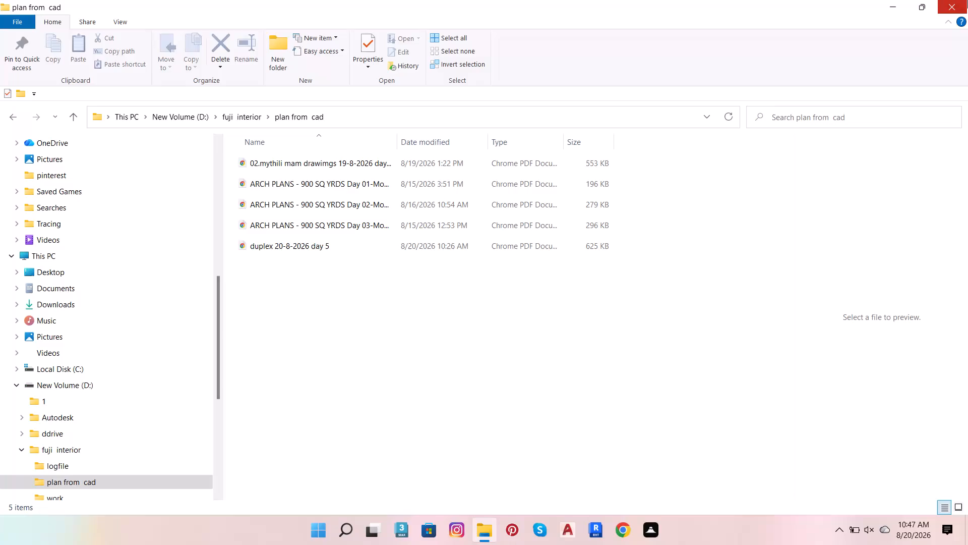
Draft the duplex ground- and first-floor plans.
Close the file explorer window, launch AutoCAD 2021 and start a new blank drawing.
left_click(967, 0)
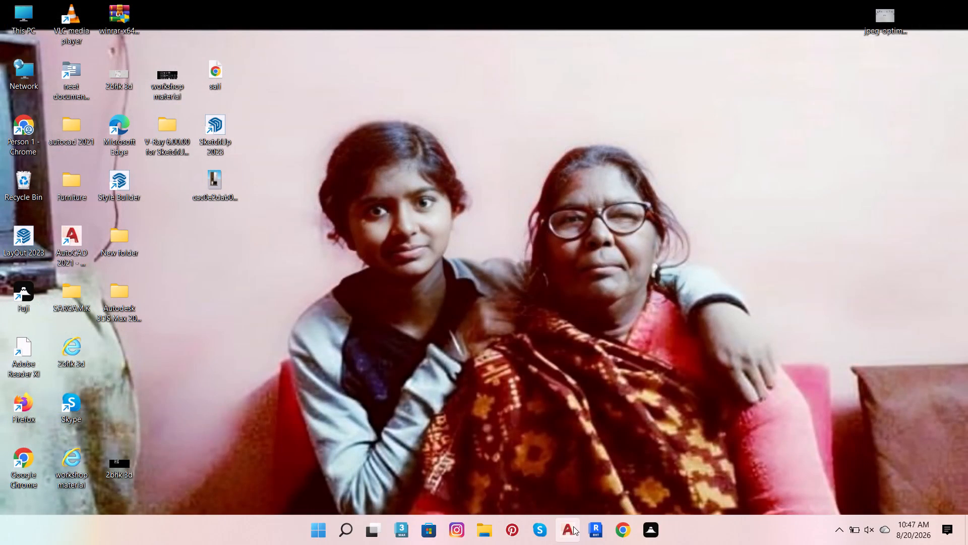
double_click(573, 526)
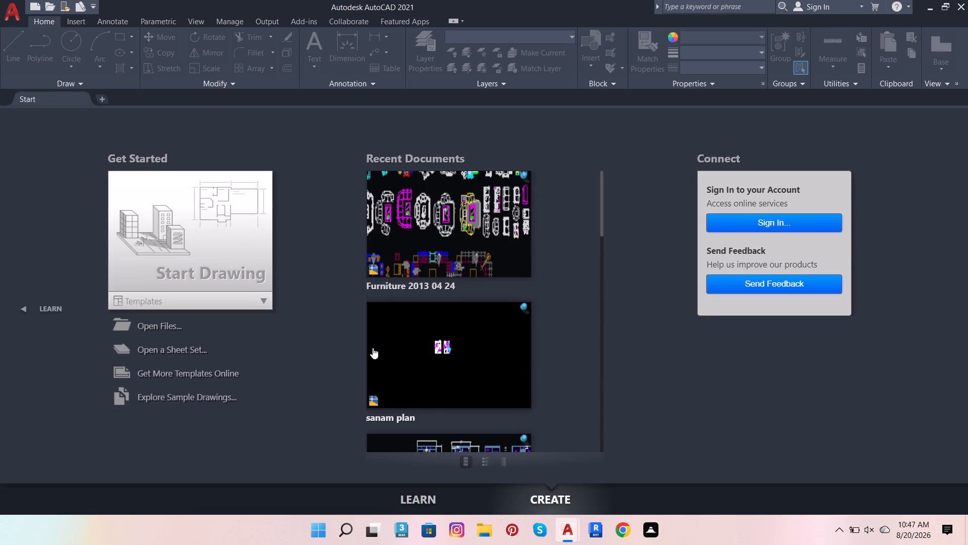
left_click(200, 252)
double_click(204, 251)
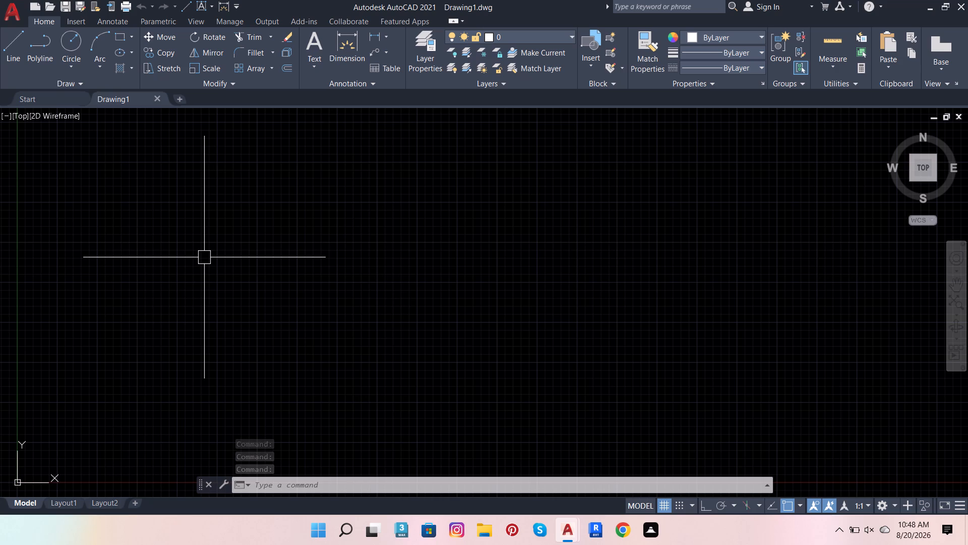
Set the drawing units to Architectural length with a precision of 0'-0".
type("uni")
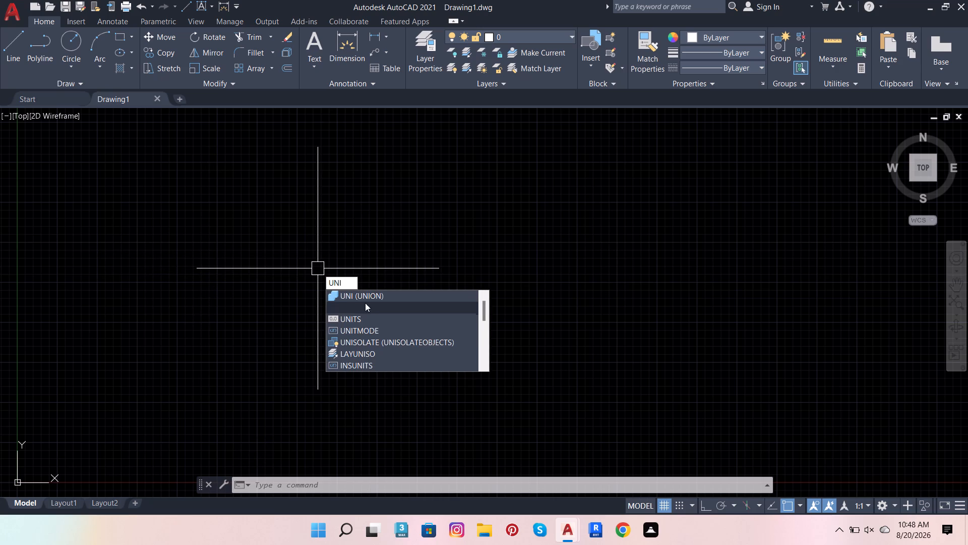
left_click(372, 318)
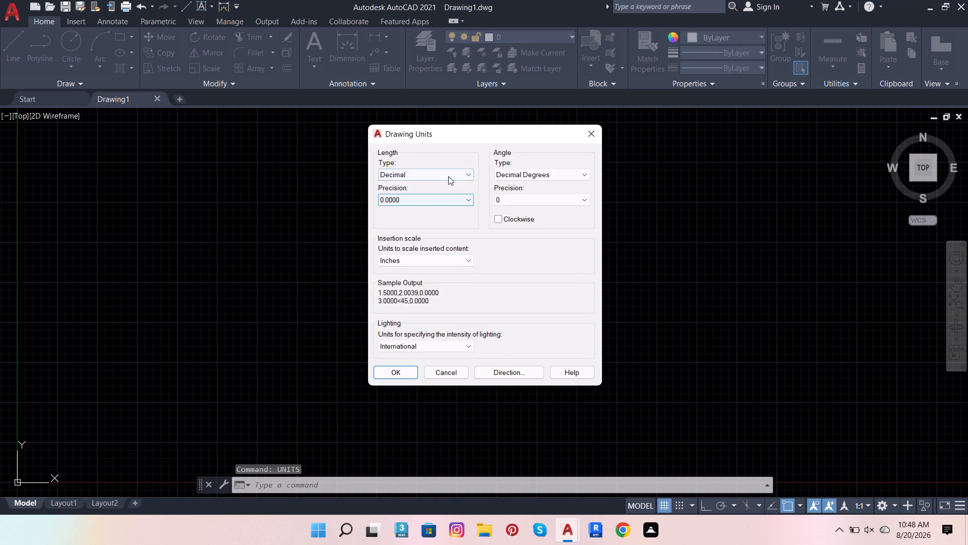
left_click(448, 176)
left_click(443, 183)
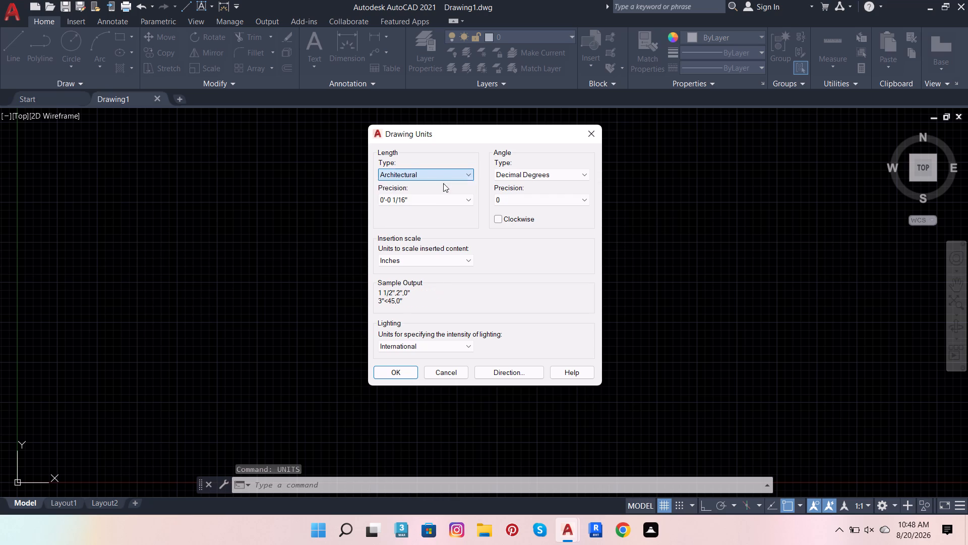
left_click(434, 195)
left_click(431, 209)
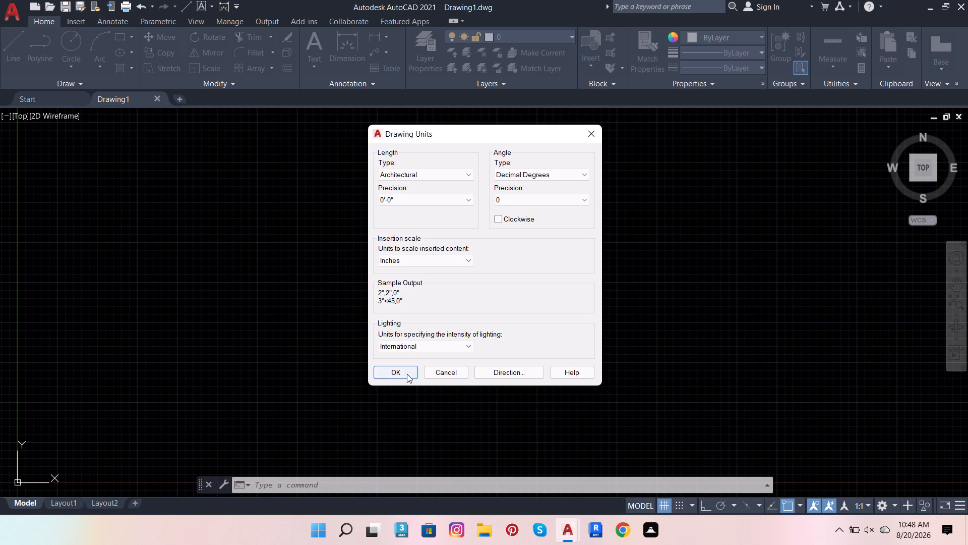
left_click(406, 374)
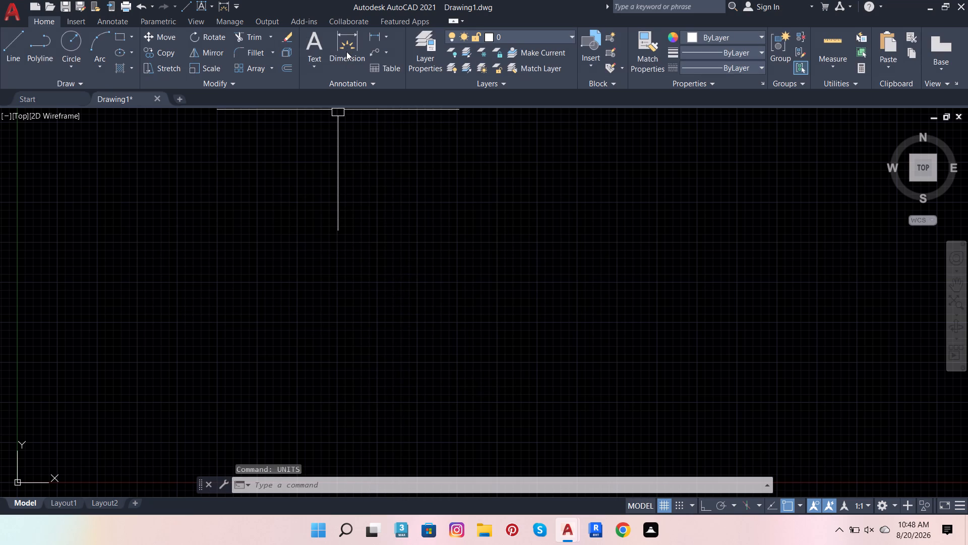
Set the model space limits, keeping the default lower left corner and entering 50',70' for the upper right corner.
key("d")
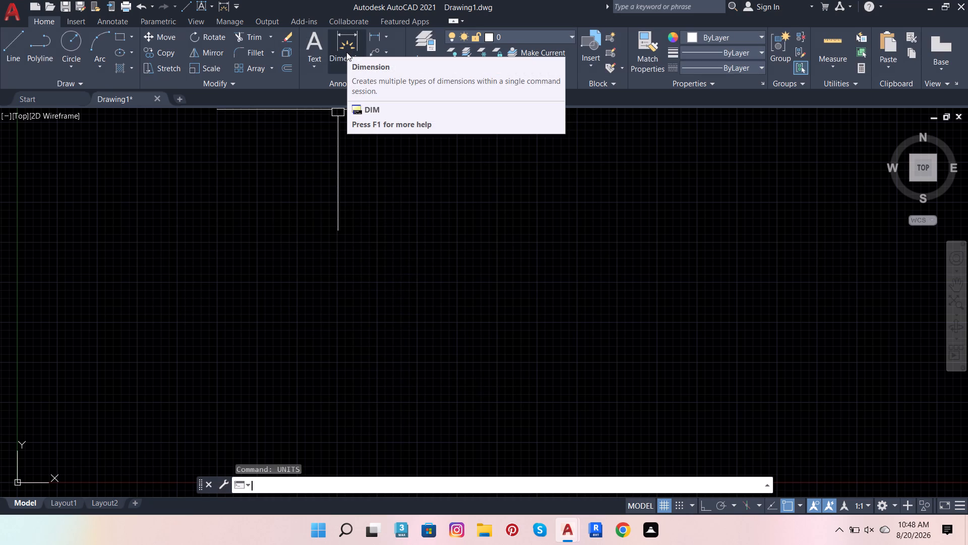
key("Escape")
type("li")
type("miy")
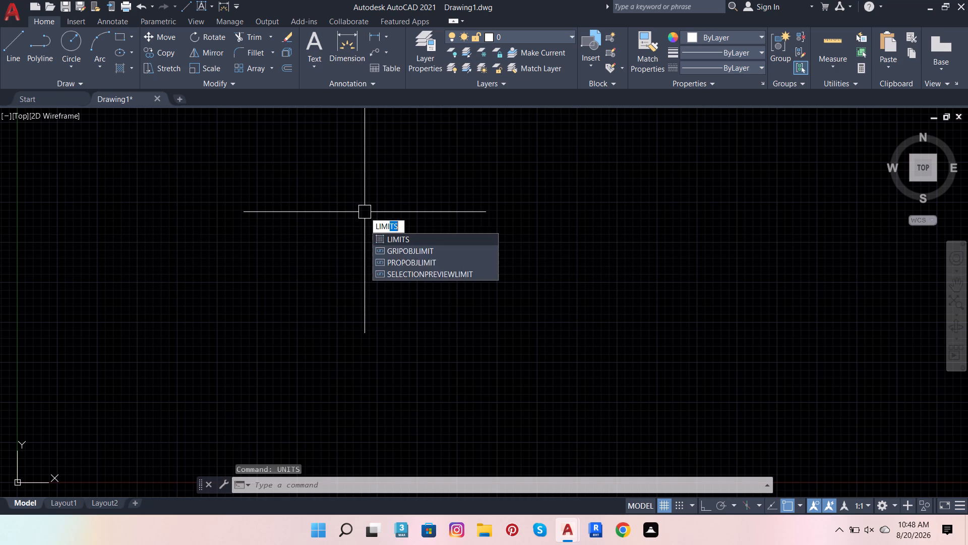
key("BackSpace")
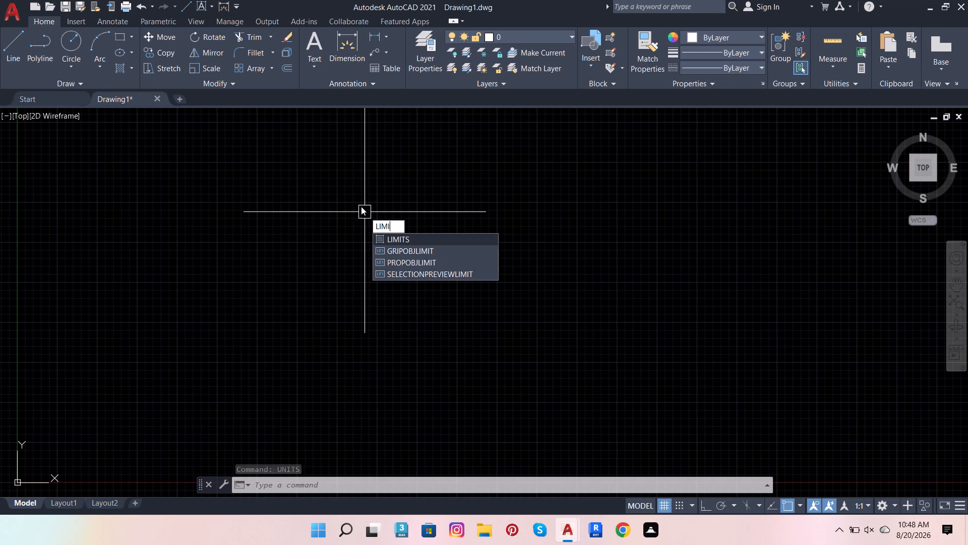
key("t")
key("s")
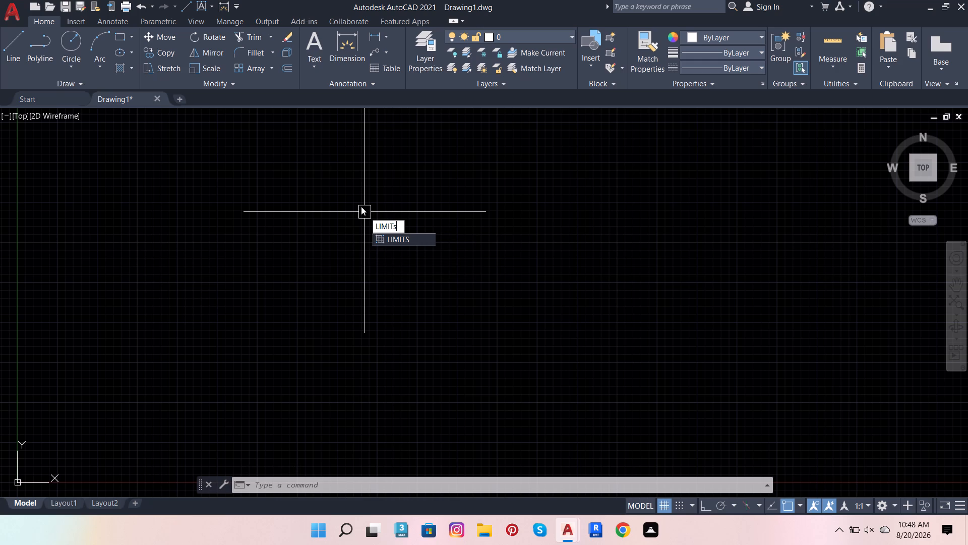
key("Return")
key("Return")
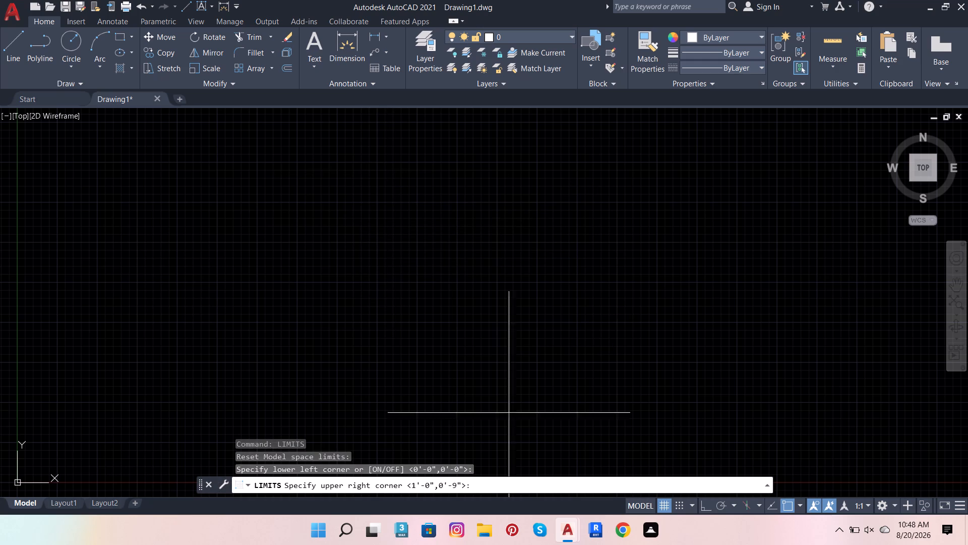
left_click(528, 489)
type("50")
key("apostrophe")
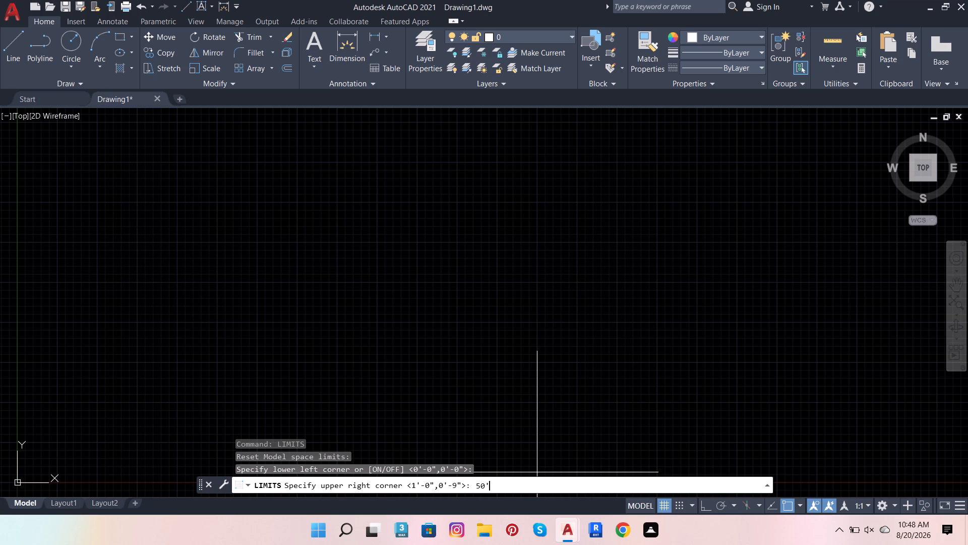
key("comma")
type("70")
key("apostrophe")
key("Return")
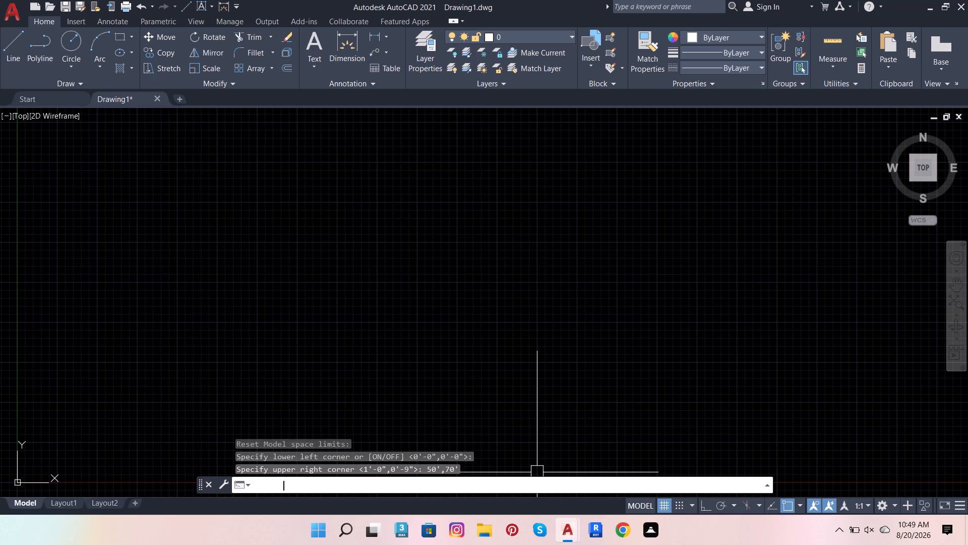
Zoom to show all of the drawing limits.
key("z")
key("Return")
key("a")
key("Return")
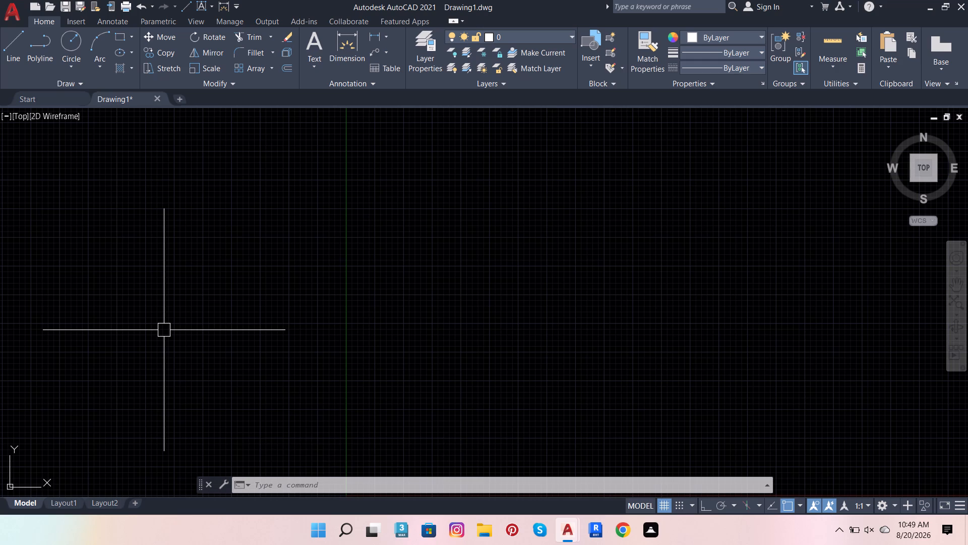
scroll(267, 338, "down", 2)
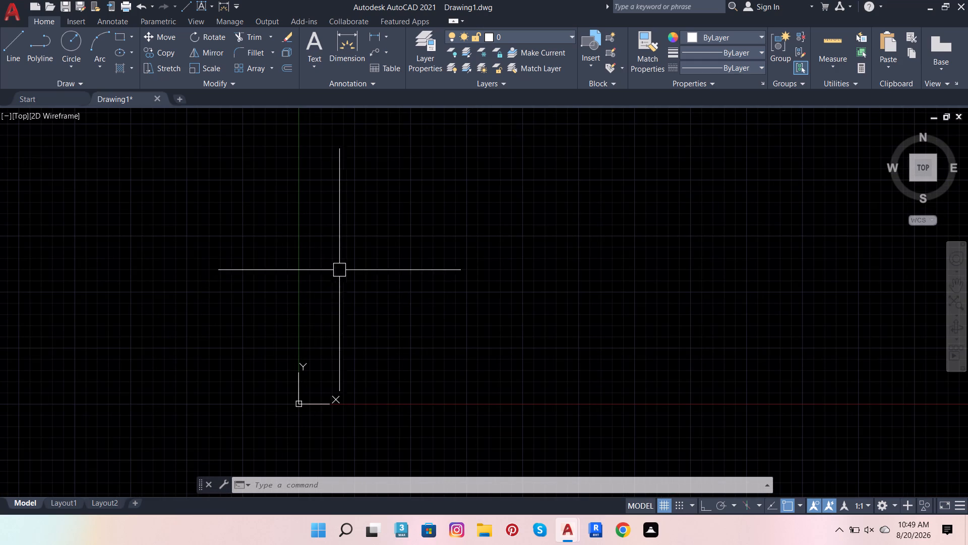
Modify the Standard dimension style so the first, second and leader arrowheads all use Architectural tick.
key("d")
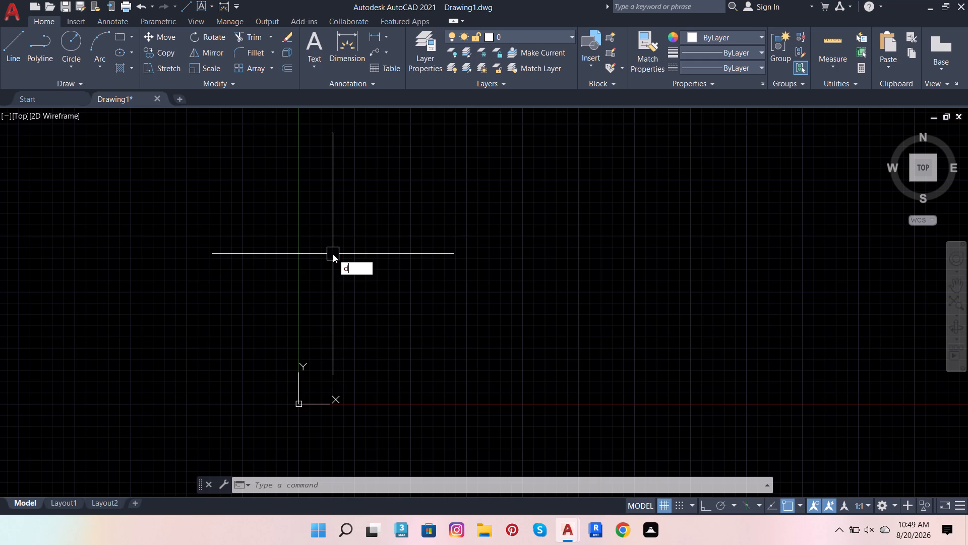
left_click(362, 280)
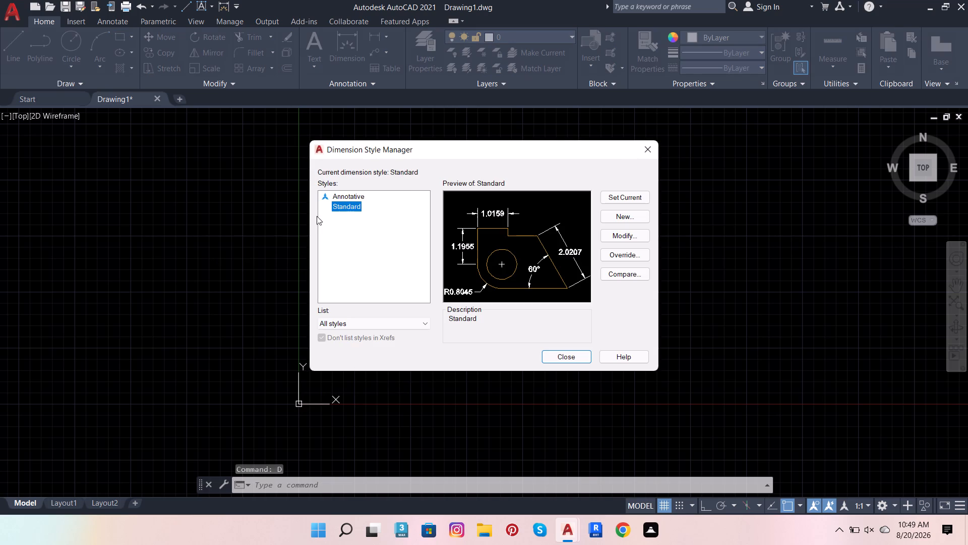
left_click(636, 238)
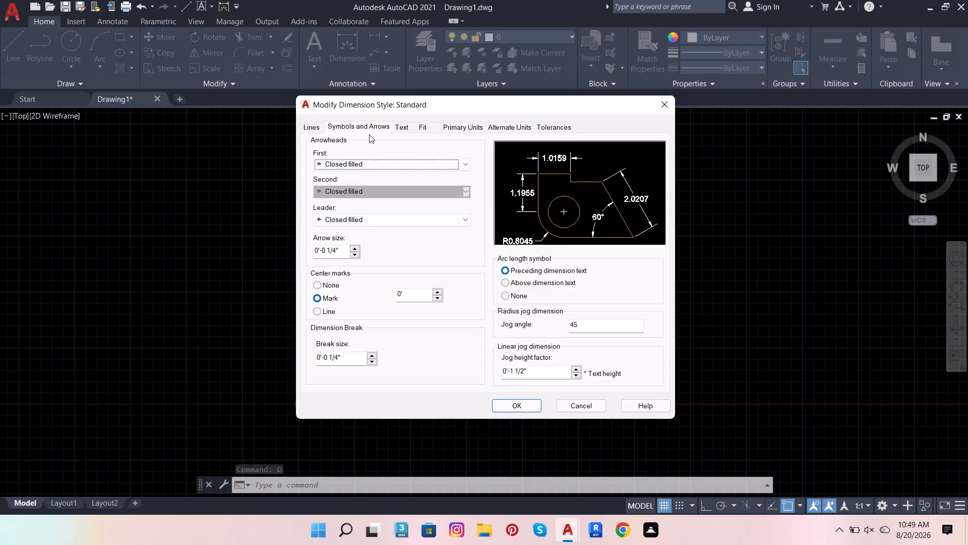
left_click(365, 192)
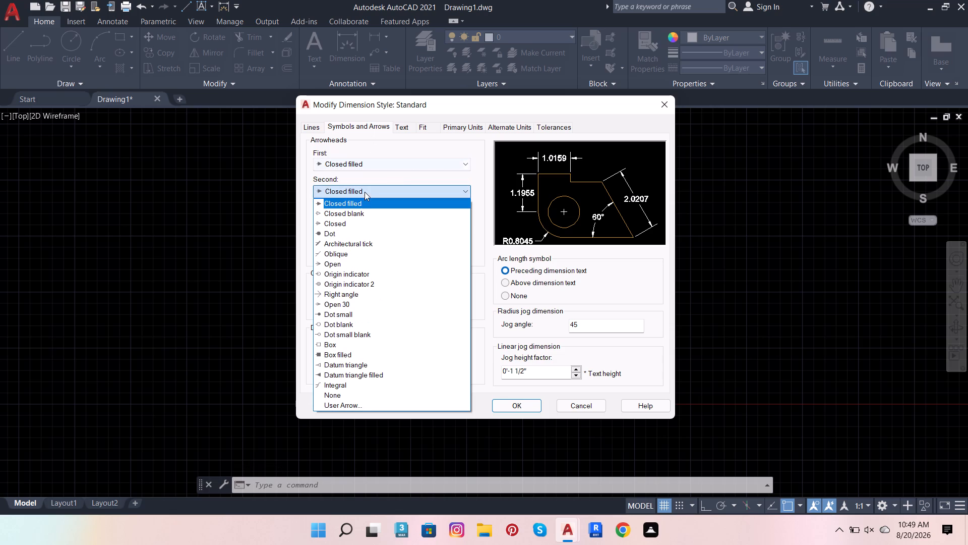
left_click(357, 241)
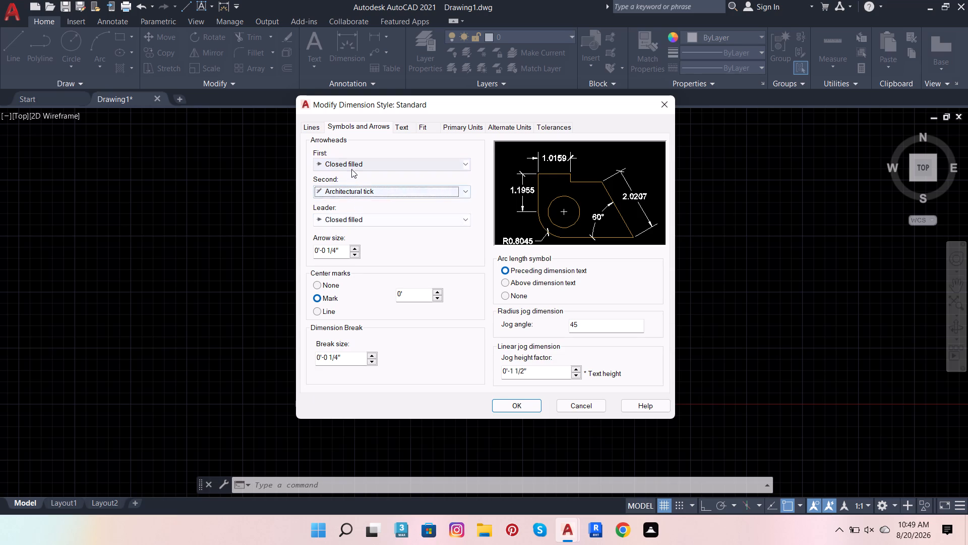
left_click(351, 169)
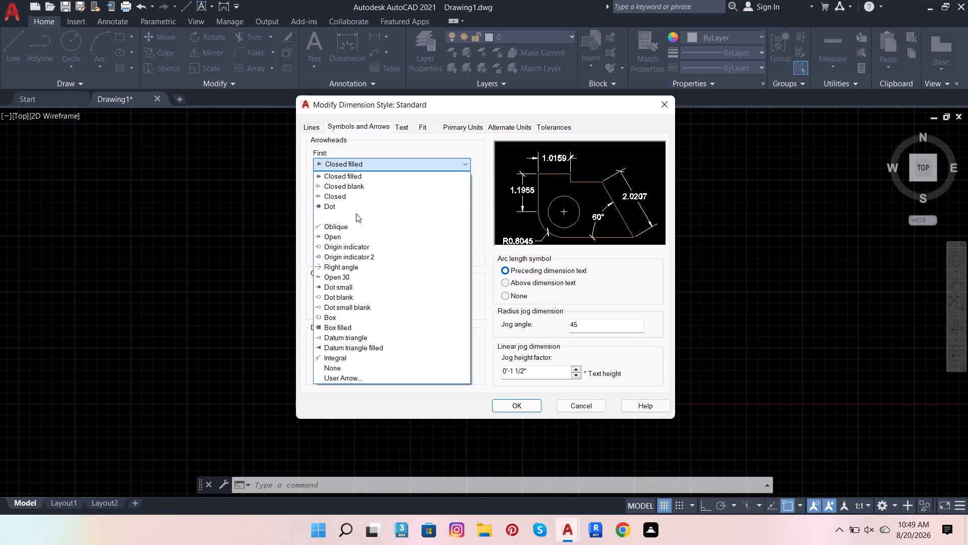
left_click(357, 213)
left_click(362, 222)
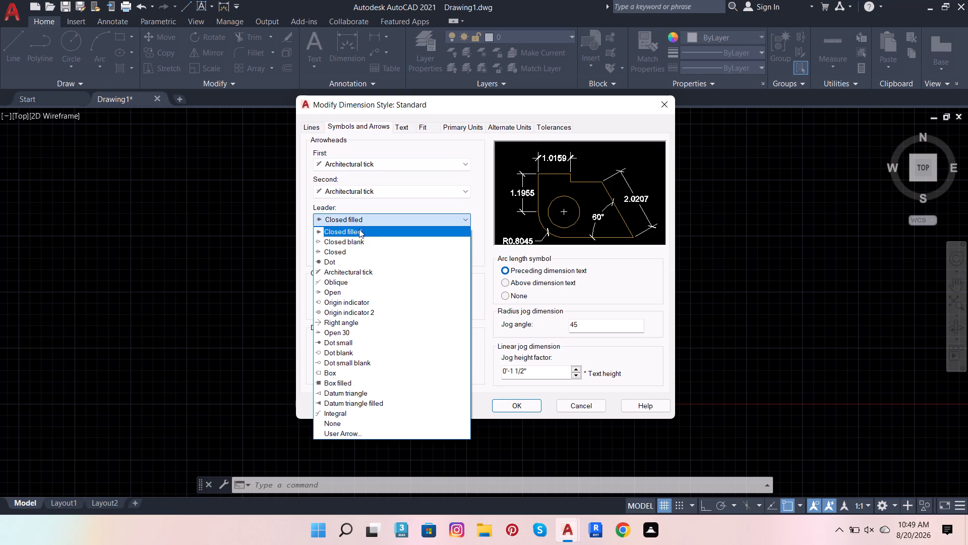
left_click(358, 269)
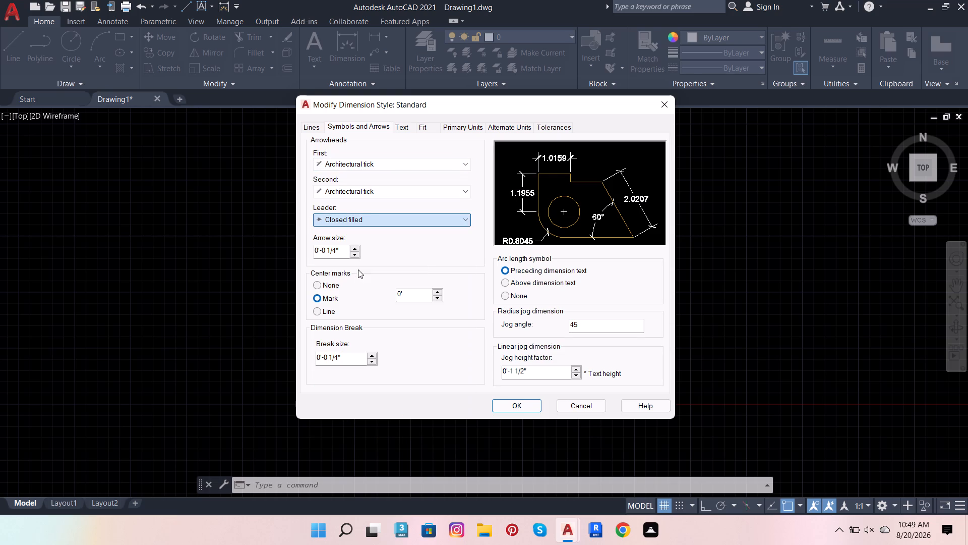
Set the Standard dimension style's text height to 6.
left_click(381, 128)
left_click(416, 122)
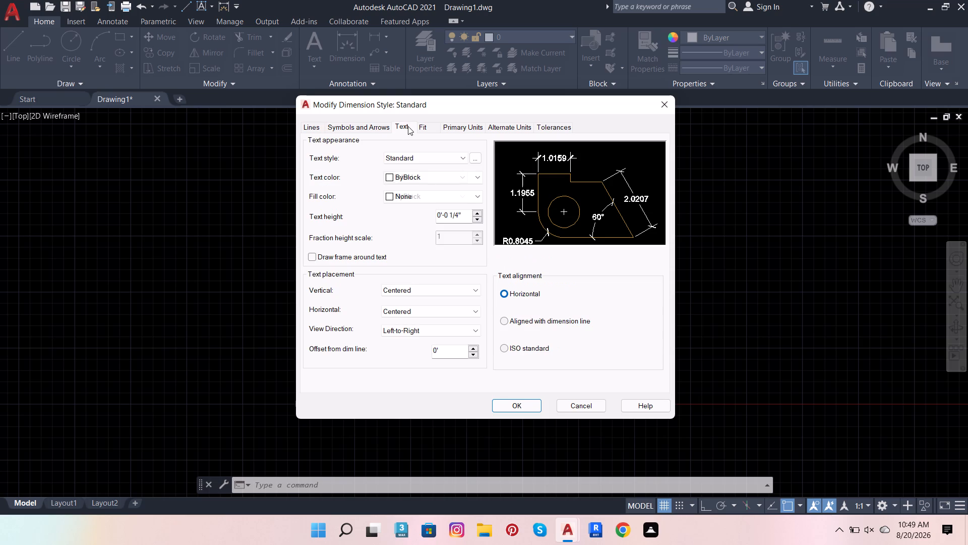
left_click(317, 128)
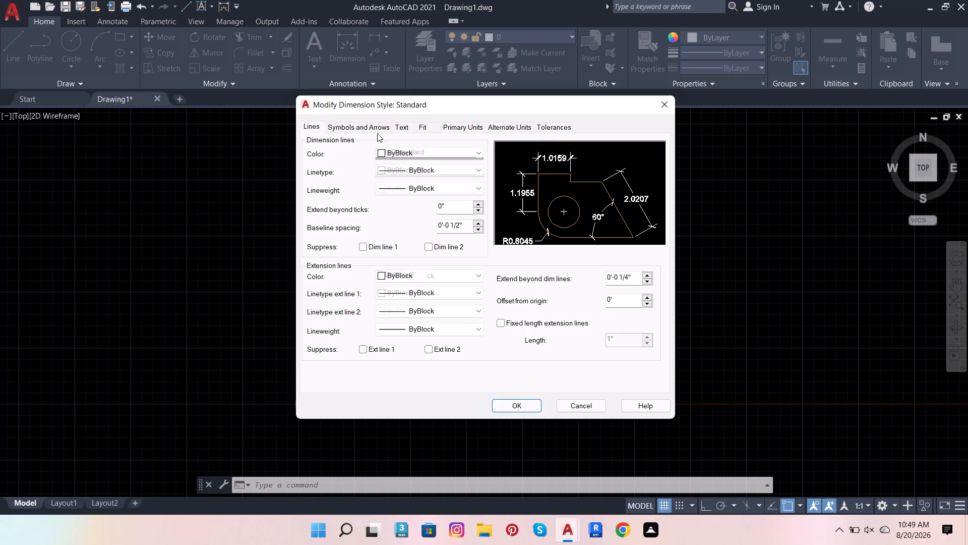
left_click(399, 127)
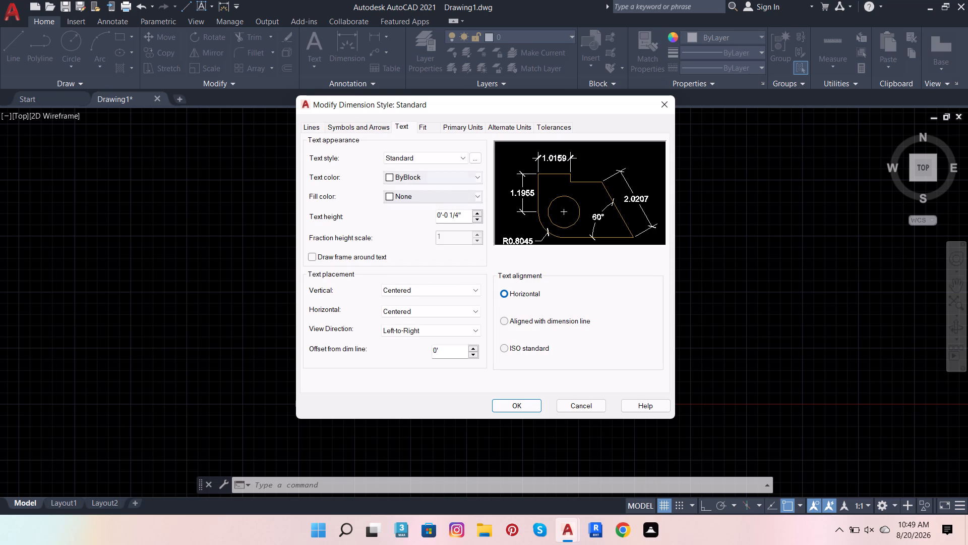
left_click_drag(416, 213, 405, 212)
left_click_drag(464, 214, 422, 211)
key("BackSpace")
key("6")
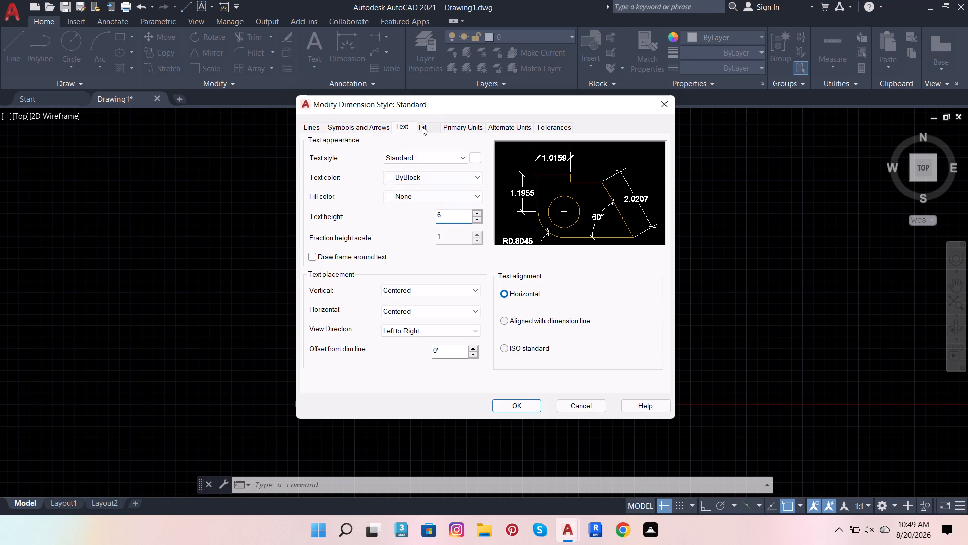
Set the Standard dimension style's primary linear units to Architectural format with 0'-0" precision and apply the style changes.
left_click(422, 127)
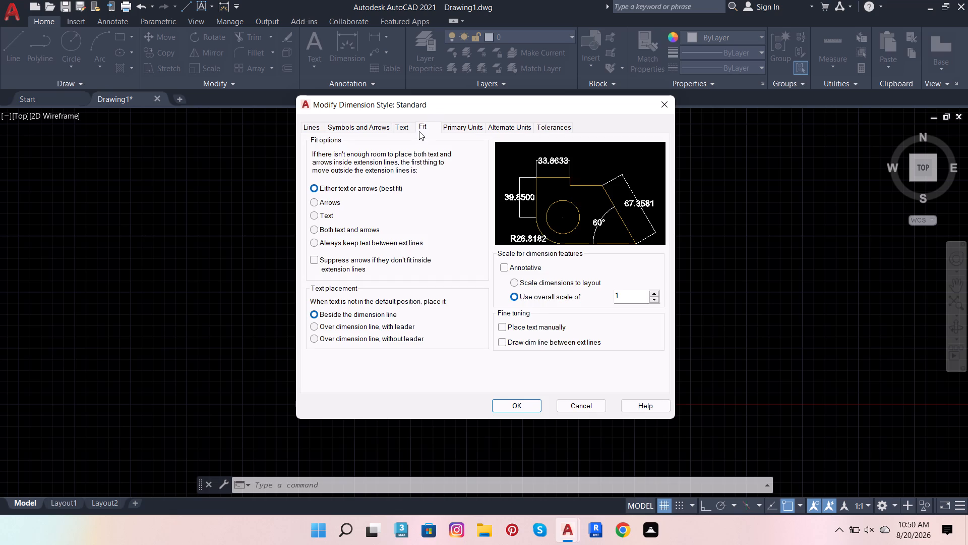
left_click(457, 122)
left_click(456, 130)
left_click_drag(450, 144, 449, 149)
left_click(447, 151)
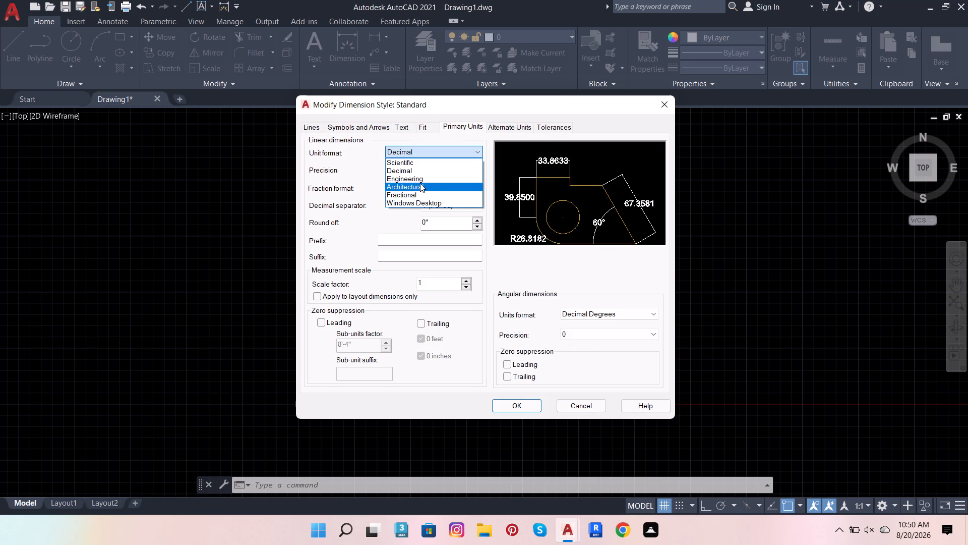
left_click(420, 183)
left_click(436, 170)
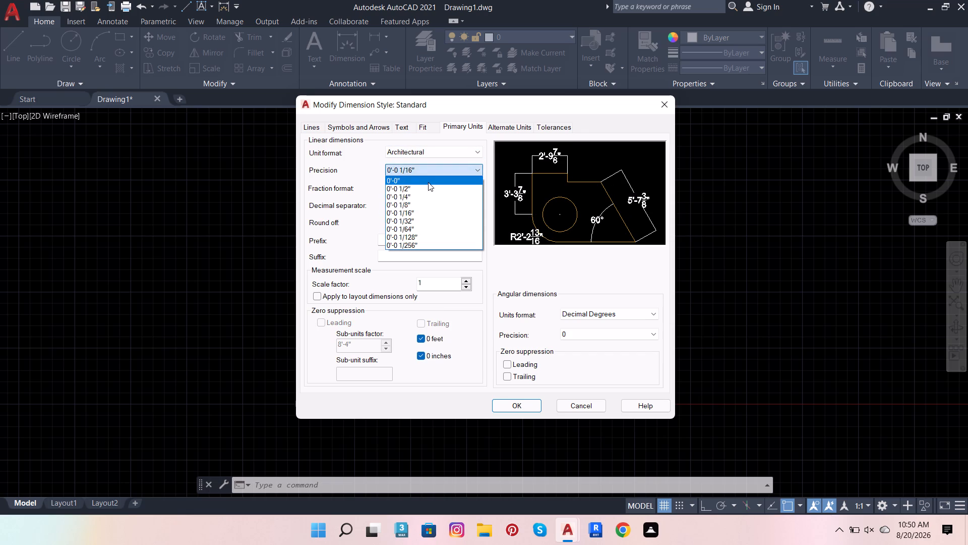
left_click(428, 182)
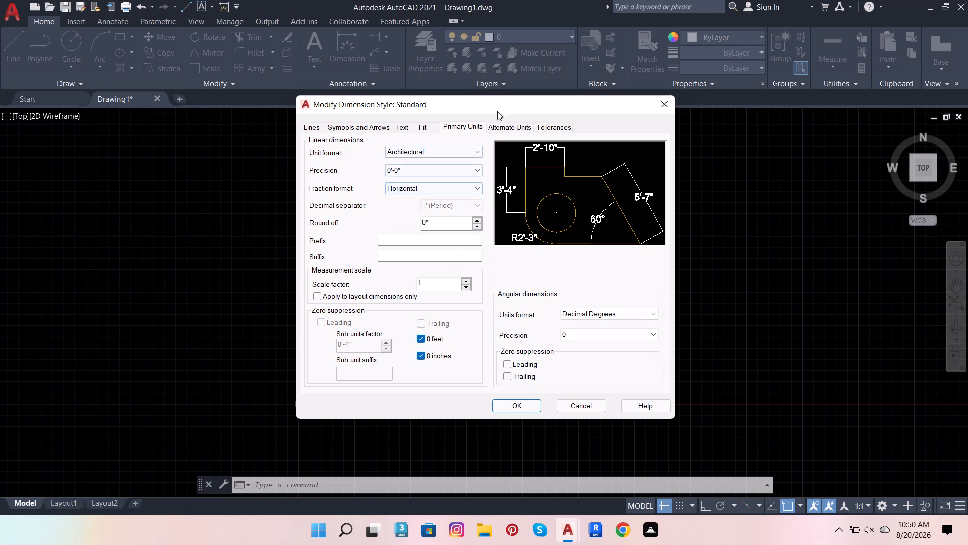
left_click(511, 124)
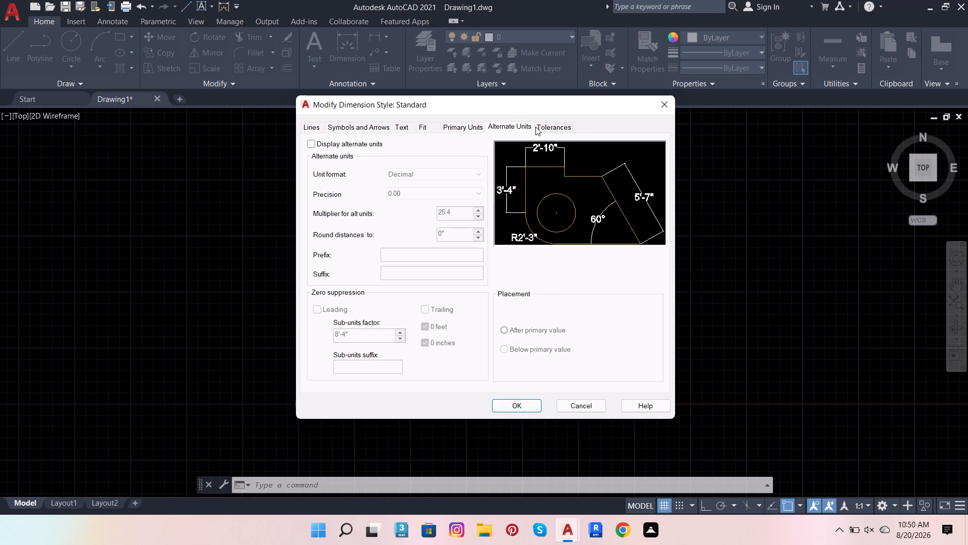
left_click(523, 413)
left_click(515, 404)
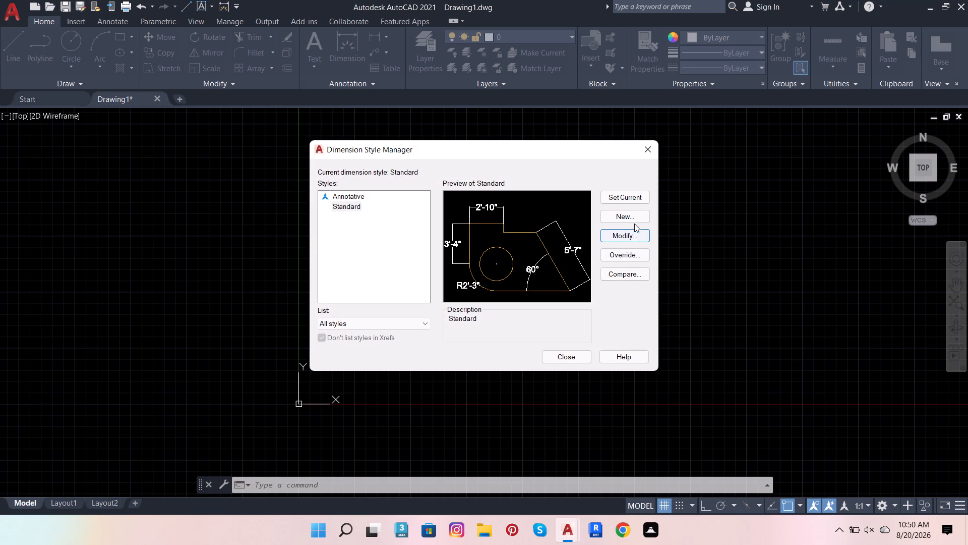
Make the Standard dimension style current and finish managing dimension styles.
left_click(636, 202)
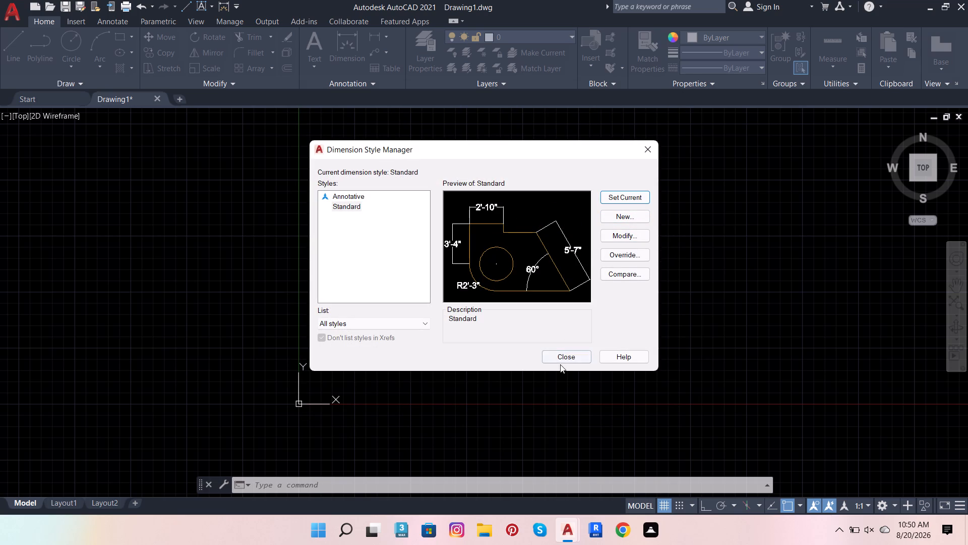
left_click(564, 355)
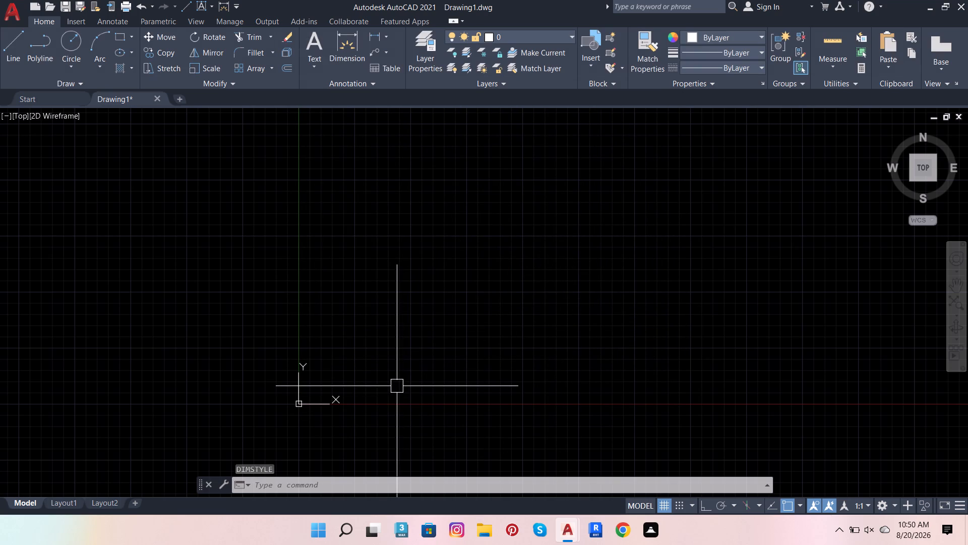
Set the TEXTSIZE default text height to 8.
key("t")
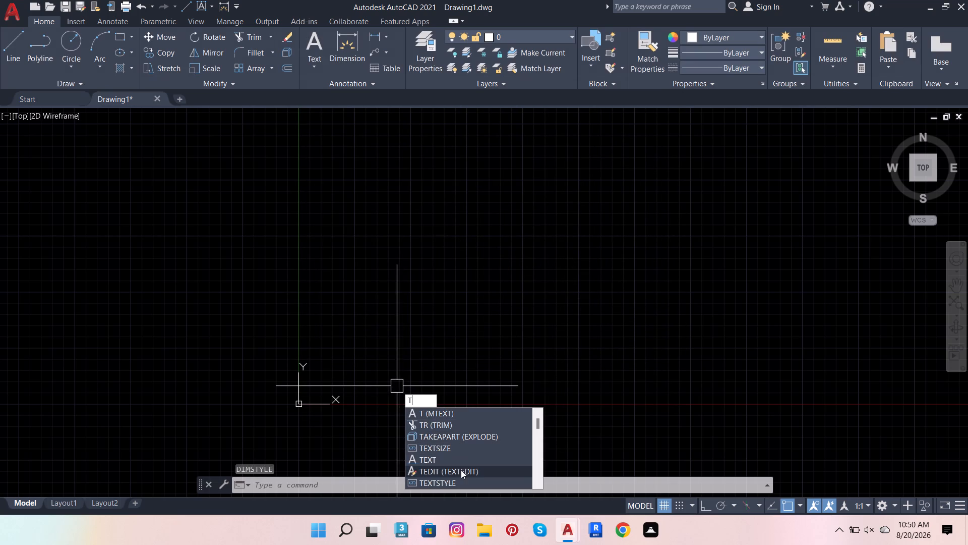
left_click(453, 450)
left_click(476, 487)
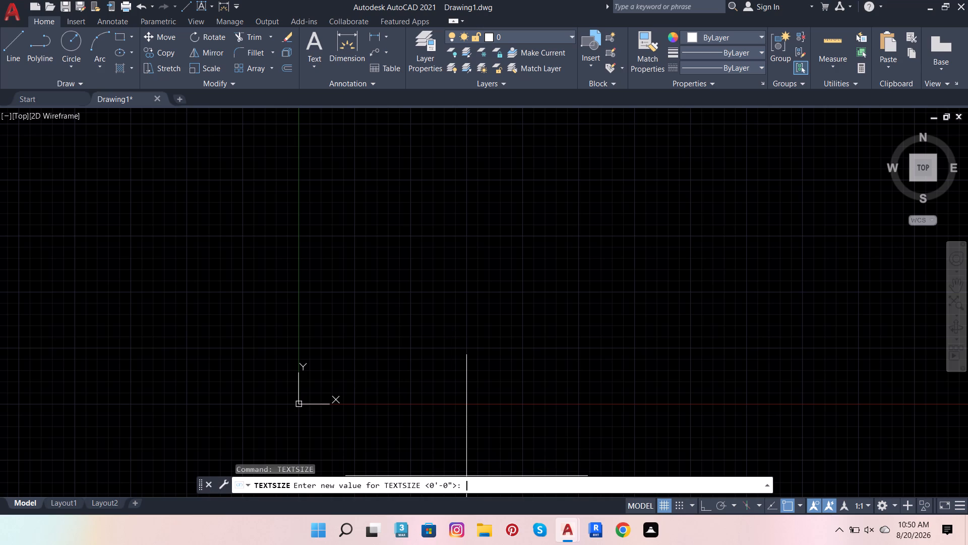
left_click(477, 484)
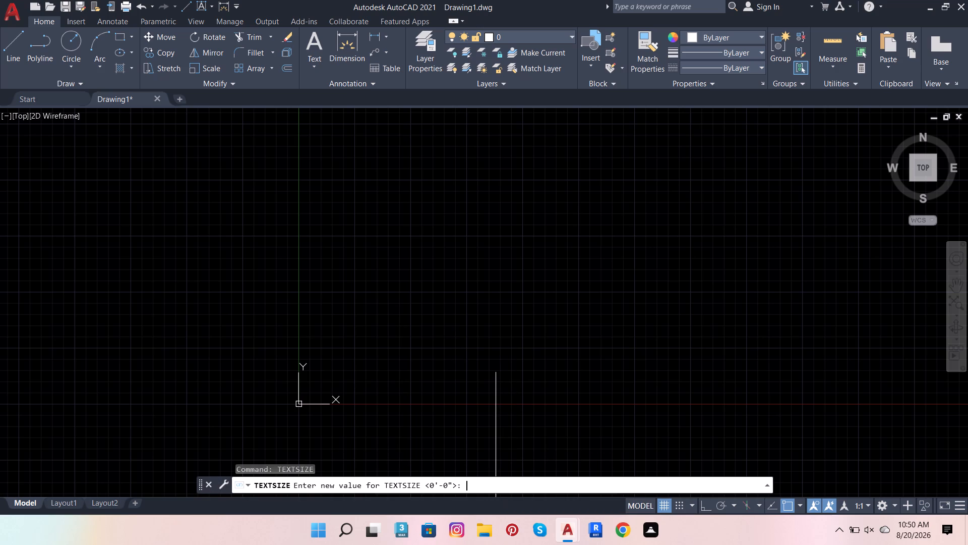
key("8")
key("Return")
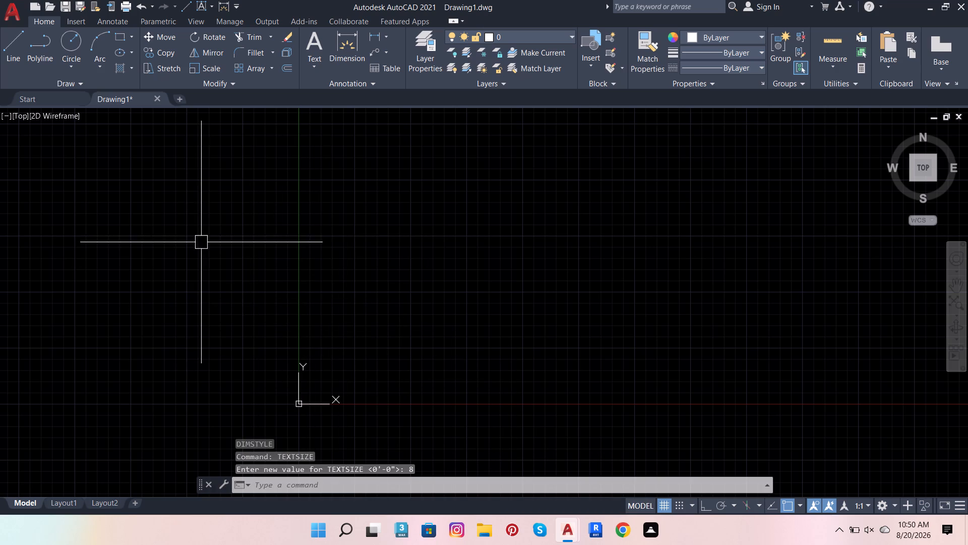
Create four new layers in the Layer Properties Manager, keeping their default names.
type("lay")
left_click(284, 274)
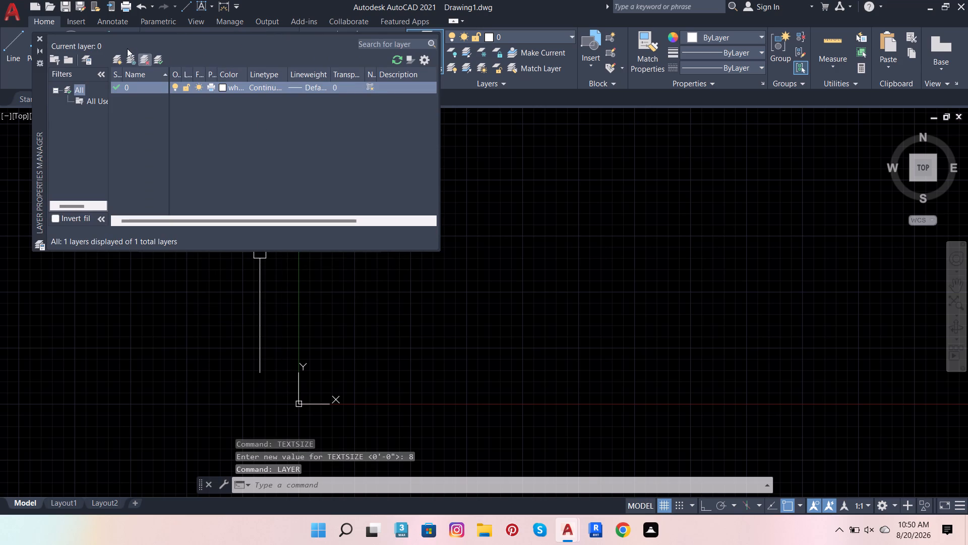
double_click(118, 64)
double_click(118, 64)
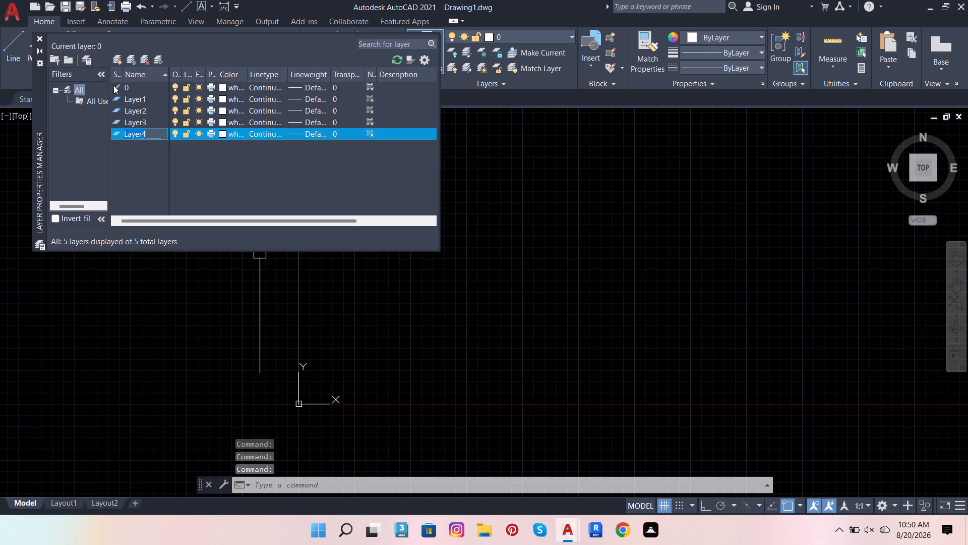
scroll(164, 121, "up", 1)
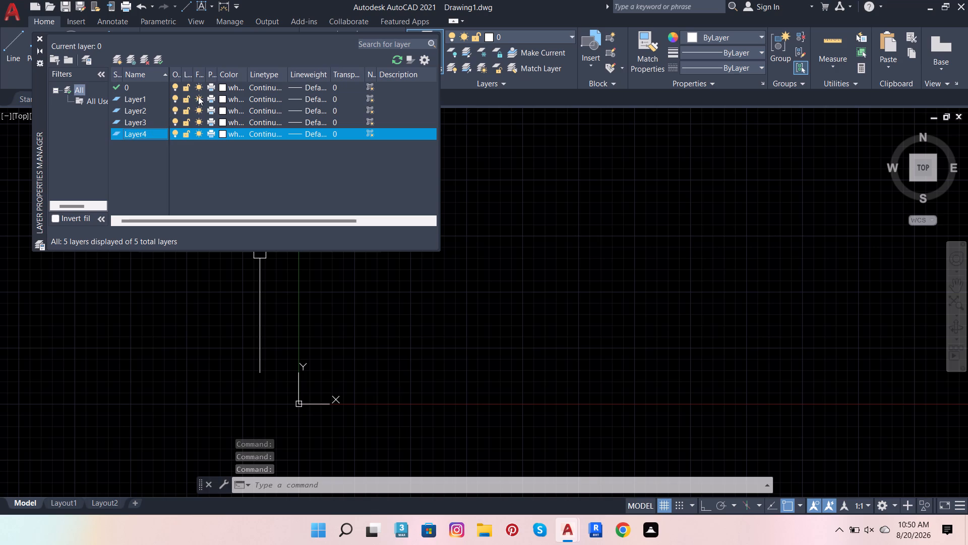
Set Layer1's colour to red, index colour 12.
left_click(223, 97)
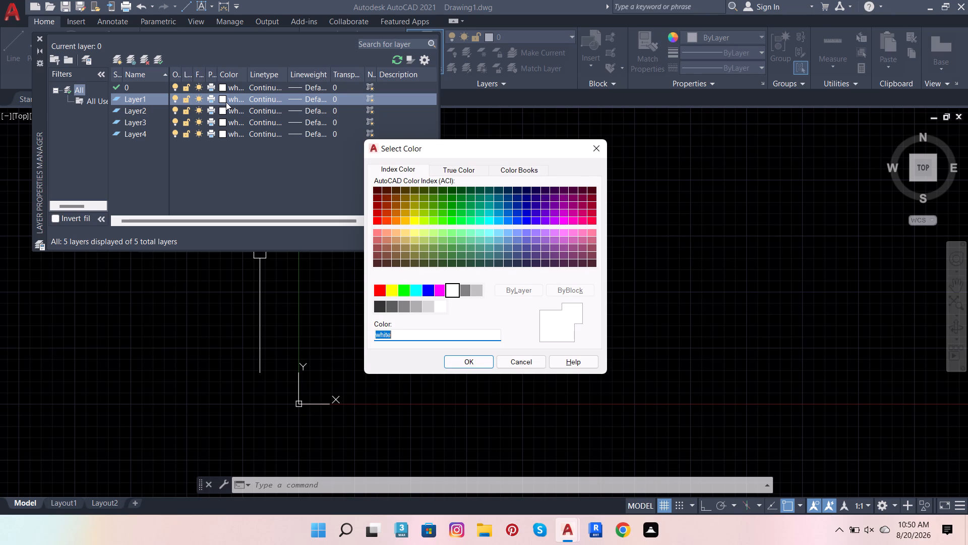
left_click(384, 214)
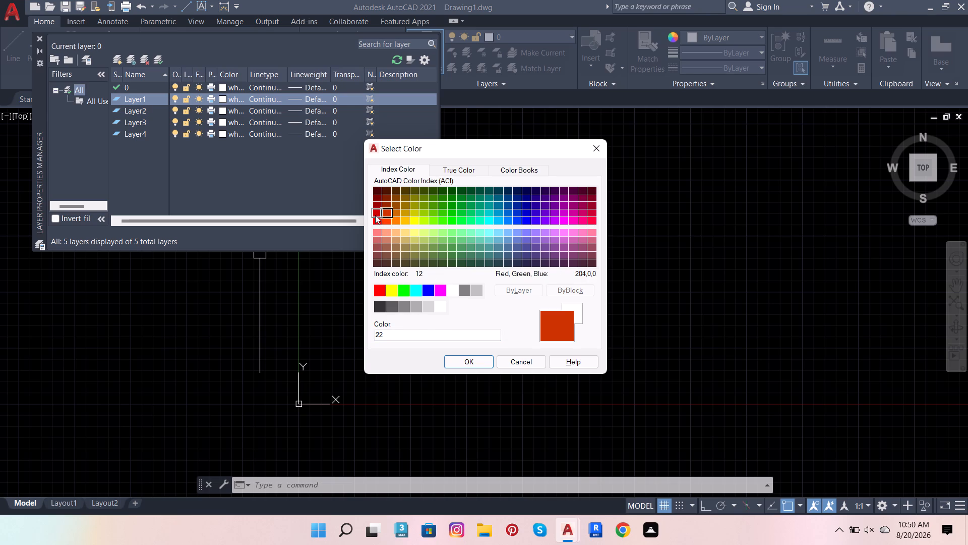
left_click(375, 215)
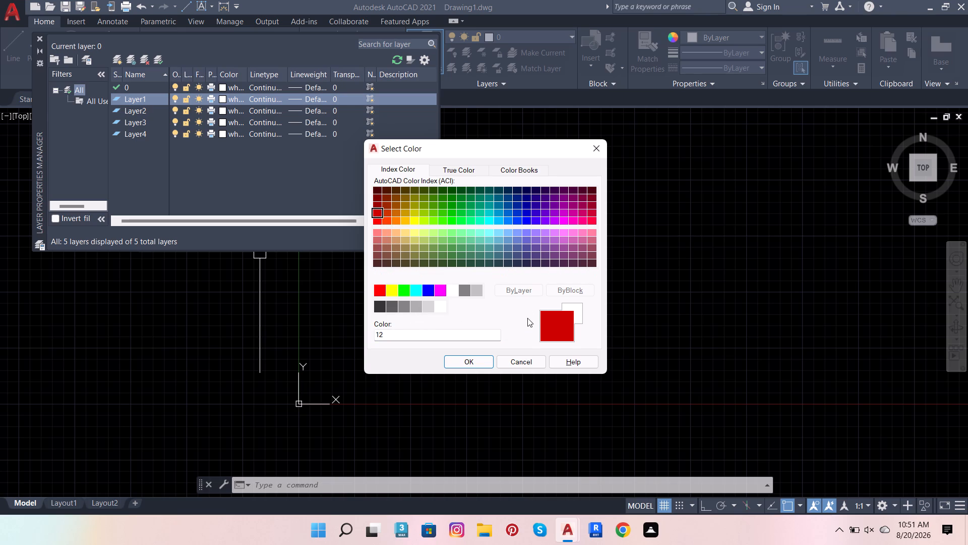
left_click(478, 364)
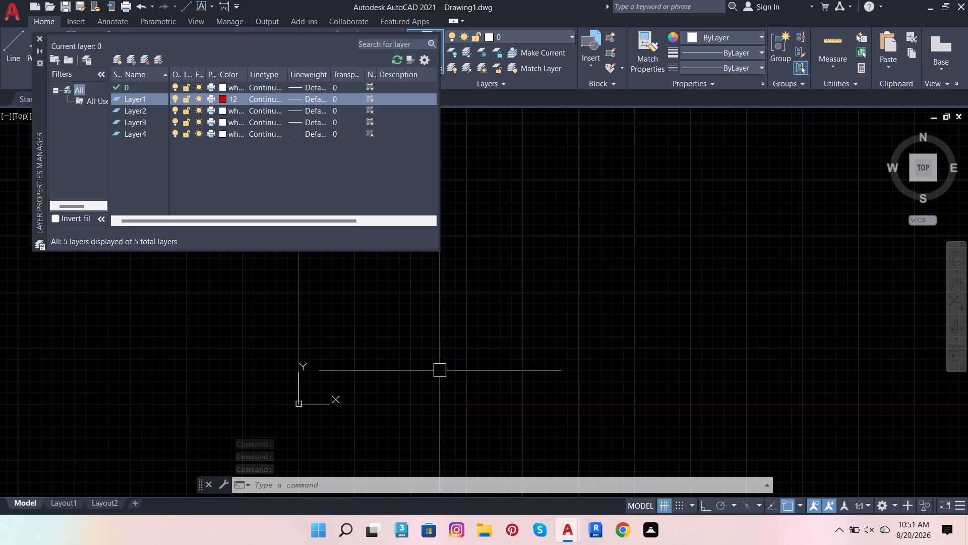
Set Layer2's colour to light blue, index colour 142.
left_click(225, 112)
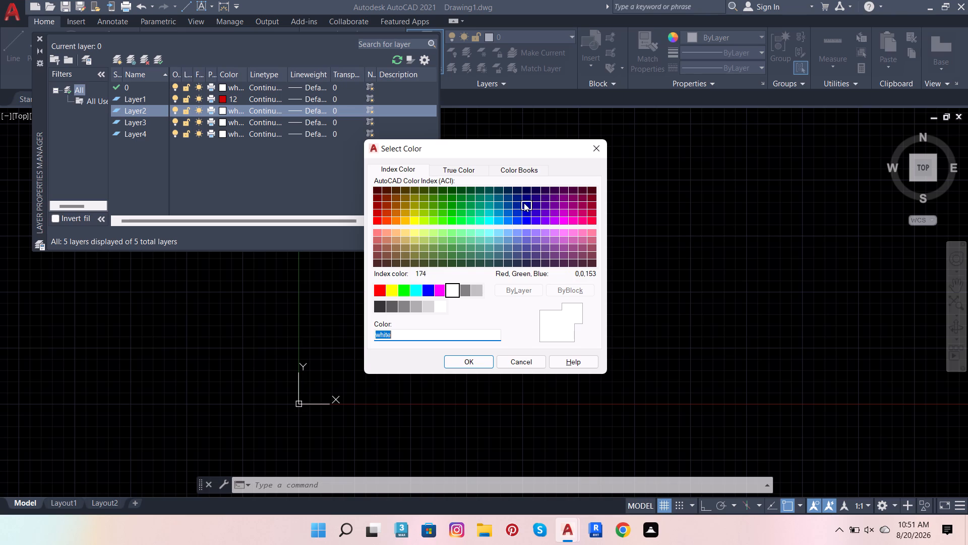
left_click(496, 213)
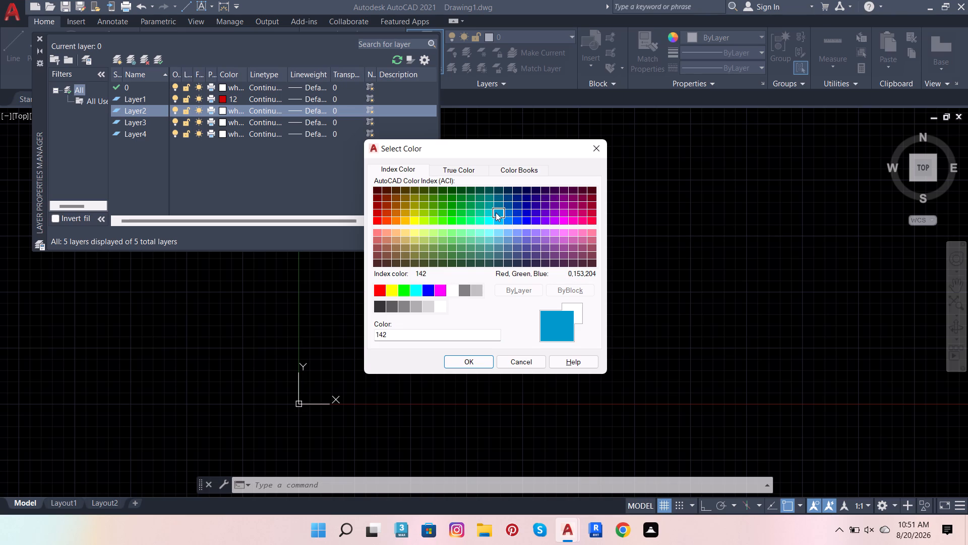
left_click(465, 361)
Set Layer3's colour to dark blue, index colour 176.
left_click(225, 120)
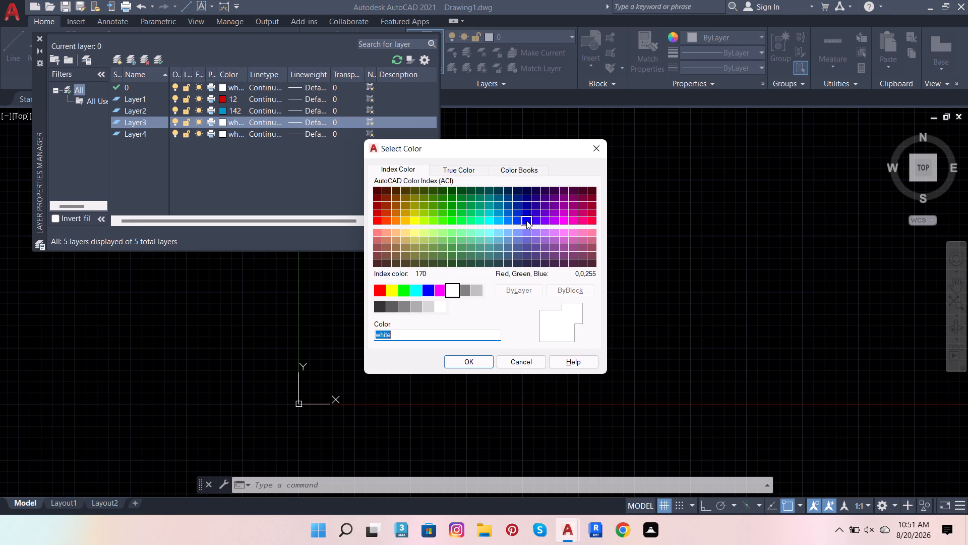
left_click(526, 221)
left_click(526, 200)
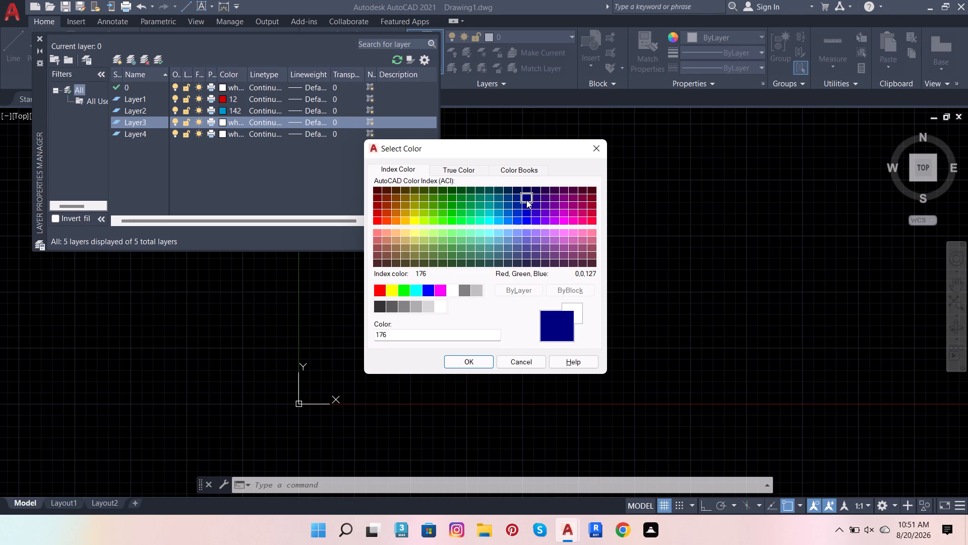
left_click(519, 201)
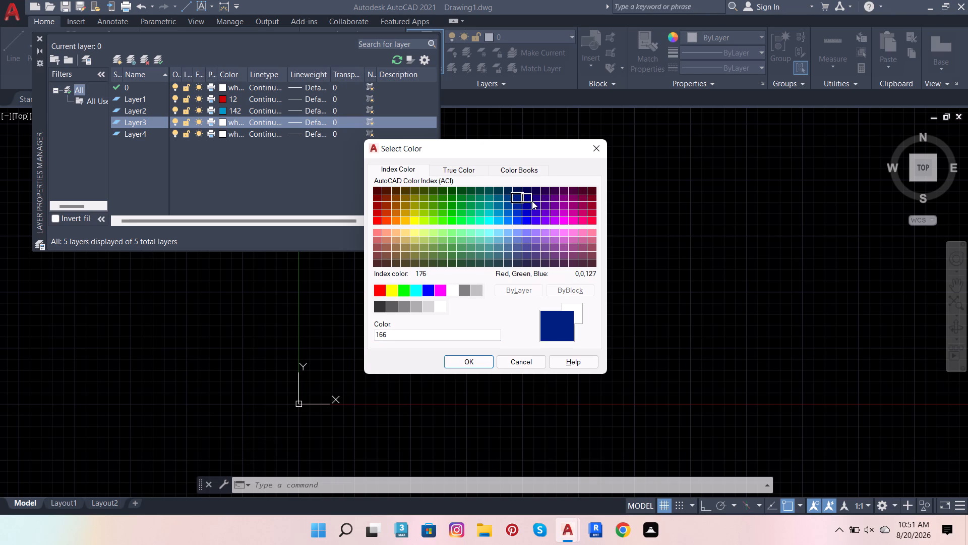
left_click(534, 199)
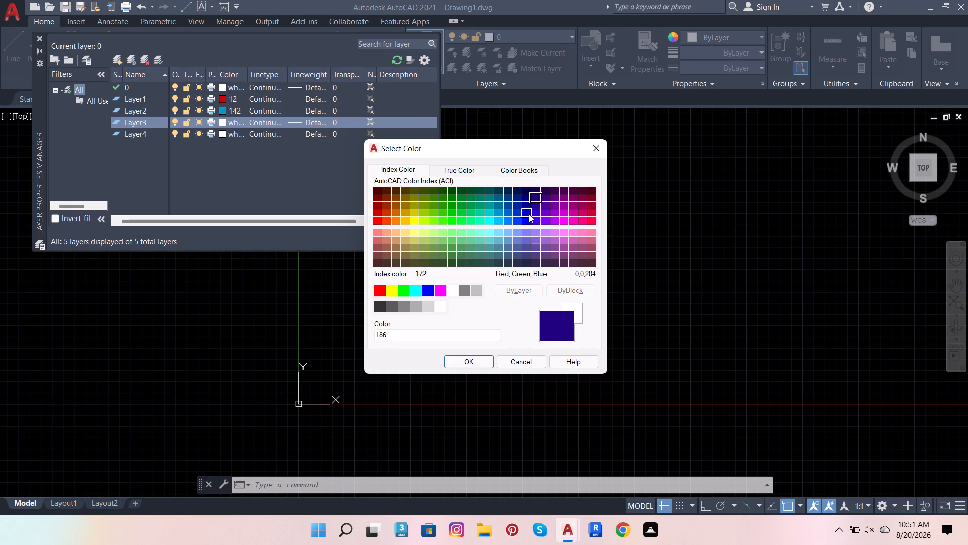
left_click(524, 199)
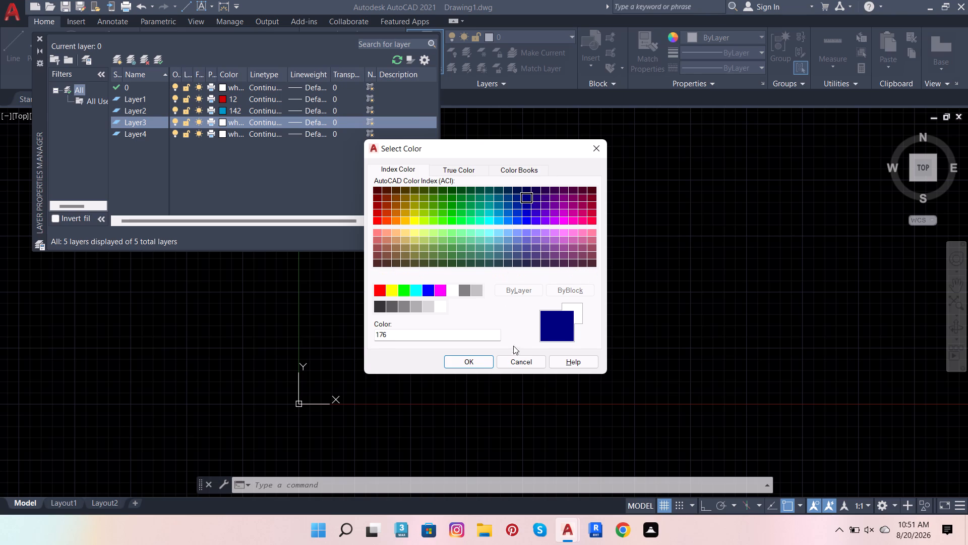
left_click(455, 367)
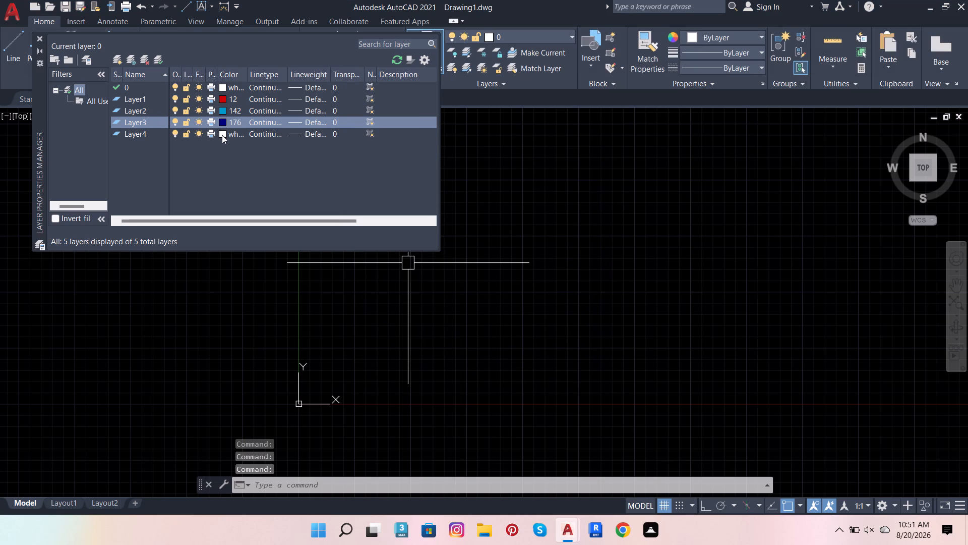
Set Layer4's colour to orange, index colour 32.
left_click(222, 135)
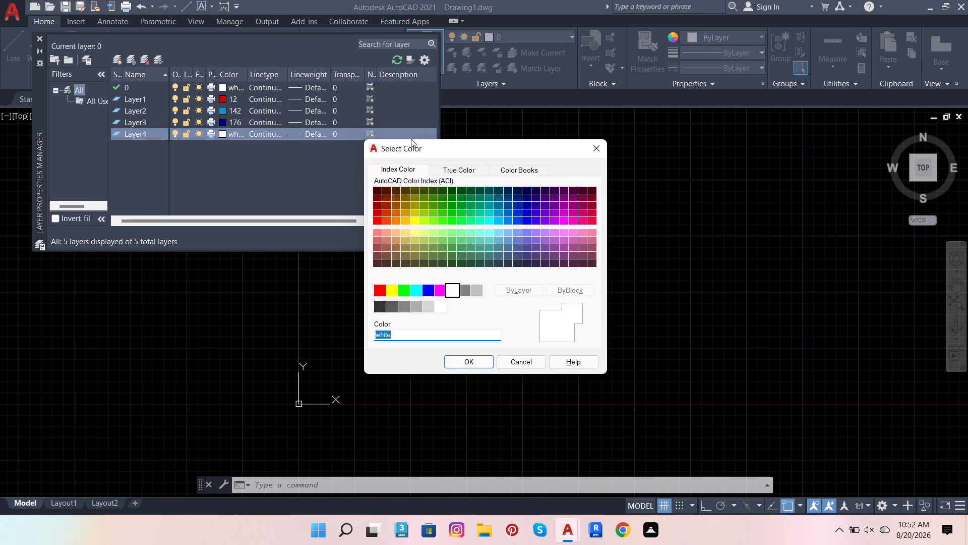
left_click(392, 211)
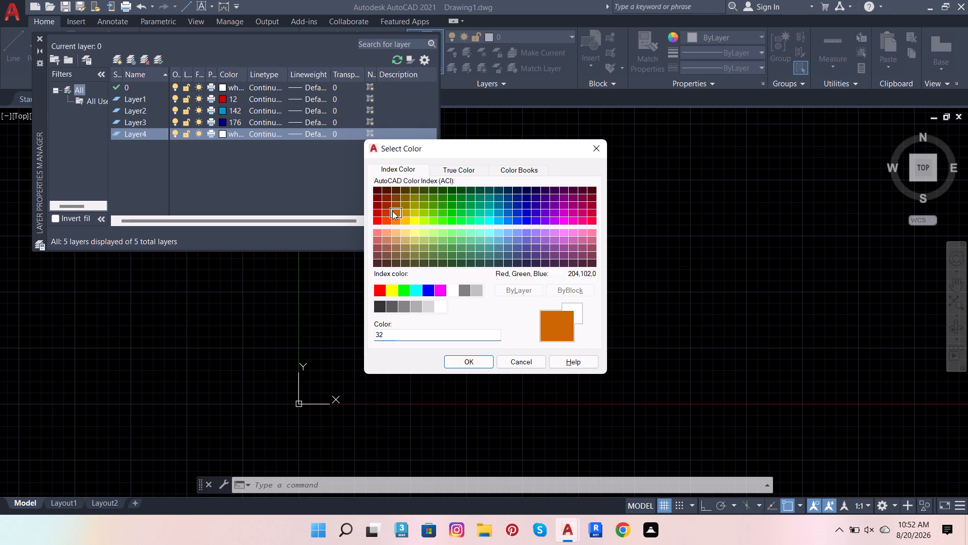
left_click(469, 366)
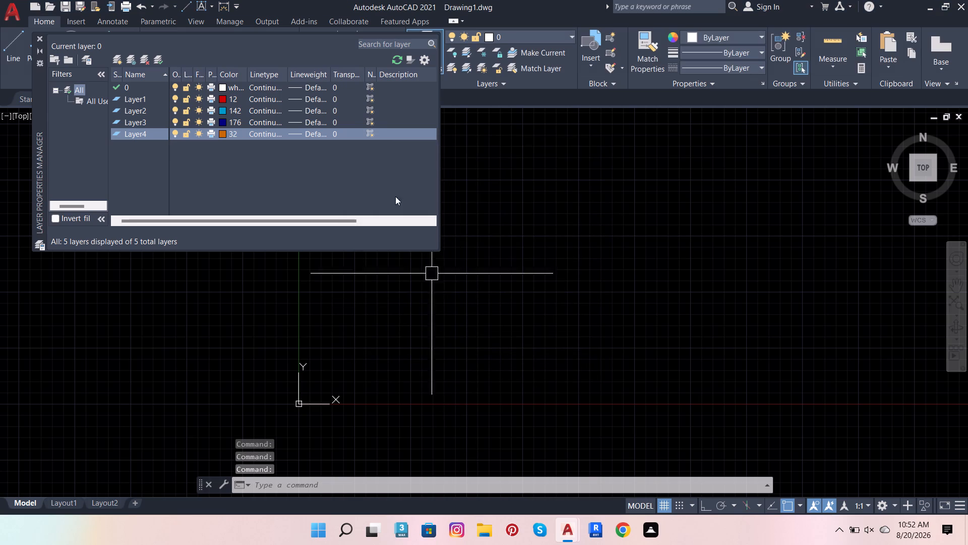
Create two more layers based on Layer4, keeping their default names.
left_click(117, 61)
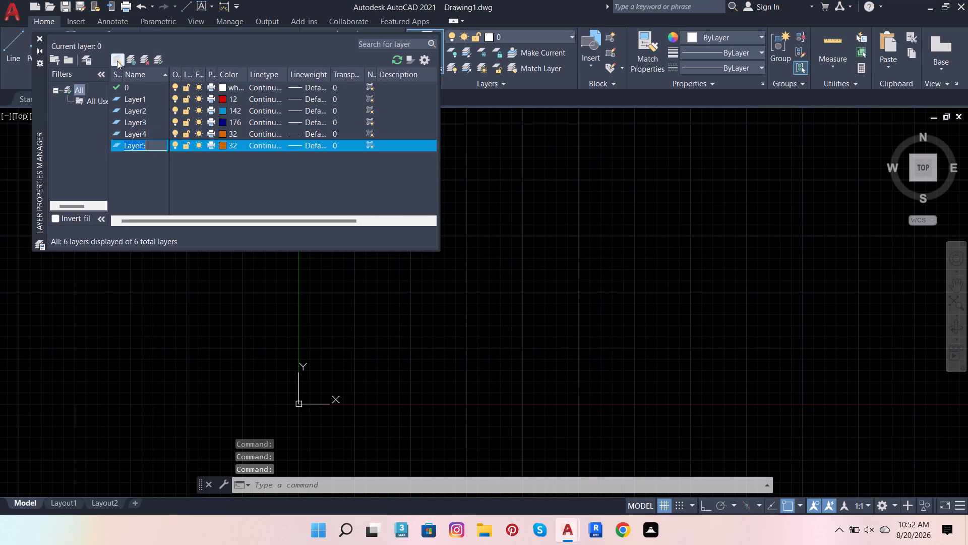
left_click(117, 61)
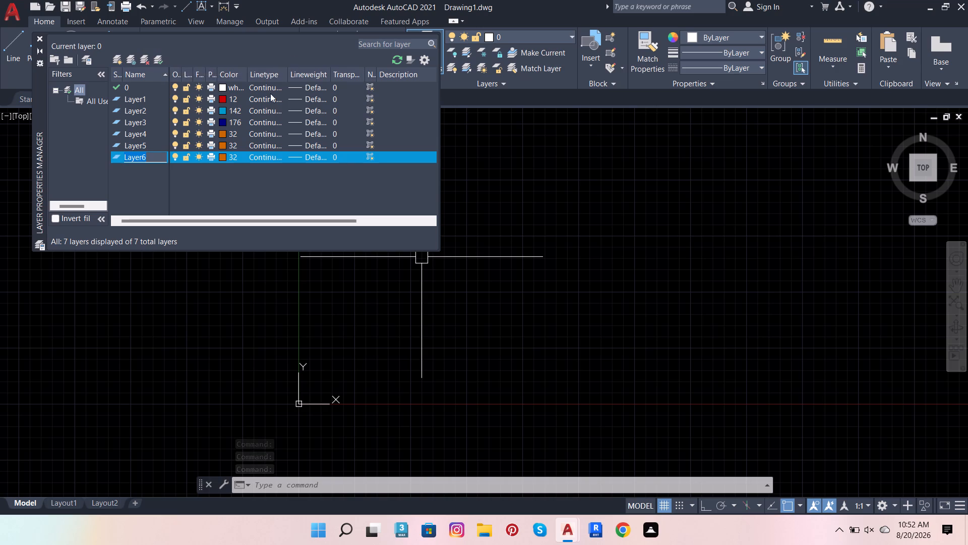
Set Layer5's colour to green, index colour 94.
double_click(220, 144)
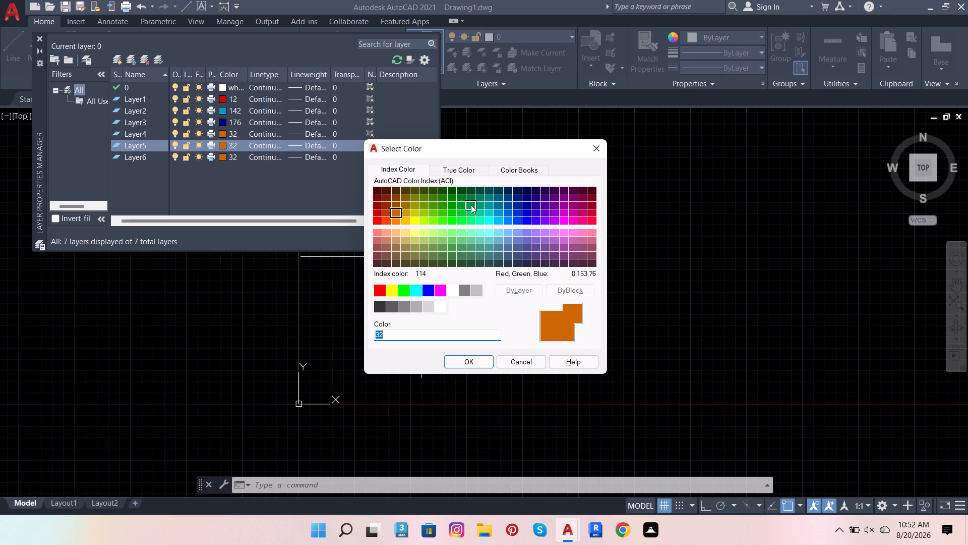
left_click(443, 212)
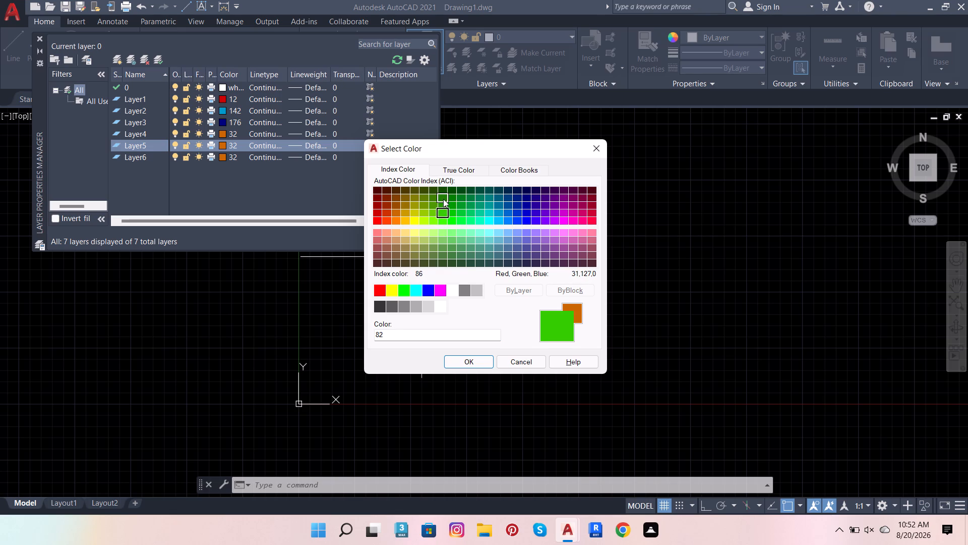
left_click(443, 199)
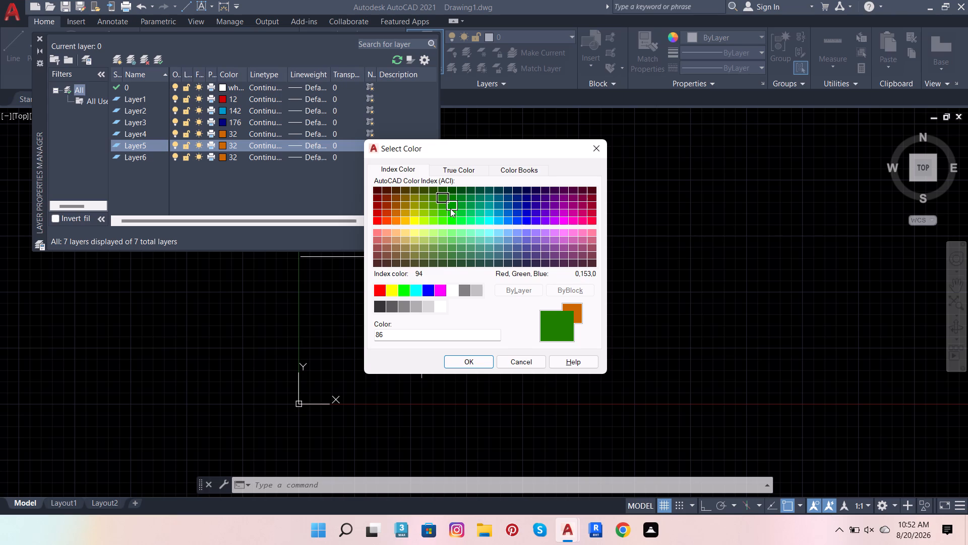
left_click(450, 208)
left_click(458, 363)
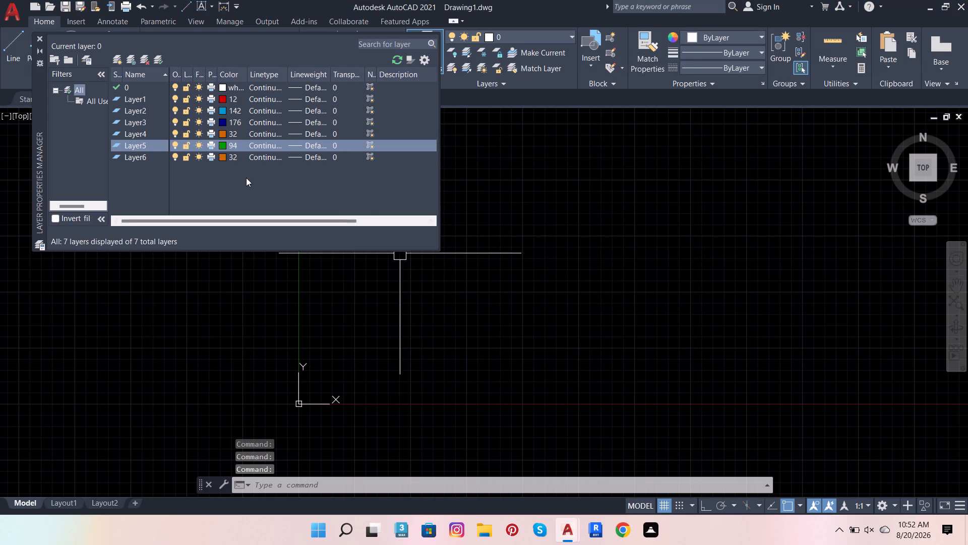
Set Layer6's colour to bright pink, index colour 220, and close the layer manager.
double_click(223, 153)
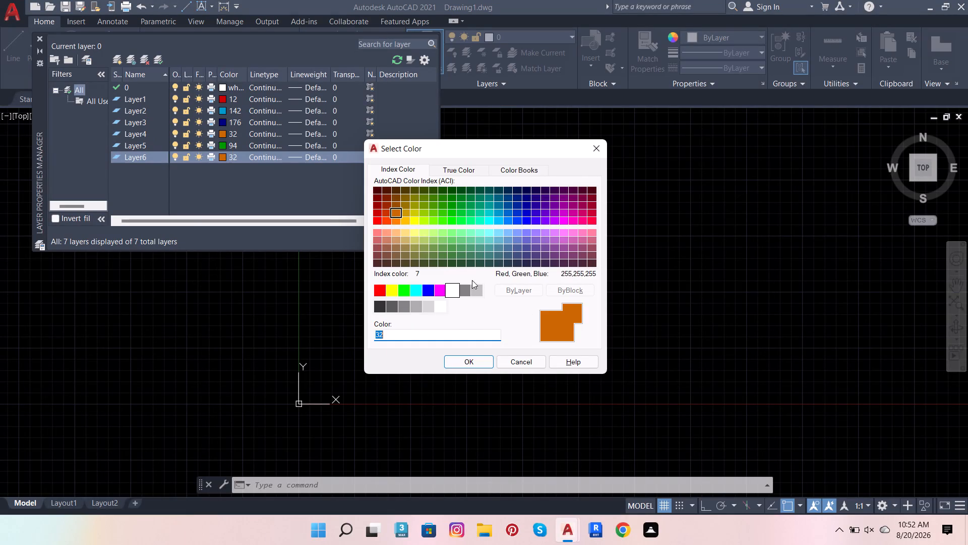
left_click(572, 219)
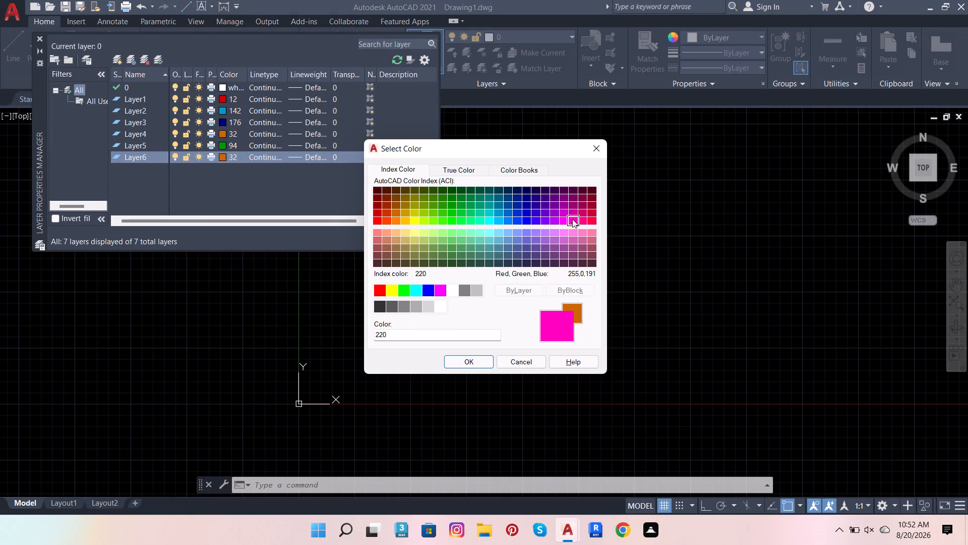
left_click(562, 220)
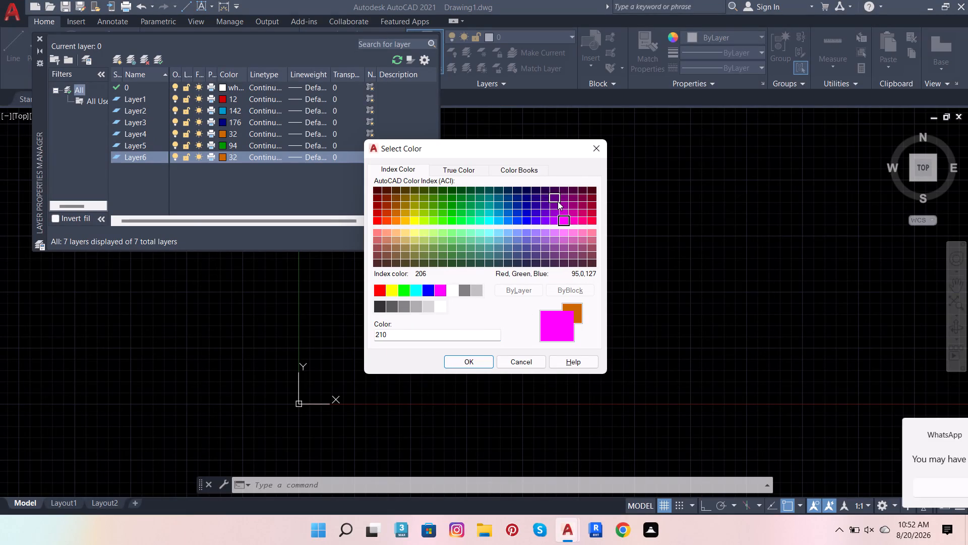
left_click(564, 206)
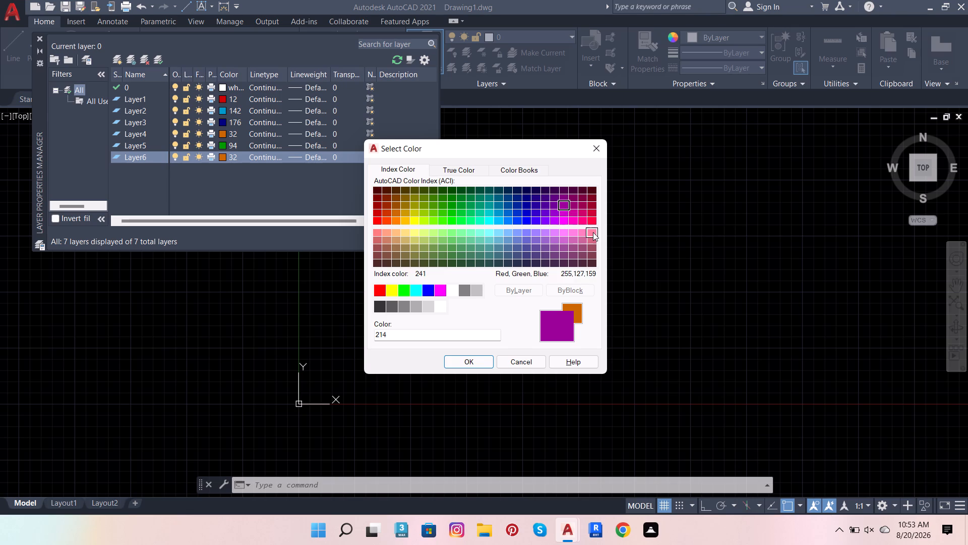
left_click(557, 223)
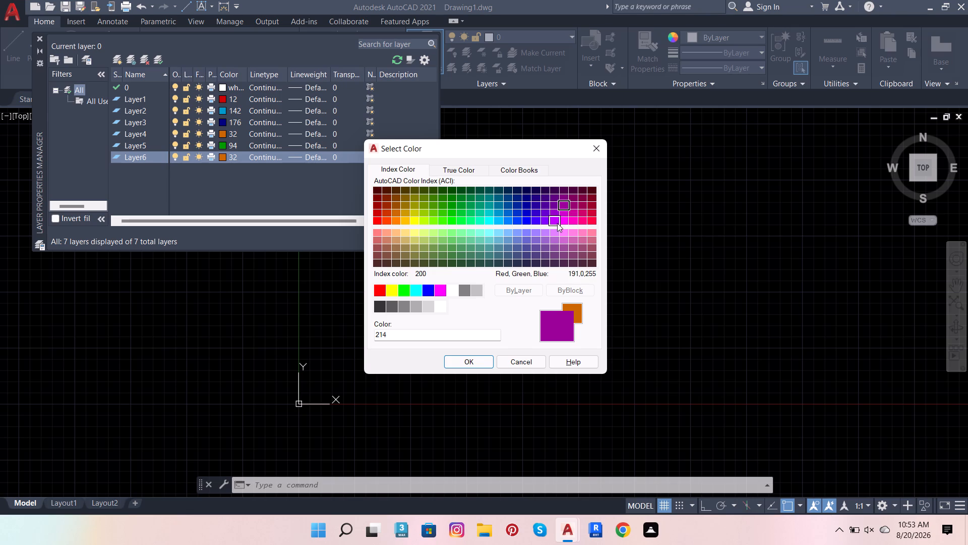
left_click(568, 220)
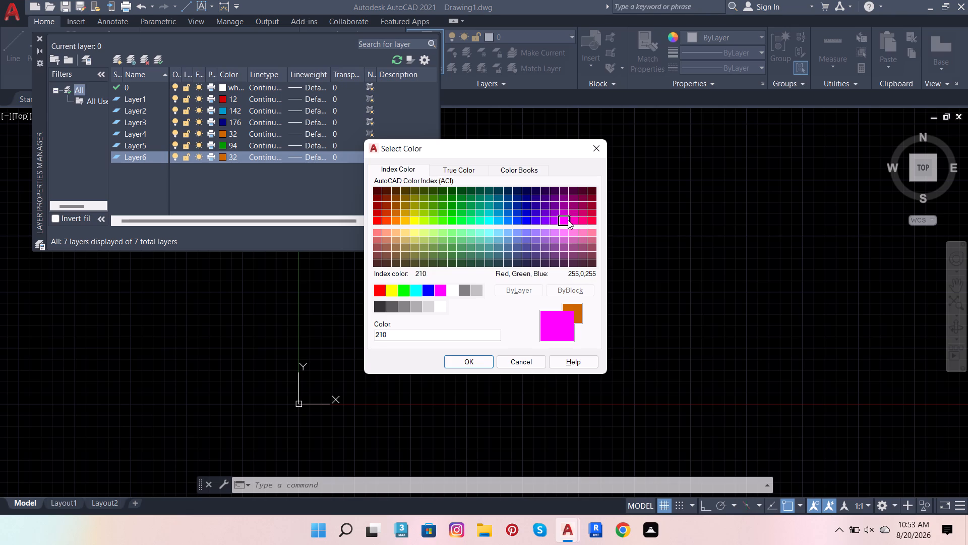
left_click(578, 221)
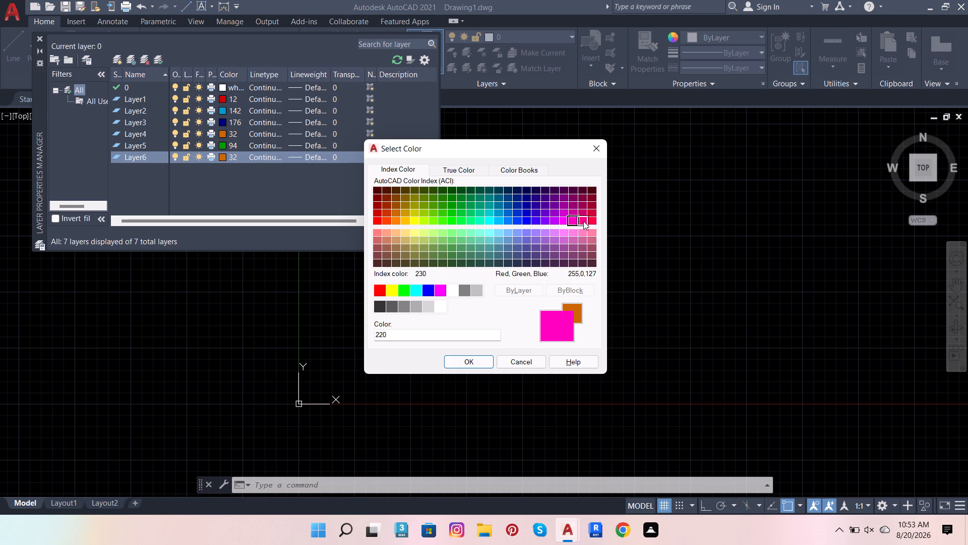
left_click(583, 221)
left_click(573, 223)
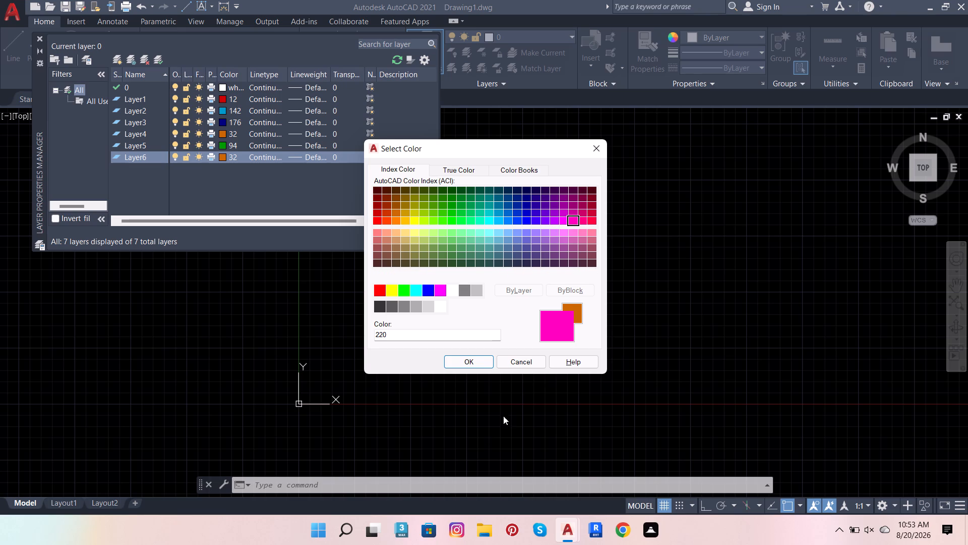
left_click(471, 359)
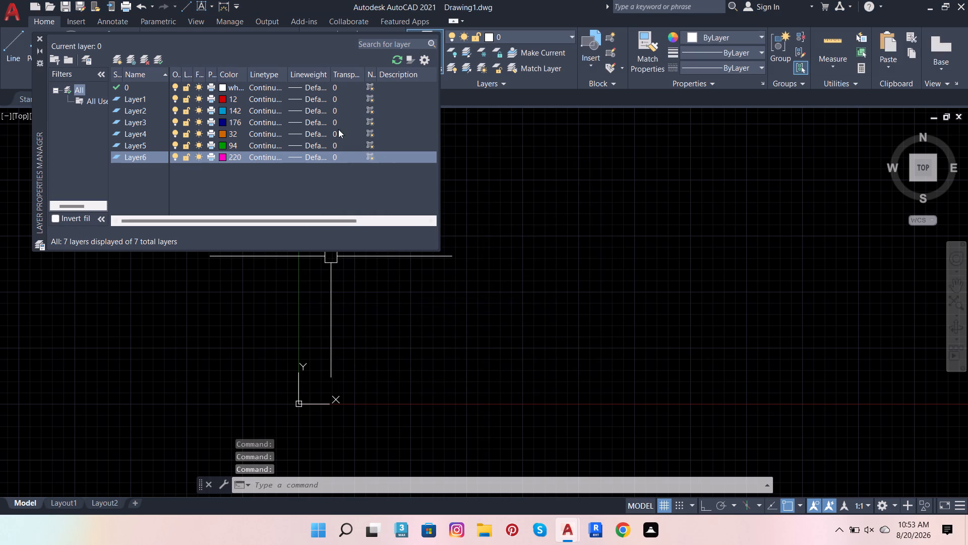
left_click(36, 38)
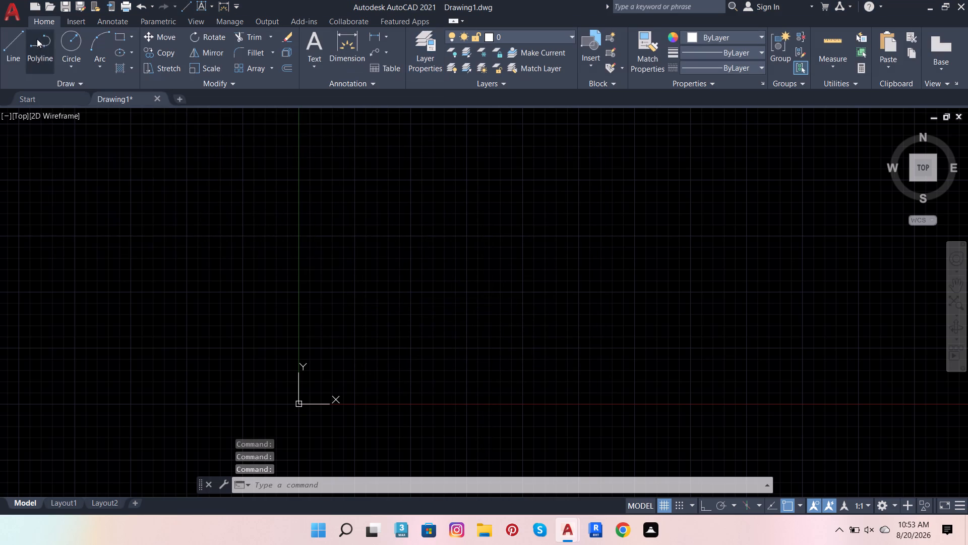
With Ortho on, start a line outline near the origin and draw its horizontal bottom edge 44'3" long in the positive X direction.
scroll(283, 338, "down", 2)
scroll(304, 368, "up", 6)
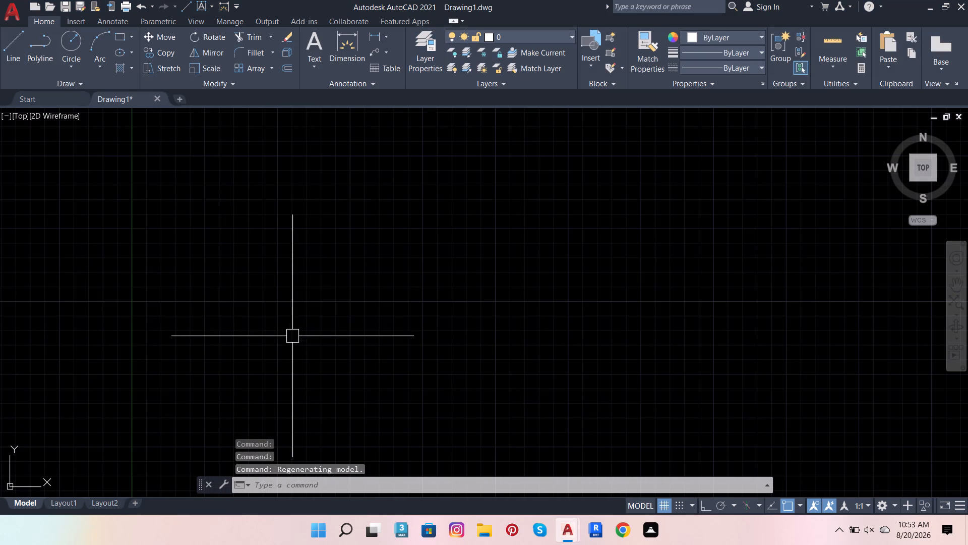
left_click(7, 60)
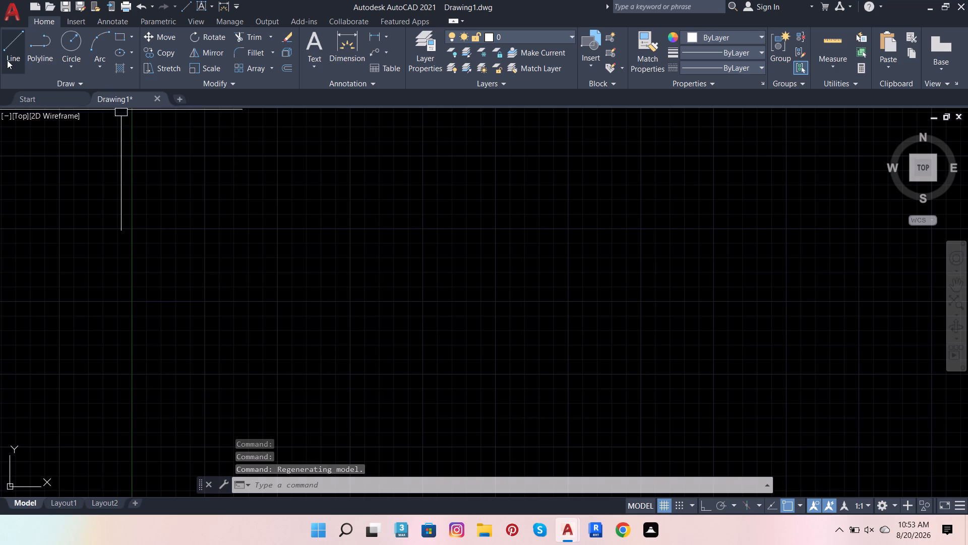
left_click(701, 507)
left_click(153, 338)
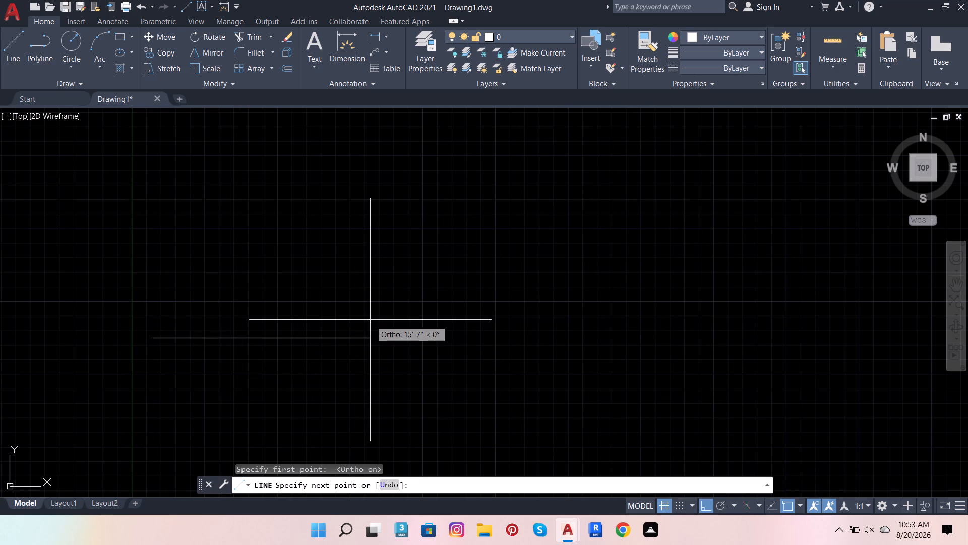
type("44")
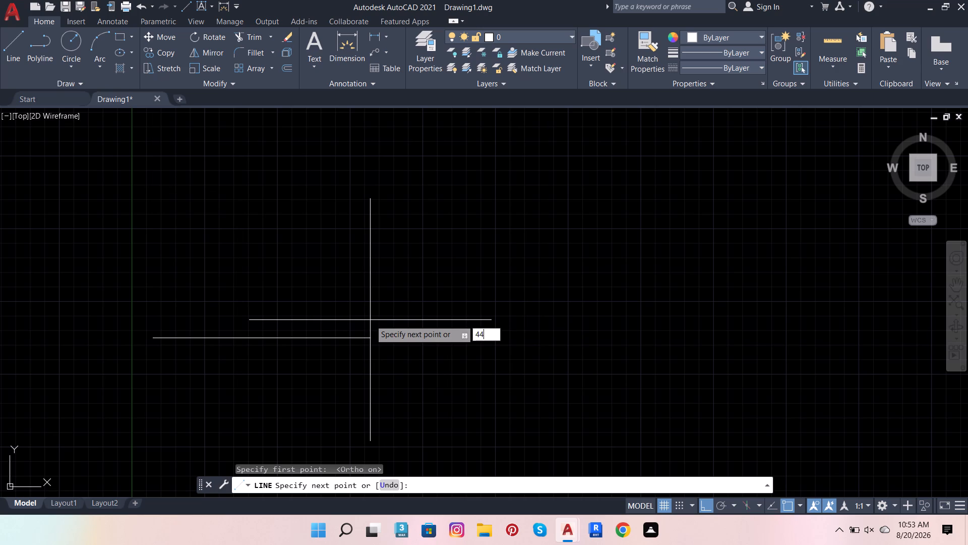
key("apostrophe")
key("3")
key("Return")
Continue the line straight up from the bottom edge's end with a vertical segment 78'11.2" long.
scroll(354, 282, "down", 5)
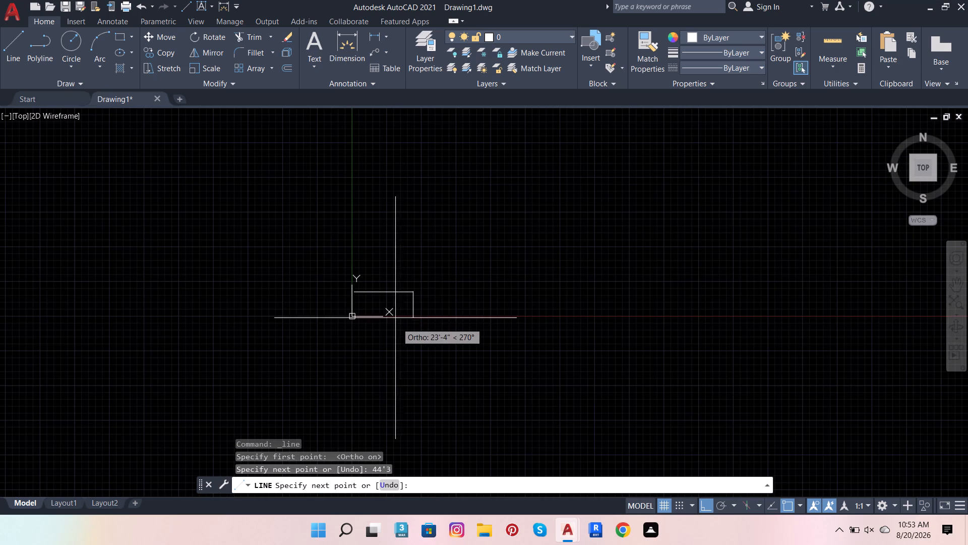
scroll(395, 318, "up", 3)
scroll(397, 331, "down", 3)
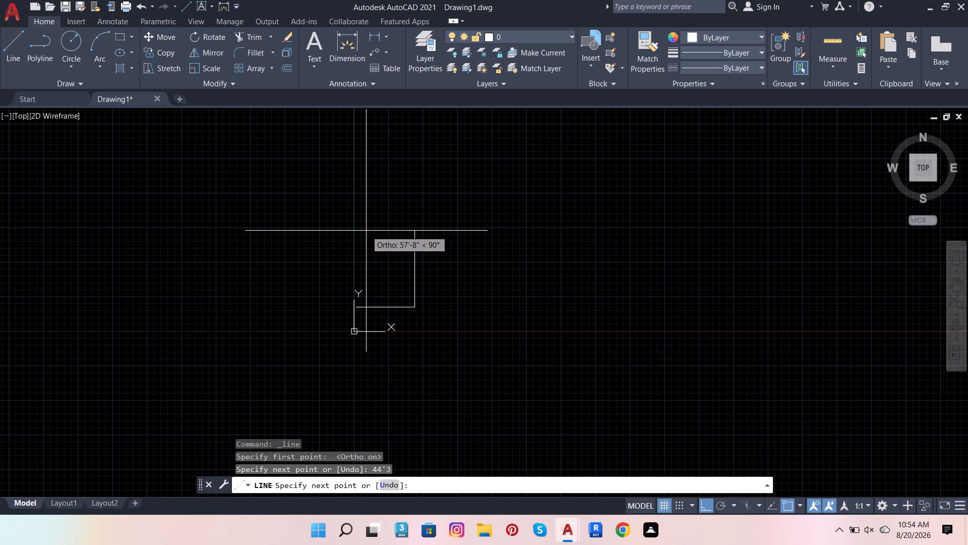
key("7")
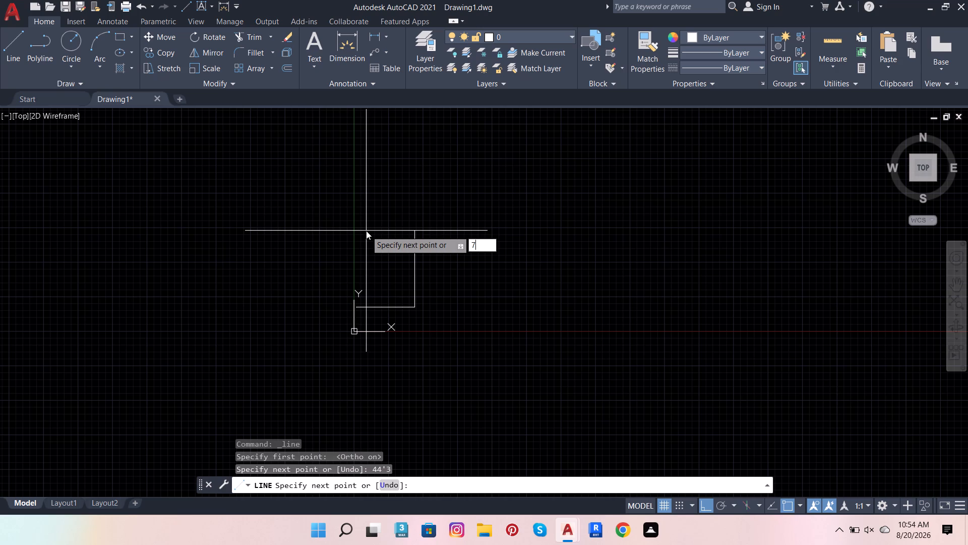
key("8")
key("apostrophe")
type("11.")
key("2")
key("Return")
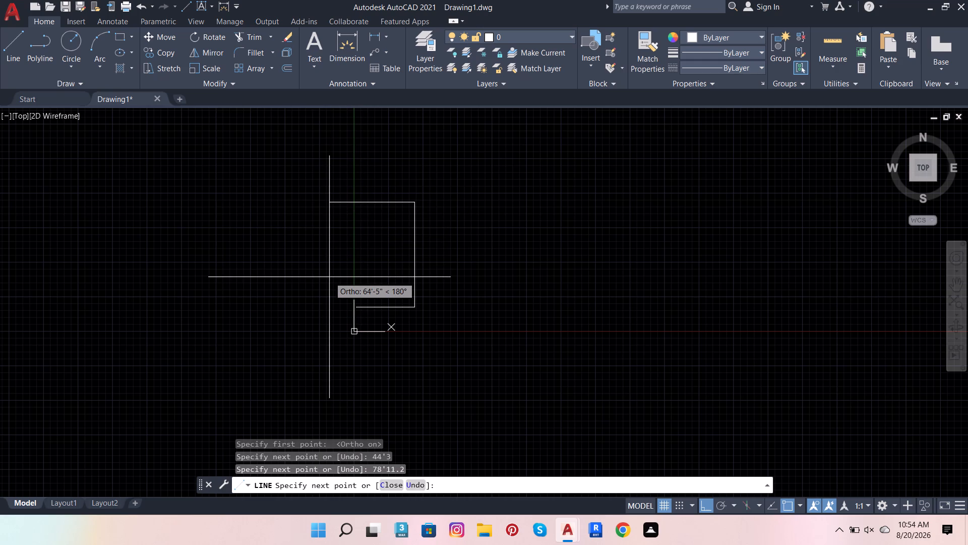
Draw the top edge 44'3" back in the negative X direction, join it down to the starting corner, and end the Line command.
type("44")
key("apostrophe")
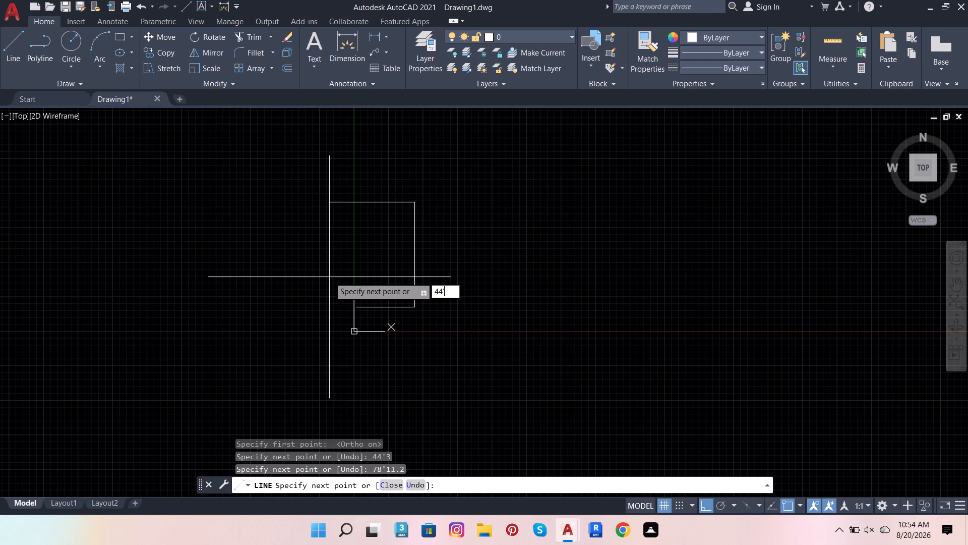
key("3")
key("Return")
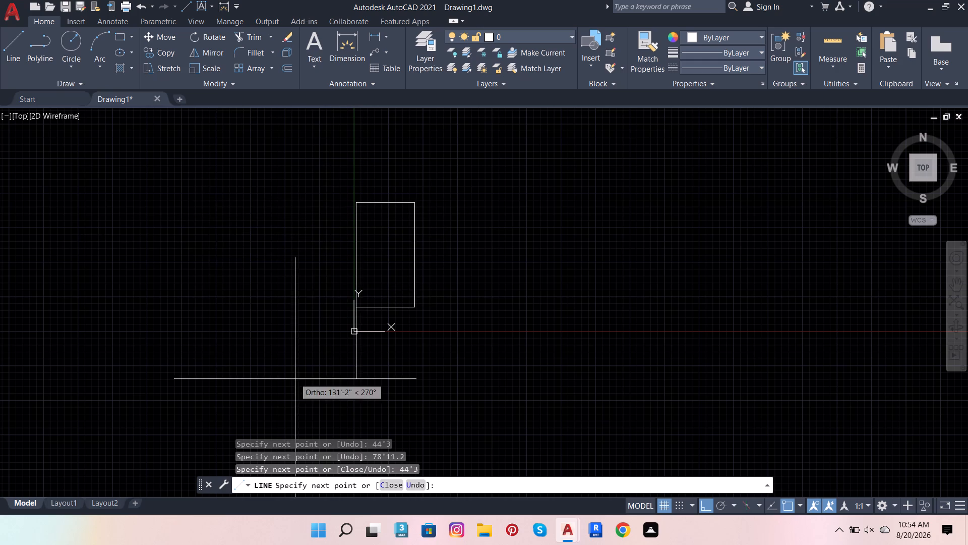
scroll(354, 319, "up", 5)
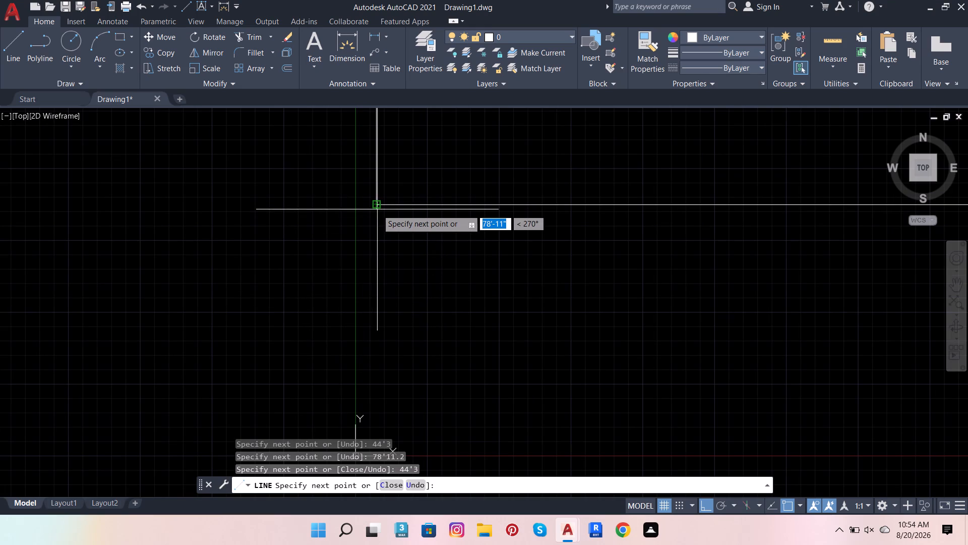
left_click(378, 206)
key("Escape")
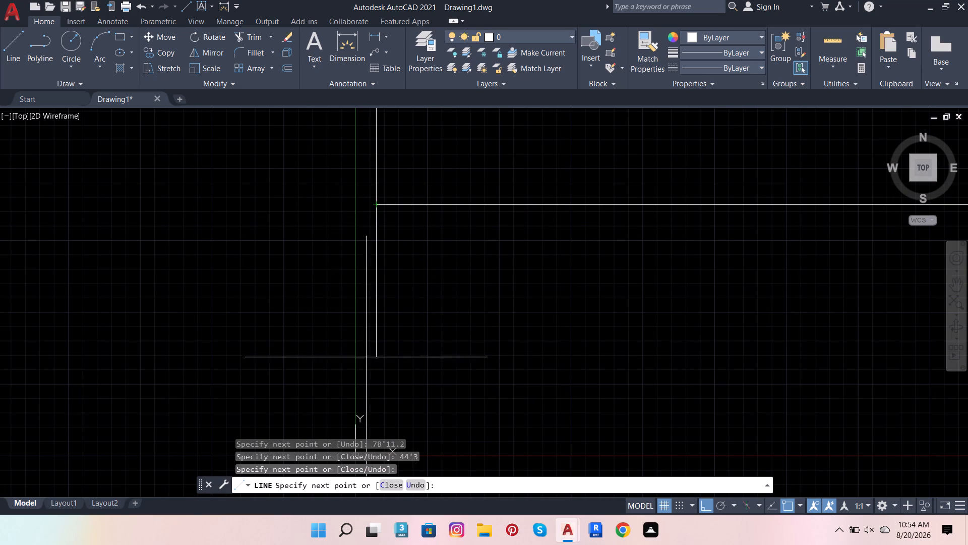
scroll(556, 336, "down", 5)
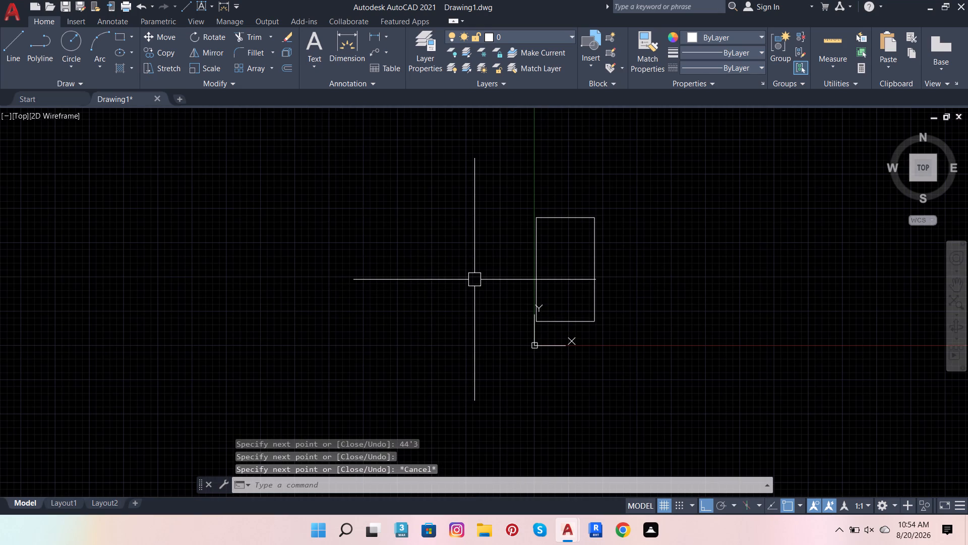
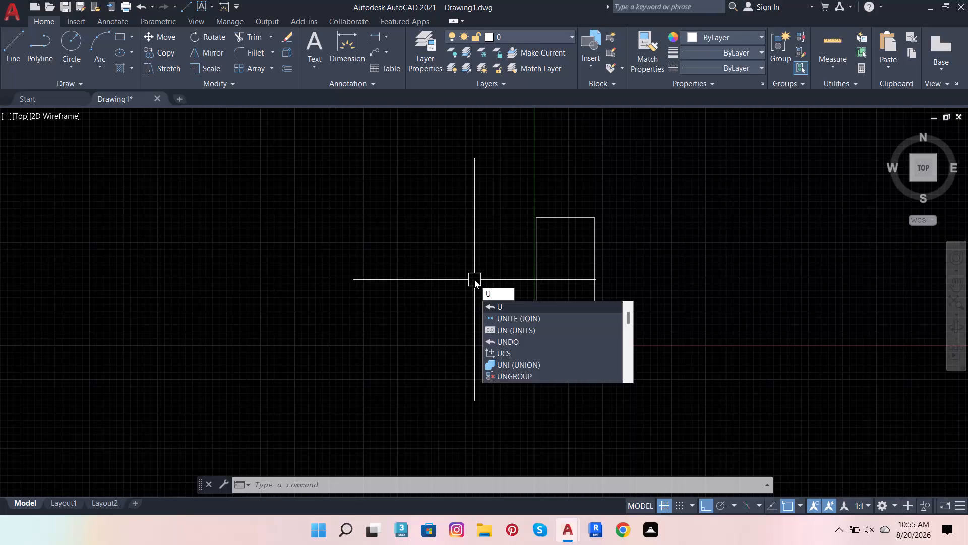
Set the drawing units' architectural length precision to 0'-0 1/2".
key("n")
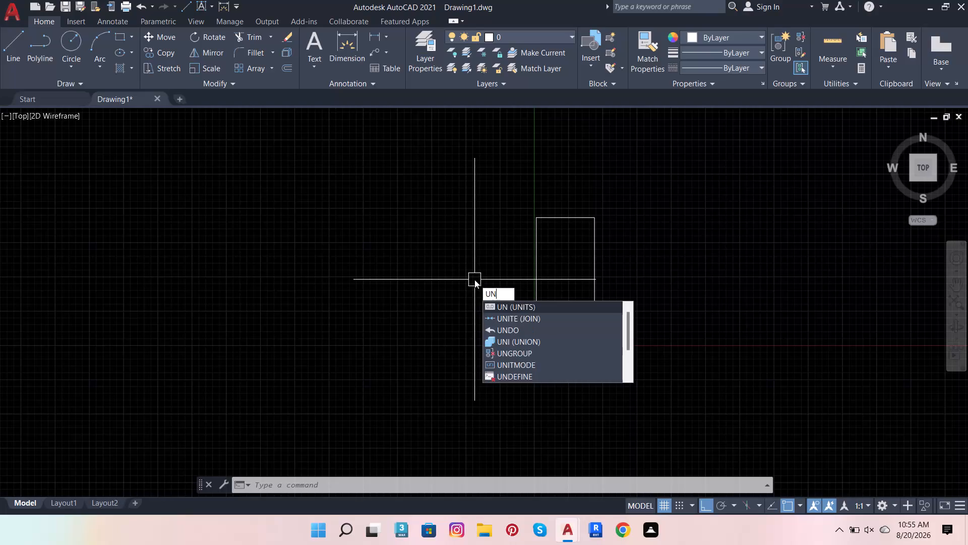
left_click(519, 309)
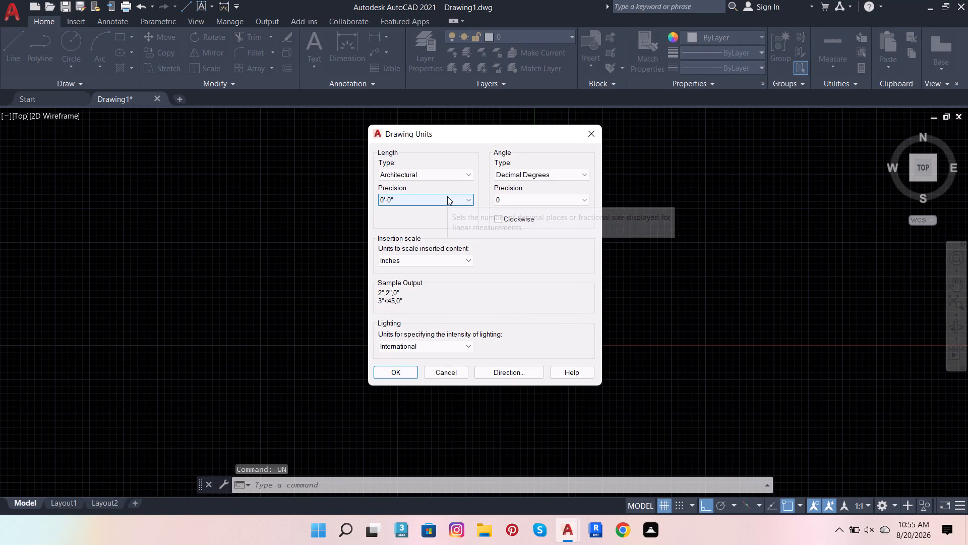
left_click(447, 196)
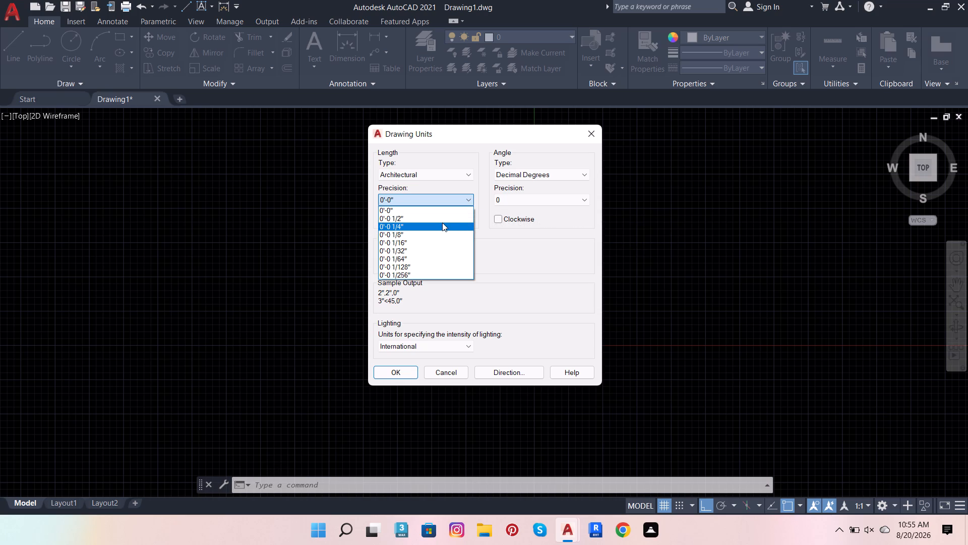
left_click(444, 220)
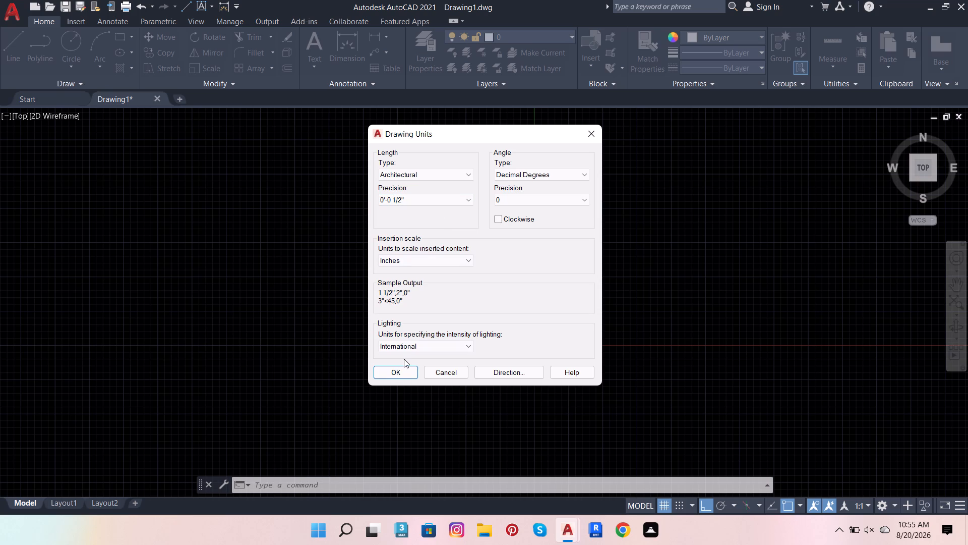
left_click(402, 370)
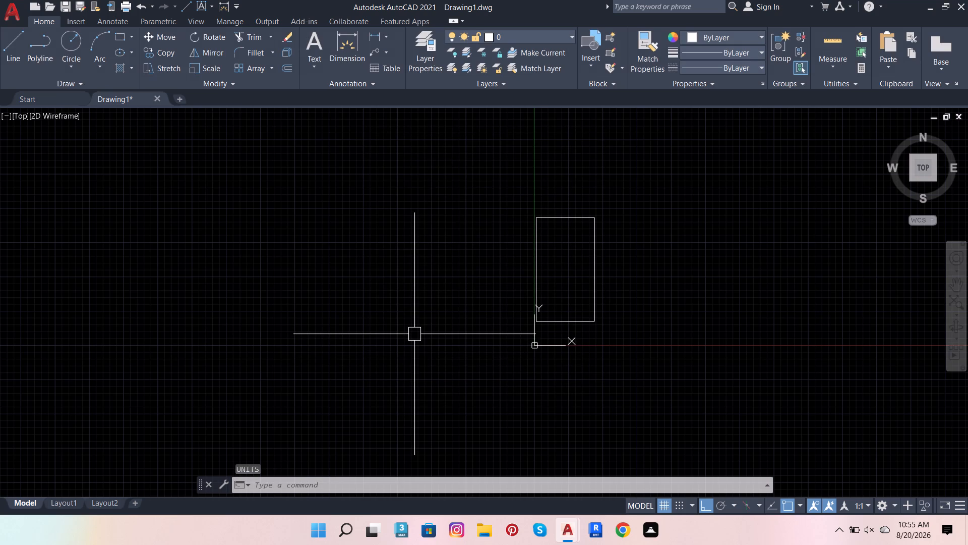
Modify the Standard dimension style's primary units to a linear precision of 0'-0 1/2", make it current and close the style manager.
key("d")
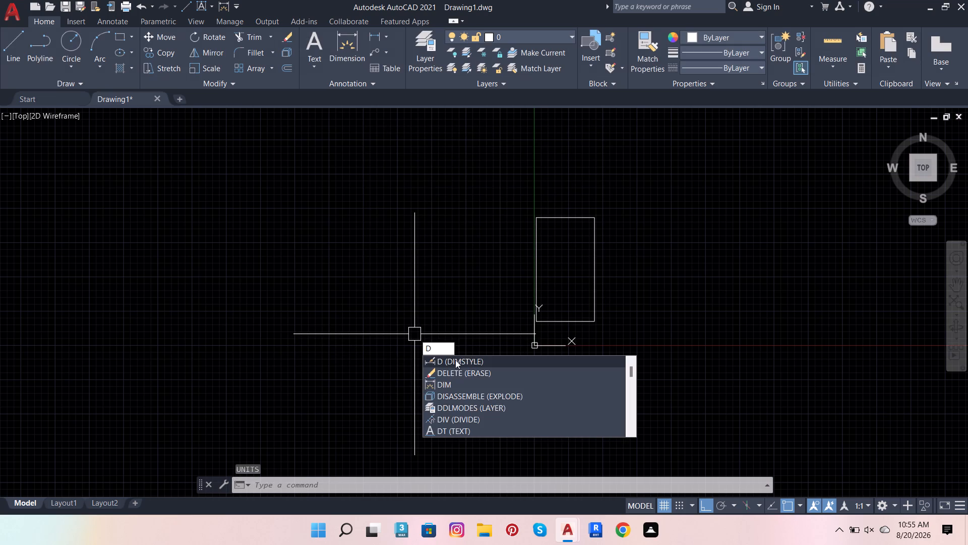
left_click(456, 362)
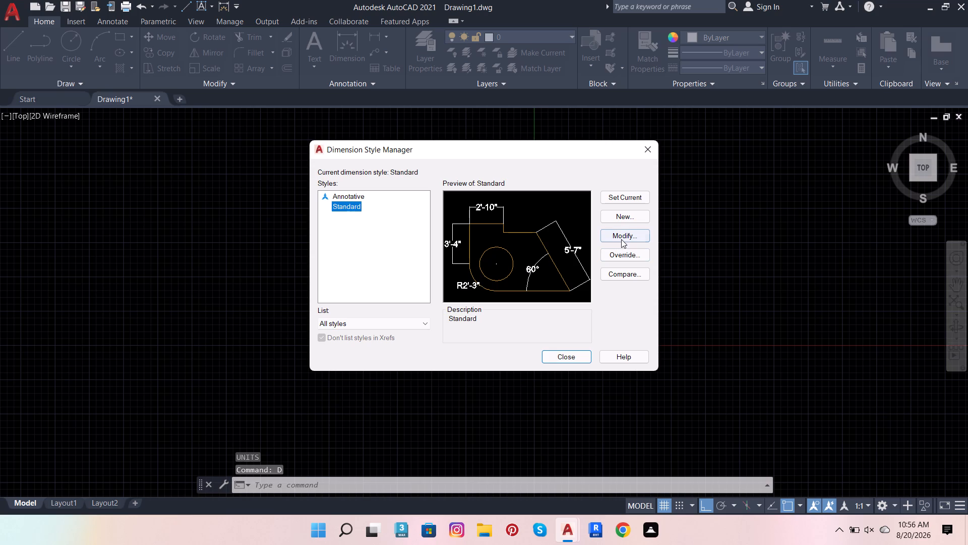
left_click(621, 239)
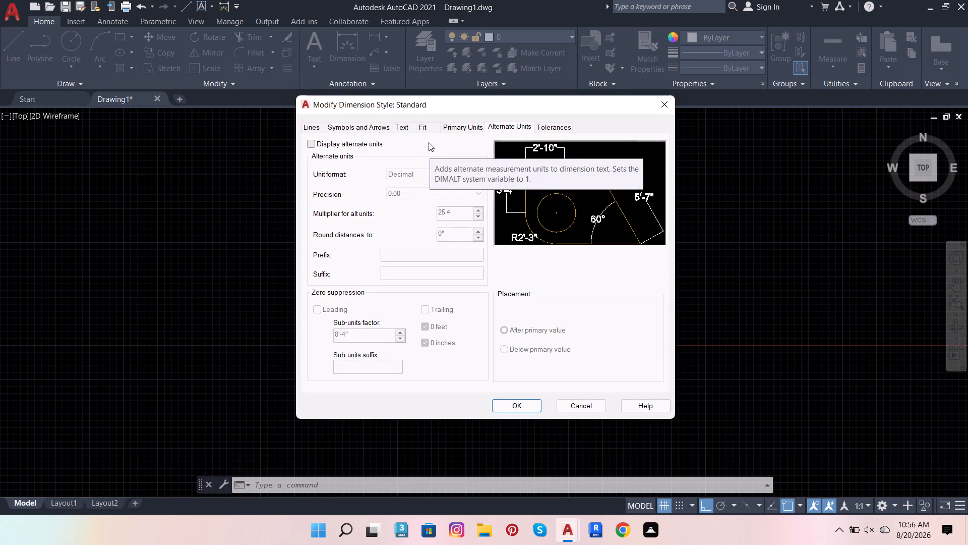
left_click(460, 130)
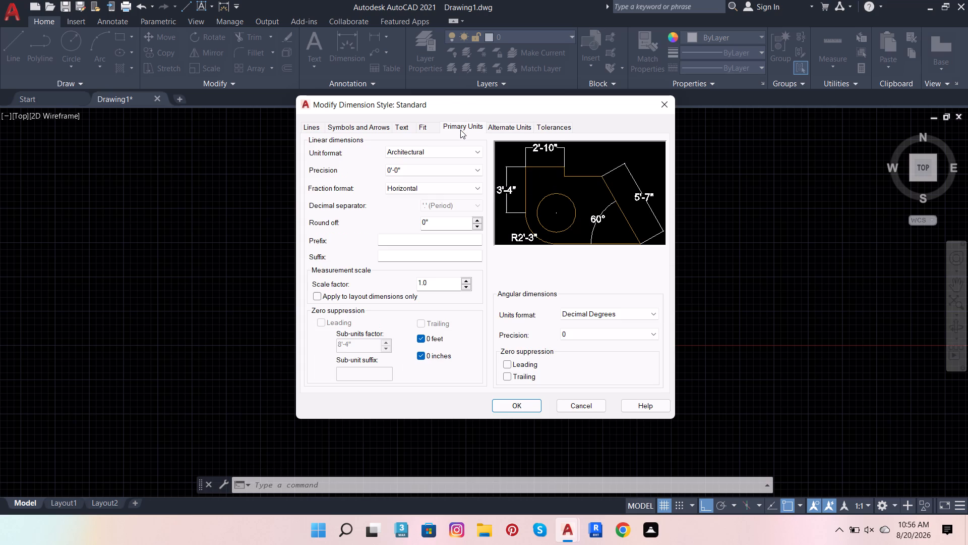
left_click(443, 170)
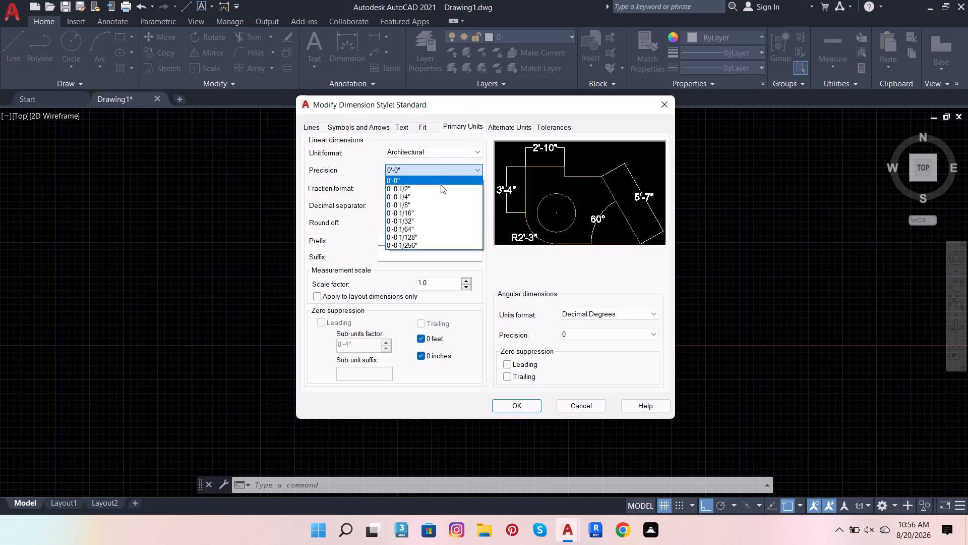
left_click(441, 185)
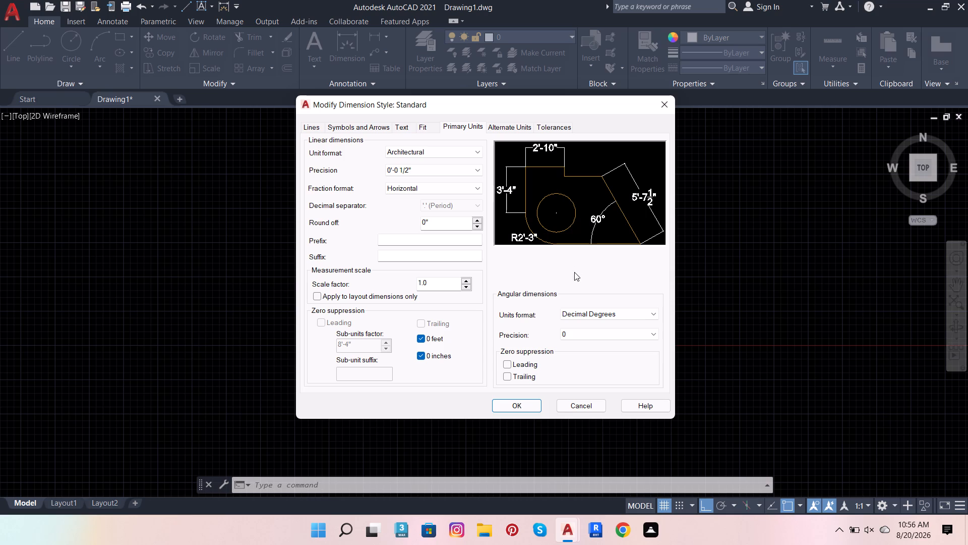
left_click(515, 407)
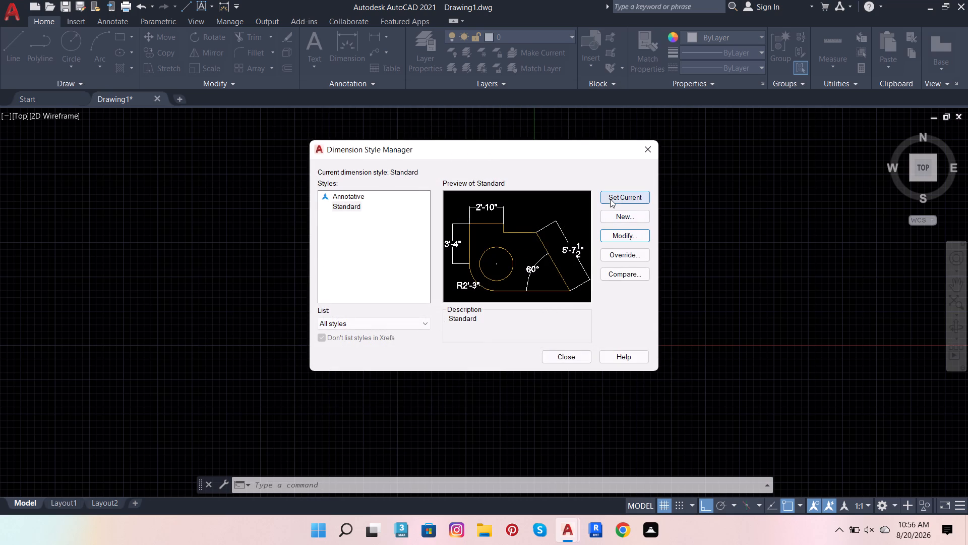
left_click(610, 199)
left_click(564, 356)
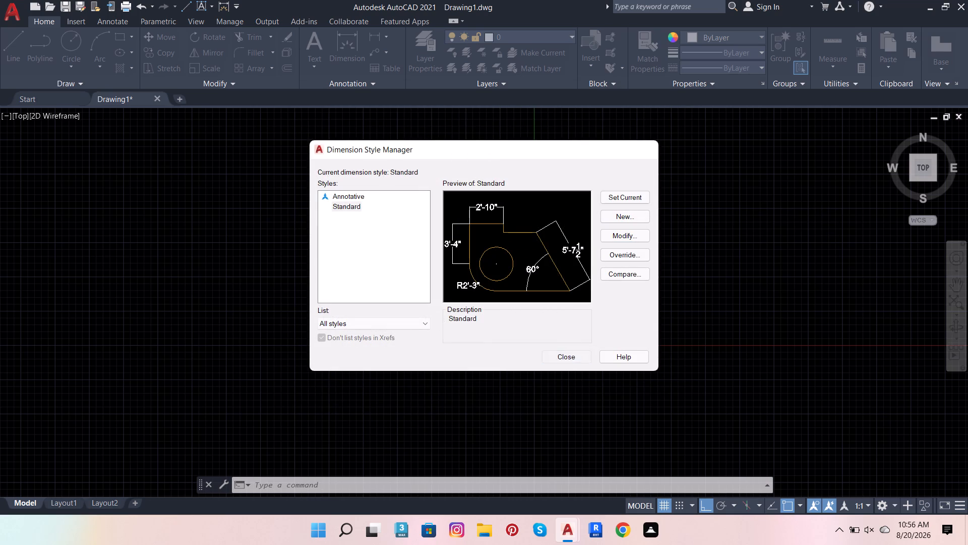
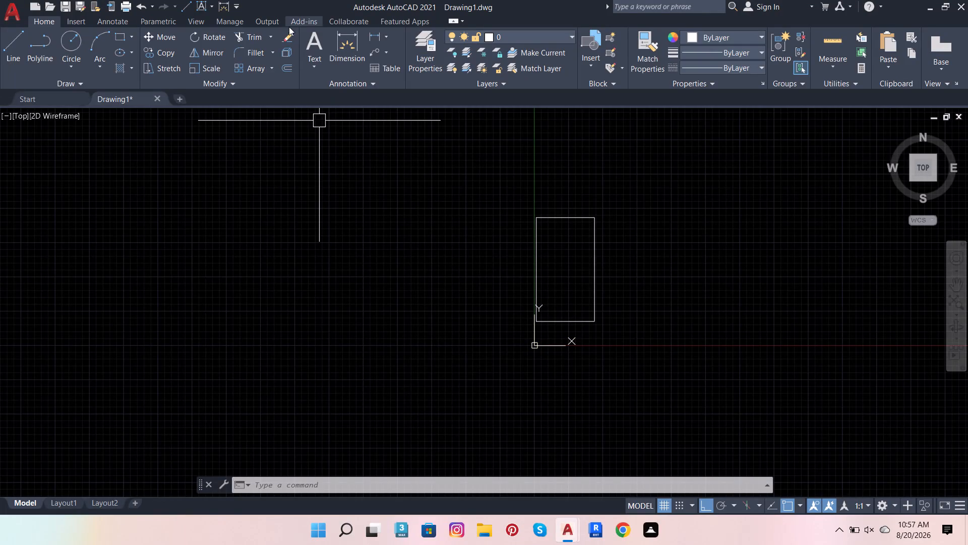
Dimension the rectangular outline's left edge, placing the dimension line well outside the outline on its left side.
left_click(338, 43)
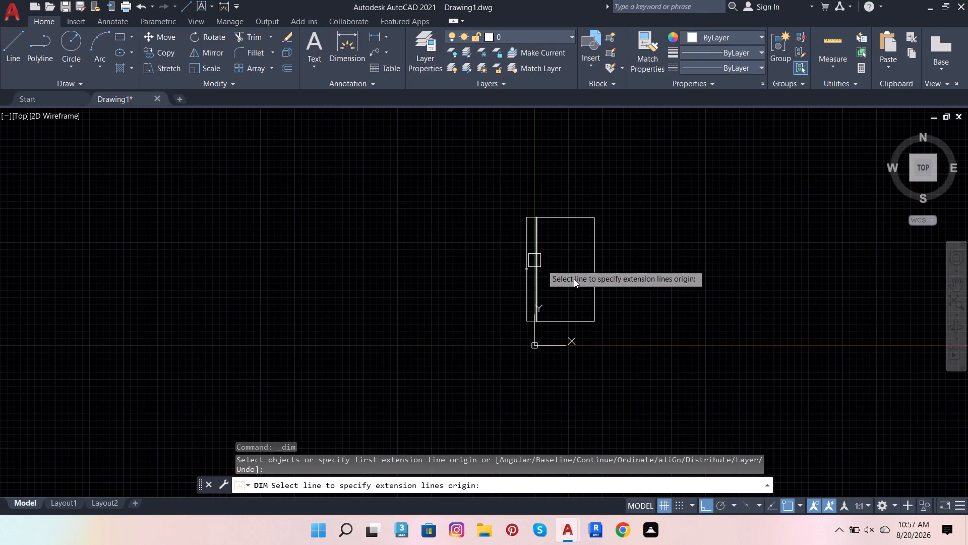
scroll(574, 279, "up", 2)
left_click(535, 276)
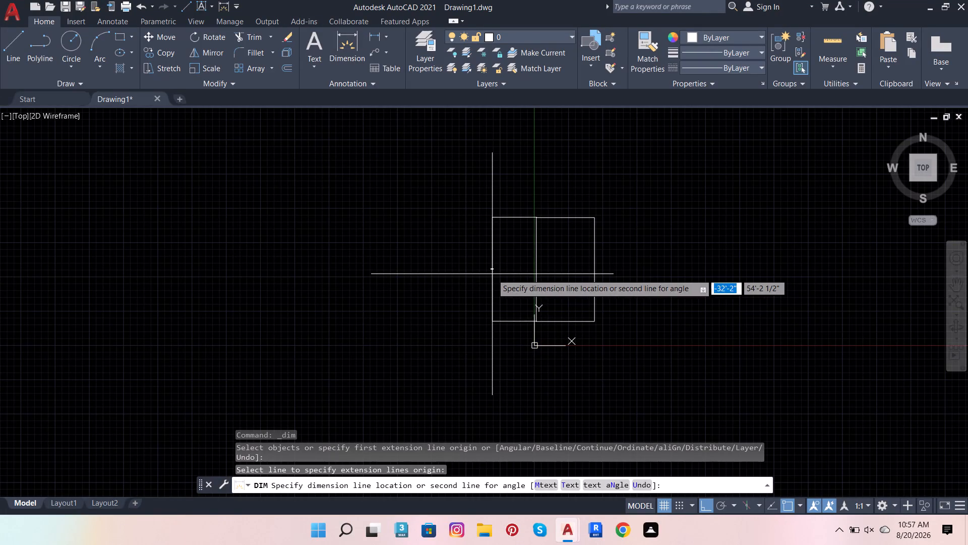
left_click(492, 274)
scroll(495, 272, "up", 6)
scroll(458, 215, "up", 4)
scroll(474, 225, "down", 2)
scroll(466, 274, "down", 8)
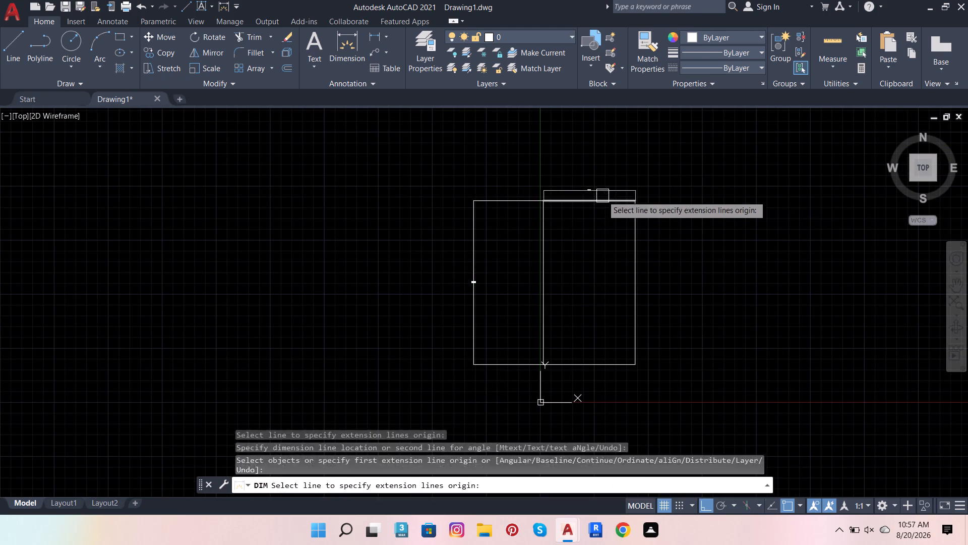
key("Escape")
Offset the outline's top edge upward three times in succession at a distance of 0.5", making three parallel lines above it.
left_click(579, 201)
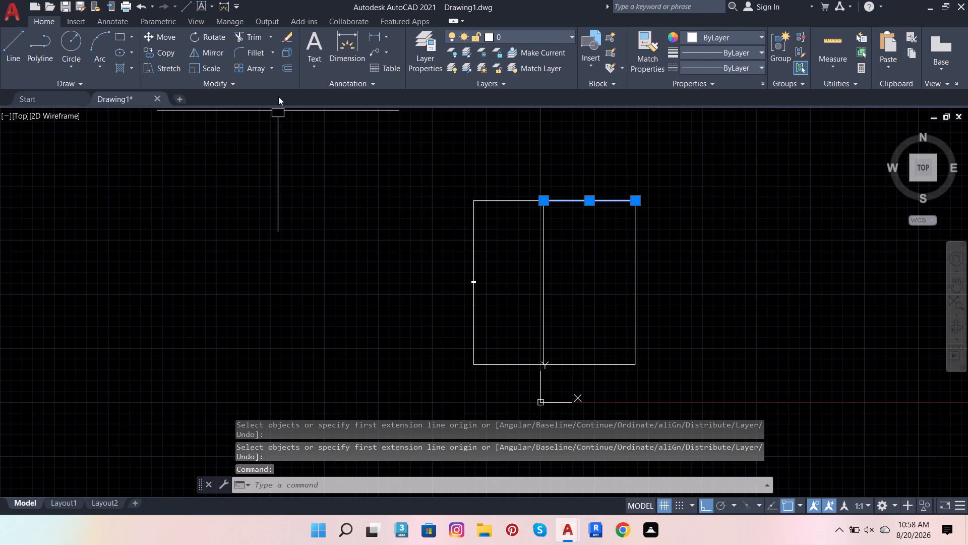
left_click(280, 69)
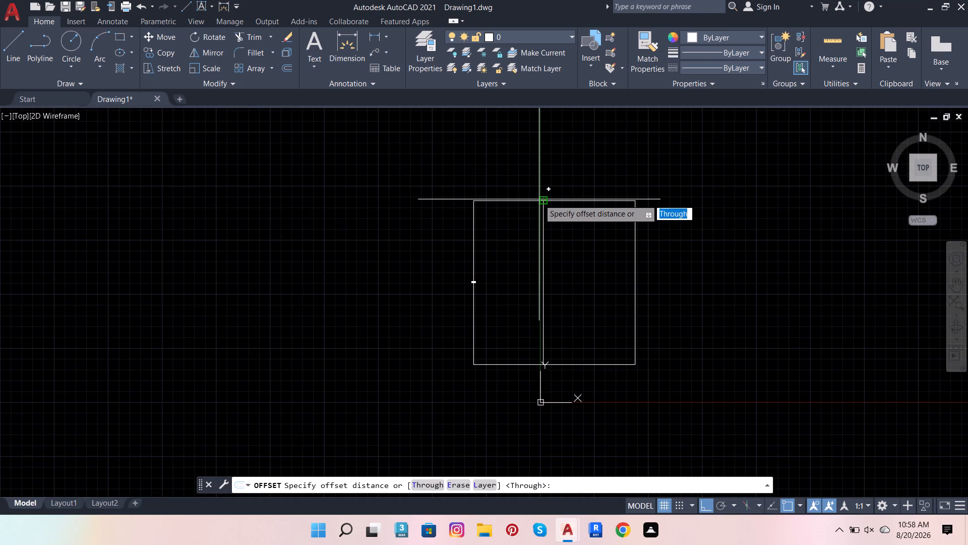
left_click(540, 202)
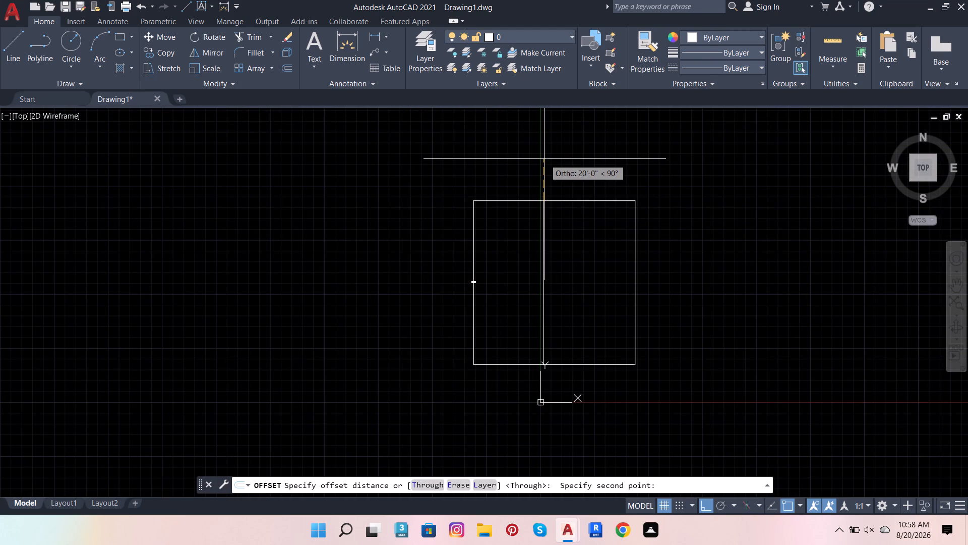
type(".5")
key("Return")
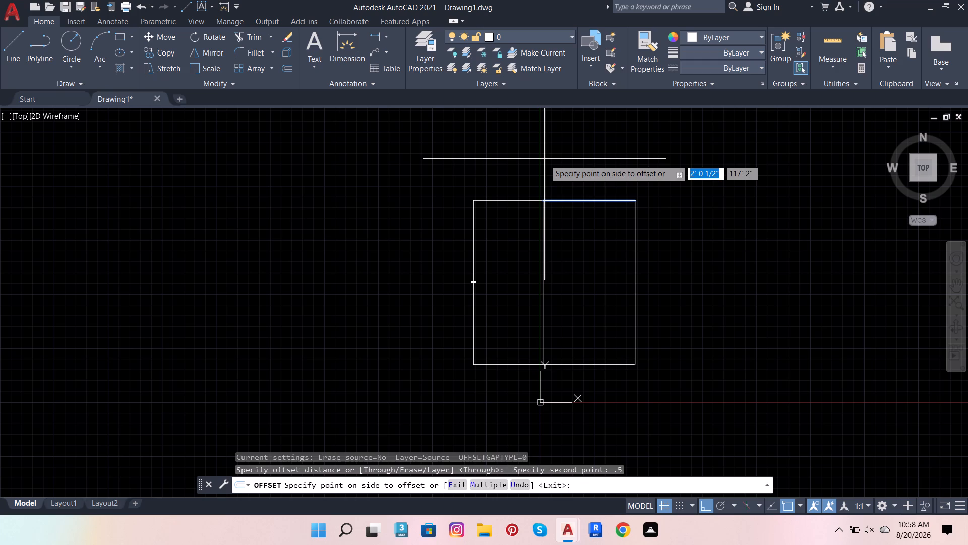
left_click(545, 158)
left_click(571, 204)
left_click(570, 145)
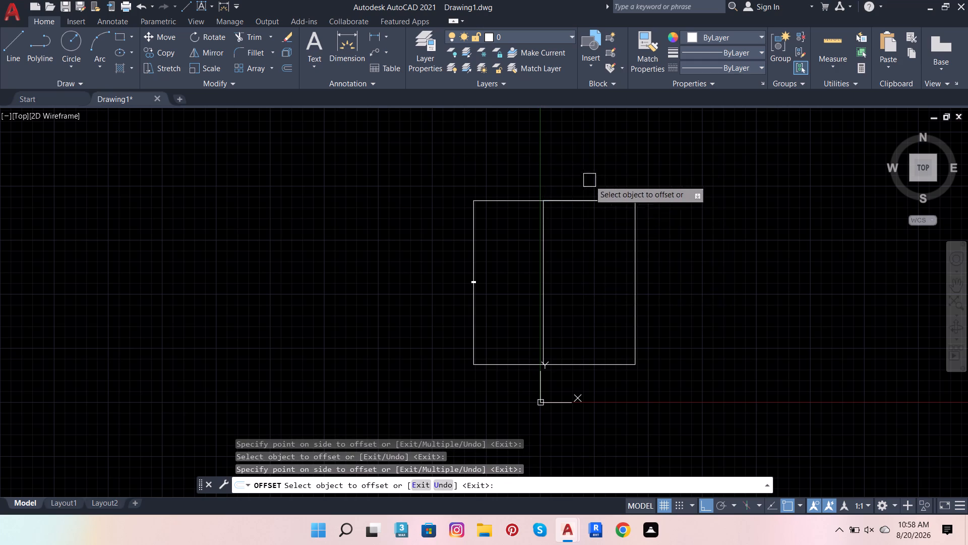
left_click(590, 198)
left_click(589, 165)
scroll(611, 174, "up", 4)
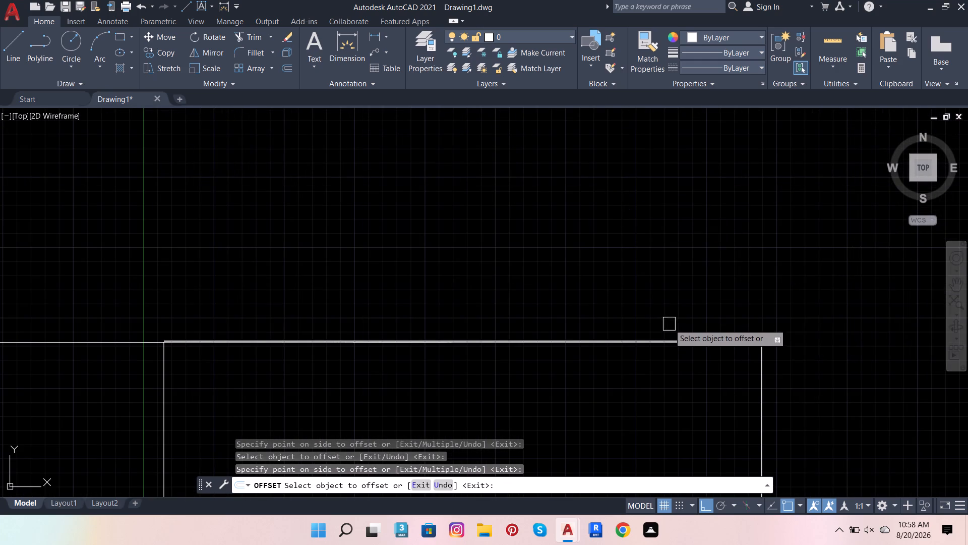
scroll(671, 336, "up", 4)
scroll(668, 263, "down", 3)
scroll(600, 287, "down", 5)
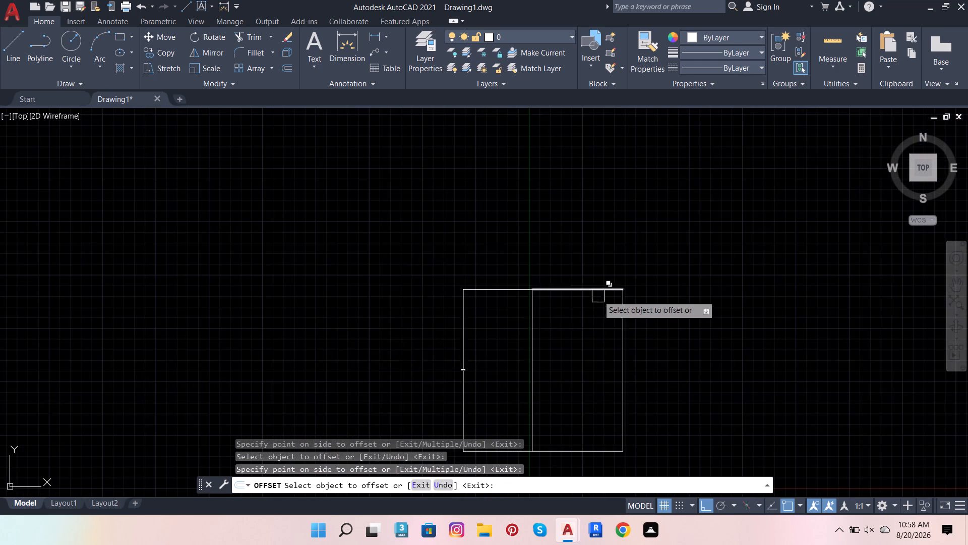
scroll(550, 276, "up", 3)
scroll(493, 354, "up", 2)
scroll(480, 300, "up", 5)
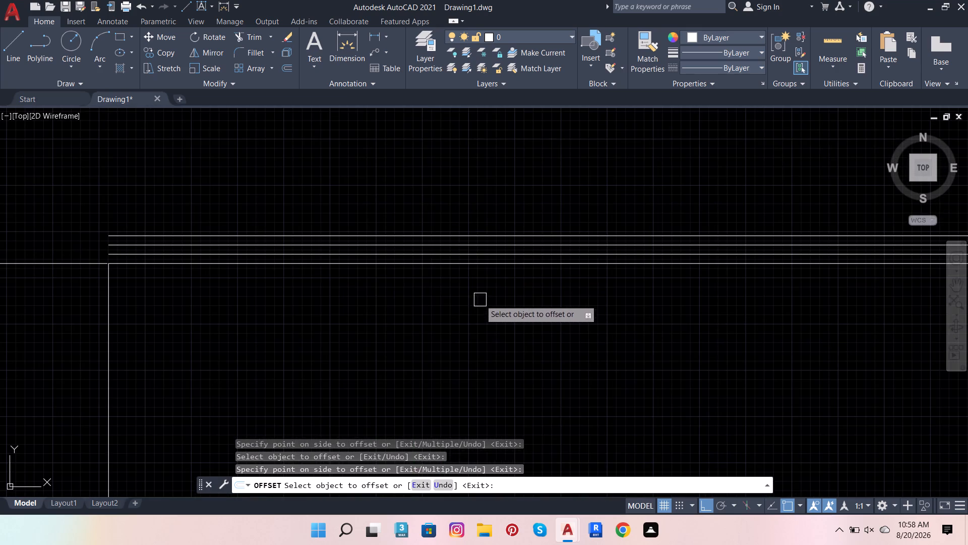
key("Escape")
key("Escape")
key("Escape")
key("Escape")
key("Escape")
Dimension vertically from the first offset line's left end to the outline's bottom-left corner, placing it between the outline and the existing dimension.
scroll(461, 278, "down", 2)
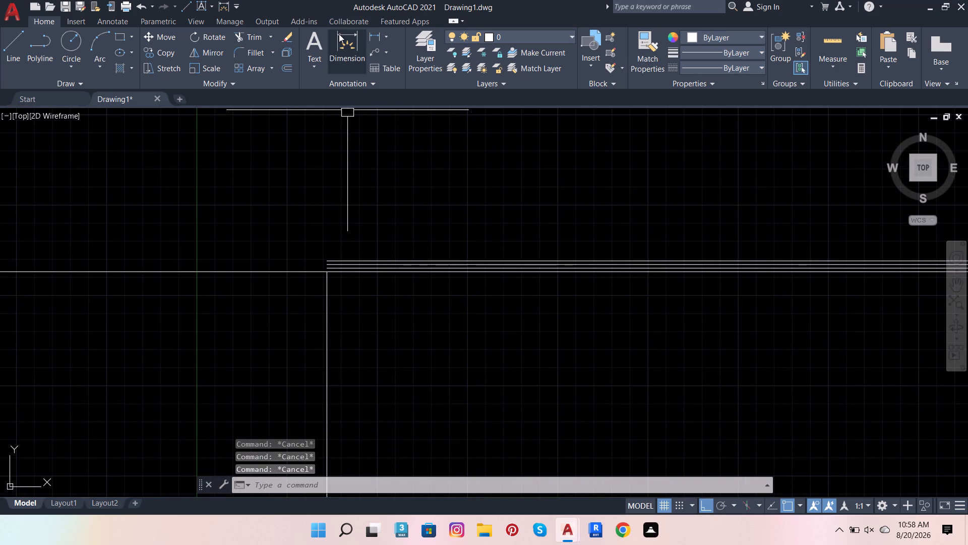
left_click(339, 34)
scroll(348, 270, "up", 2)
scroll(280, 263, "up", 4)
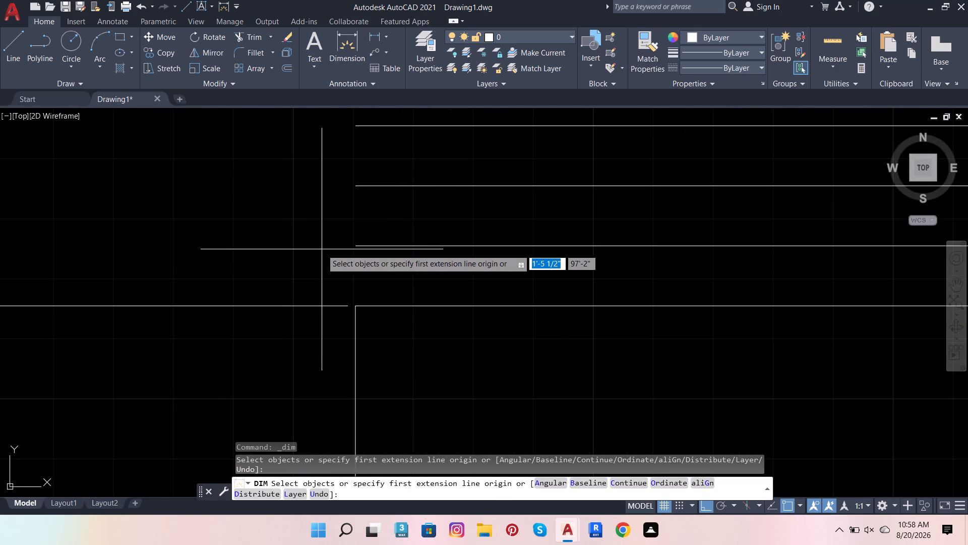
left_click(353, 244)
scroll(354, 232, "down", 5)
scroll(422, 228, "down", 4)
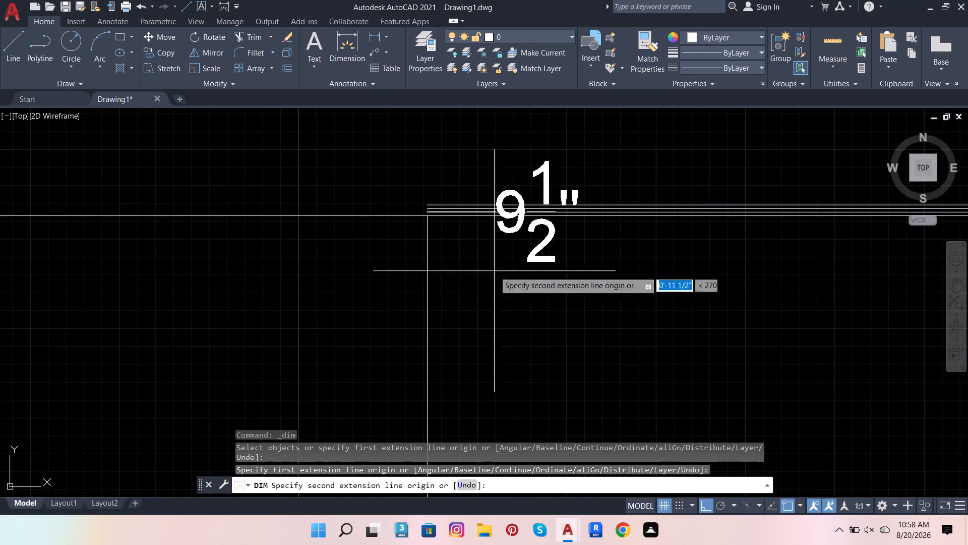
scroll(519, 194, "down", 9)
scroll(506, 267, "up", 3)
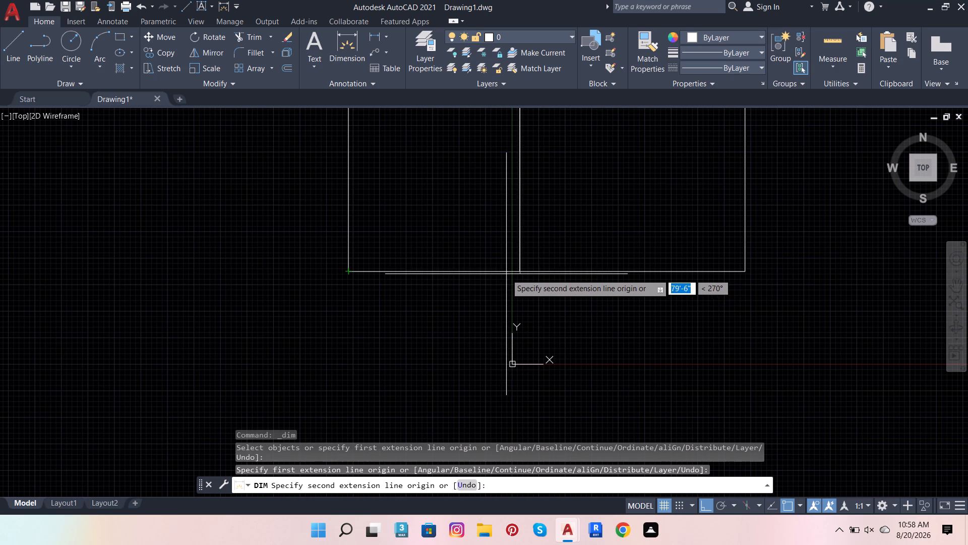
left_click(518, 269)
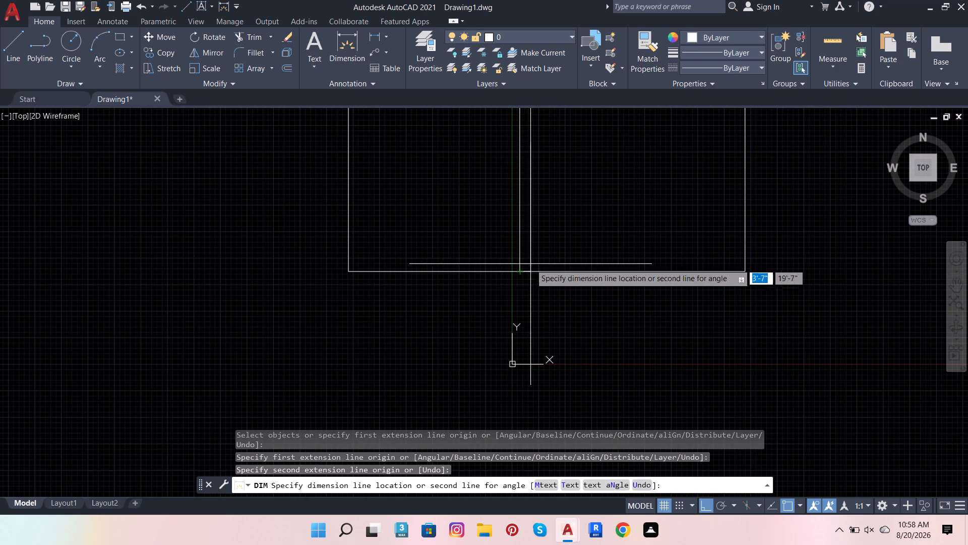
left_click(458, 252)
scroll(473, 295, "down", 5)
scroll(483, 248, "up", 5)
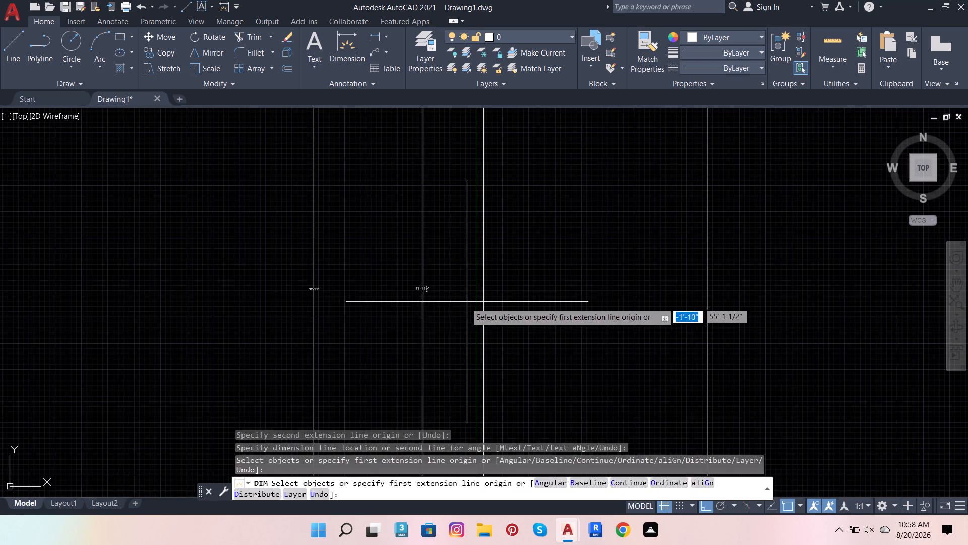
scroll(415, 282, "up", 5)
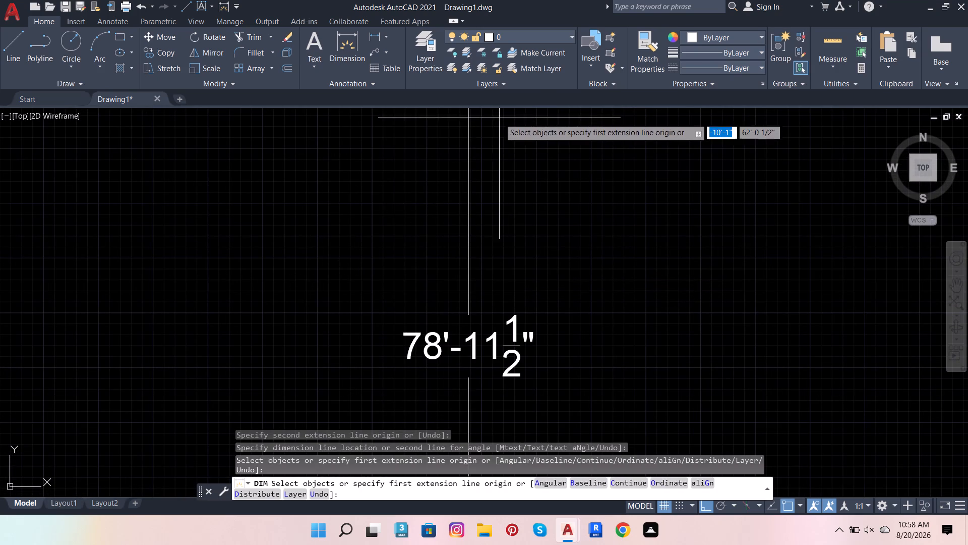
key("Escape")
key("Escape")
Set the Standard dimension style's text height to 8", make the style current and close the style manager.
scroll(485, 260, "down", 3)
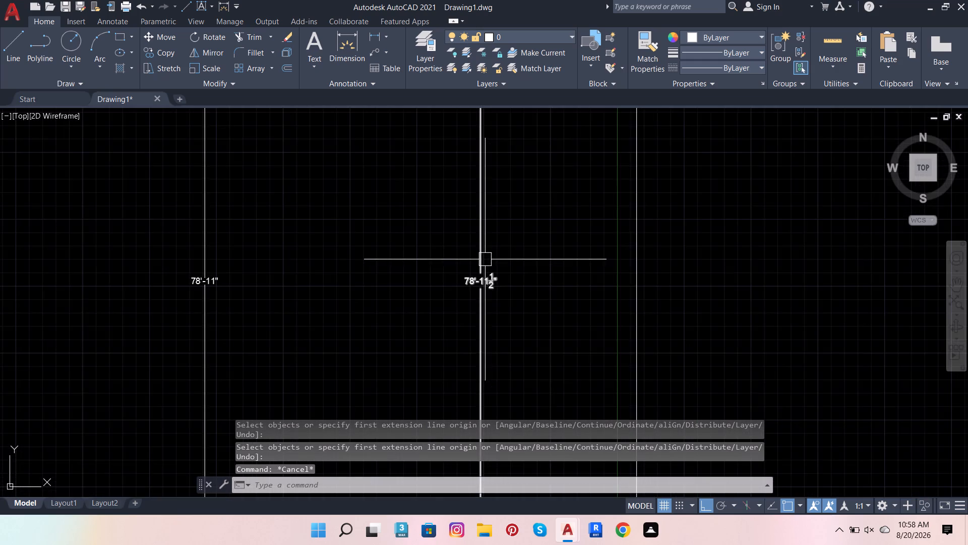
scroll(485, 260, "down", 3)
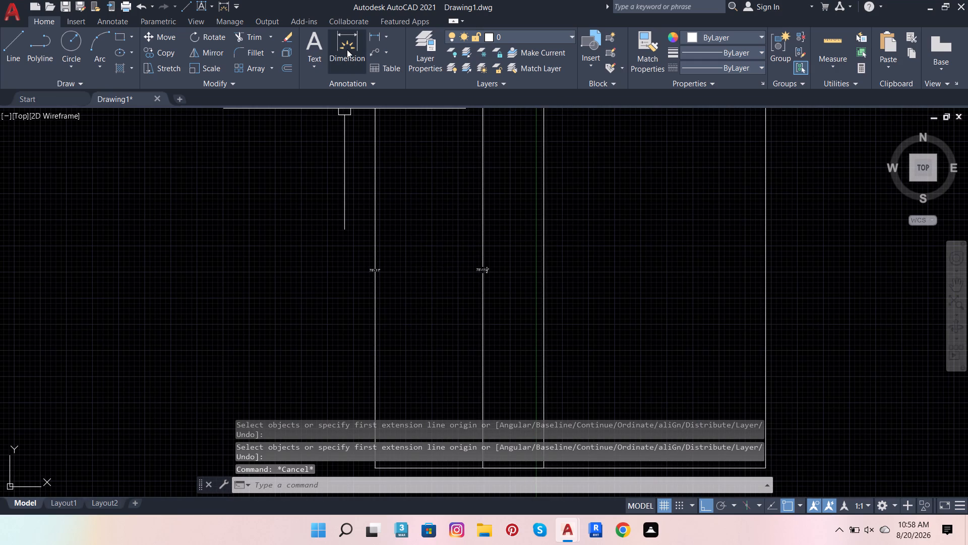
key("d")
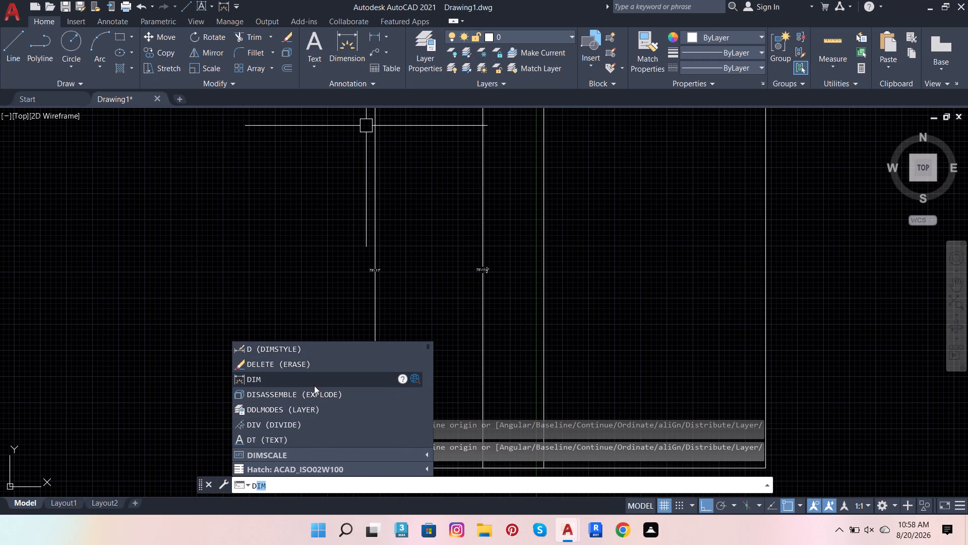
left_click(321, 351)
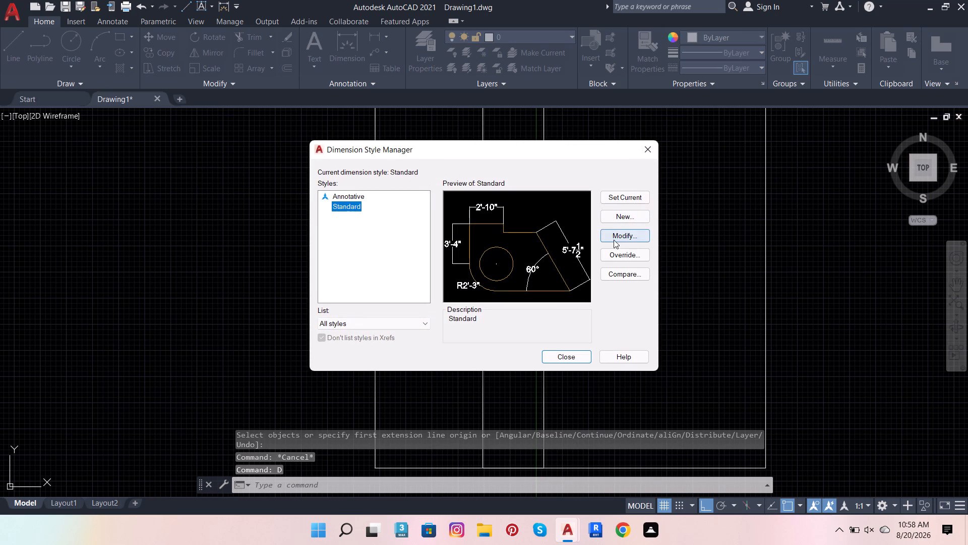
left_click(614, 240)
left_click(409, 128)
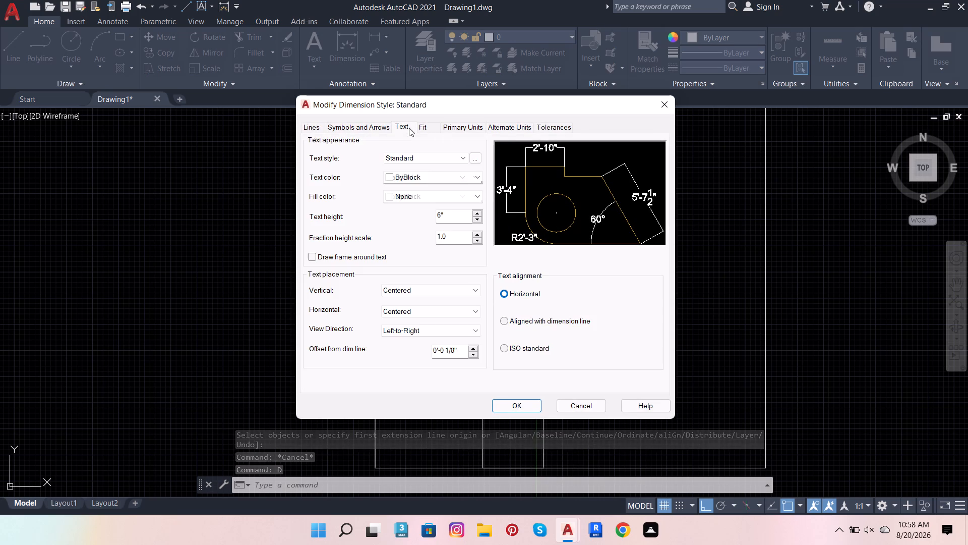
left_click_drag(457, 209, 455, 216)
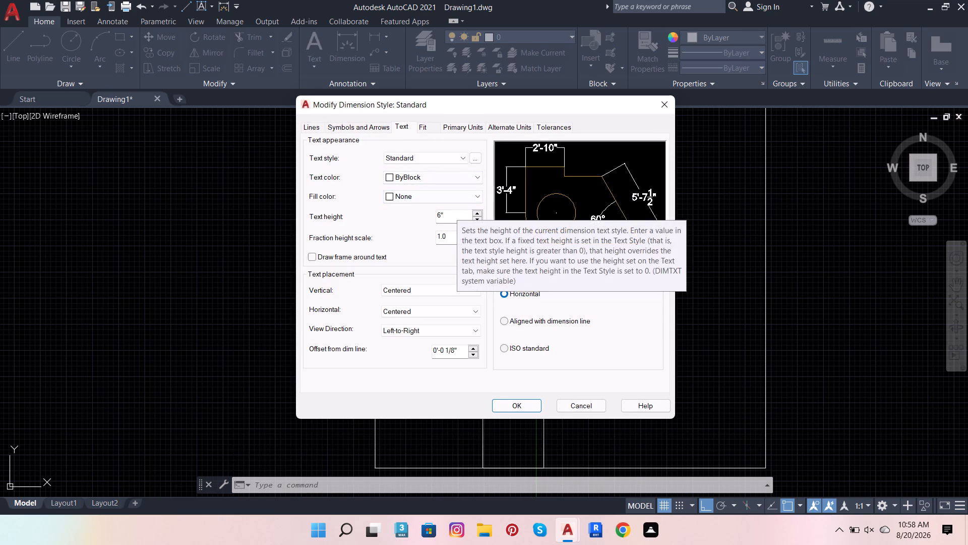
left_click_drag(455, 216, 391, 211)
left_click_drag(448, 218, 384, 215)
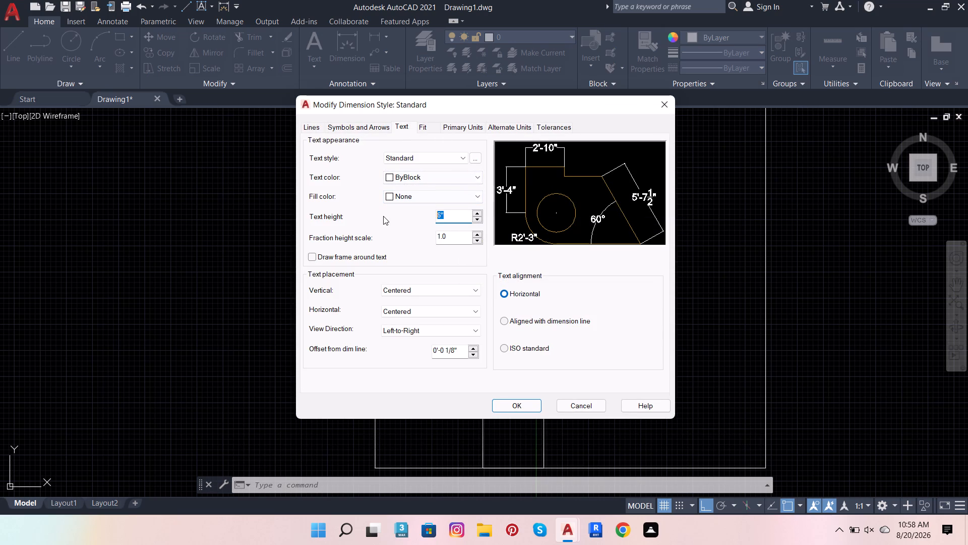
key("8")
key("Return")
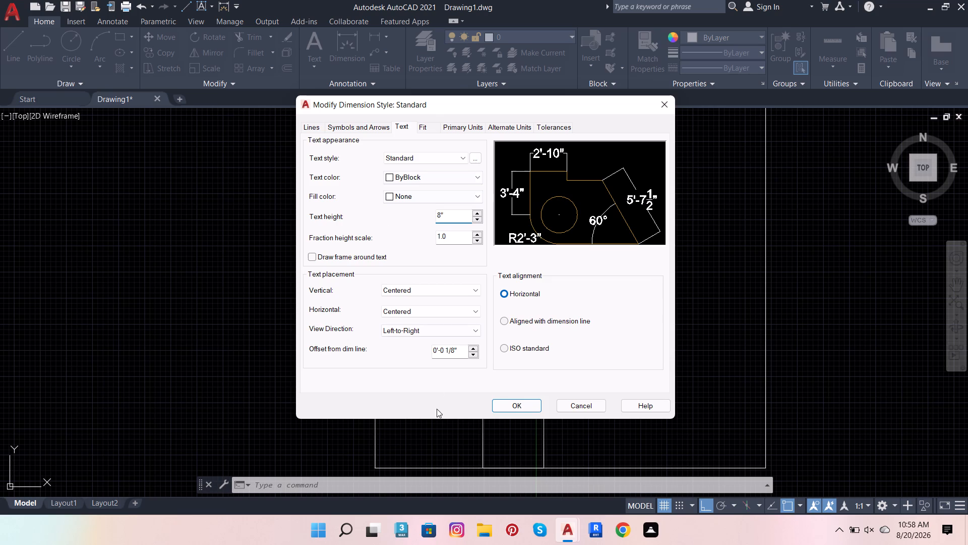
left_click(511, 404)
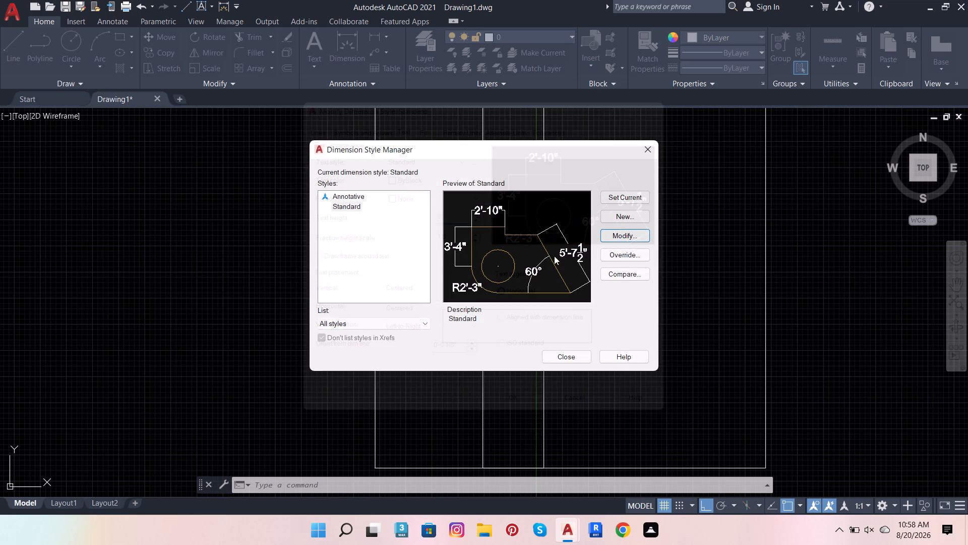
left_click(639, 196)
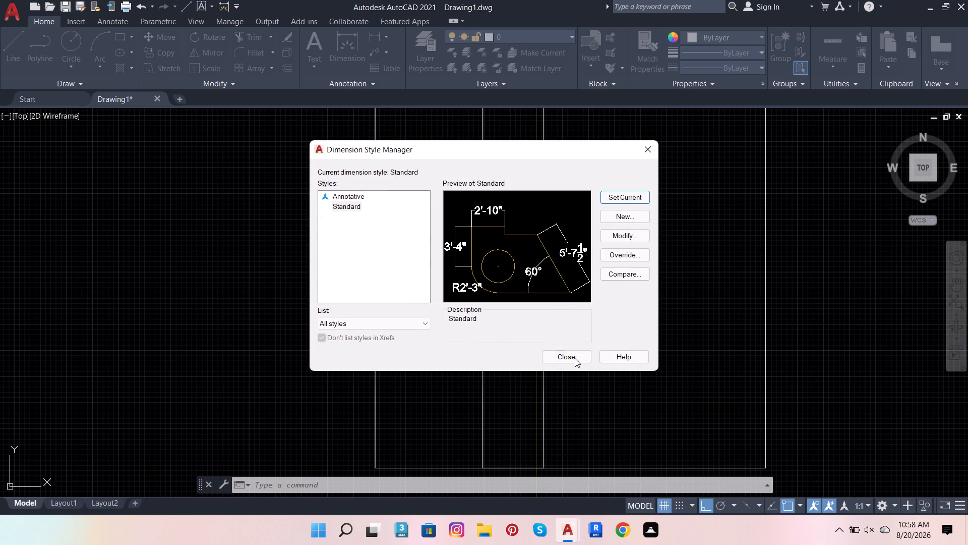
left_click(576, 360)
Trim away the outline's original top edge just below the three offset lines.
scroll(561, 381, "down", 3)
scroll(552, 376, "up", 2)
scroll(528, 322, "up", 3)
scroll(506, 363, "down", 4)
scroll(571, 276, "up", 4)
scroll(322, 370, "up", 4)
scroll(236, 288, "down", 3)
scroll(215, 214, "up", 2)
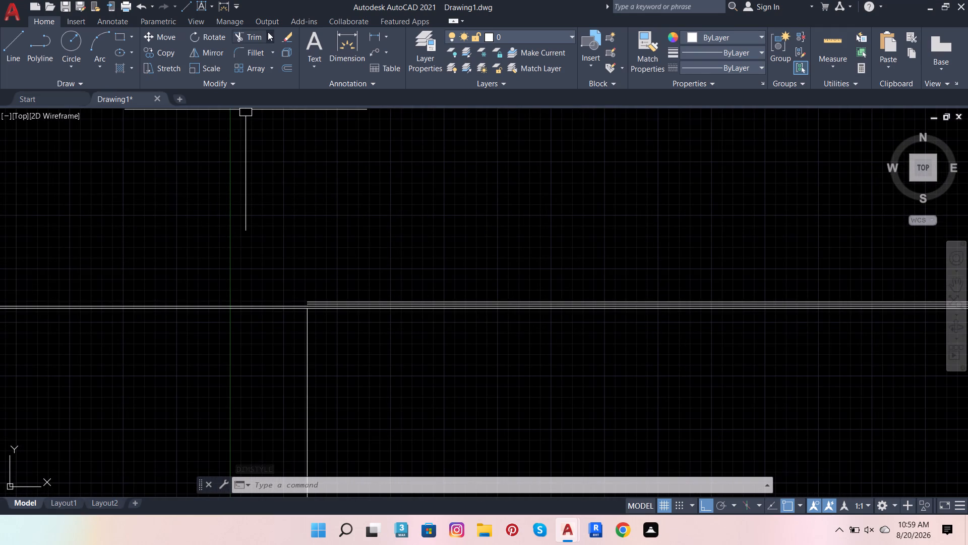
left_click(247, 39)
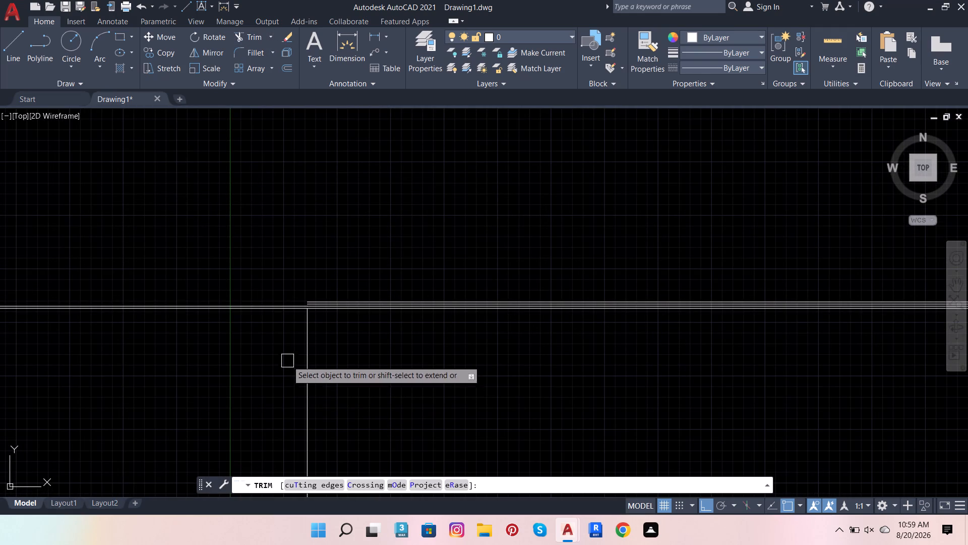
scroll(333, 315, "up", 3)
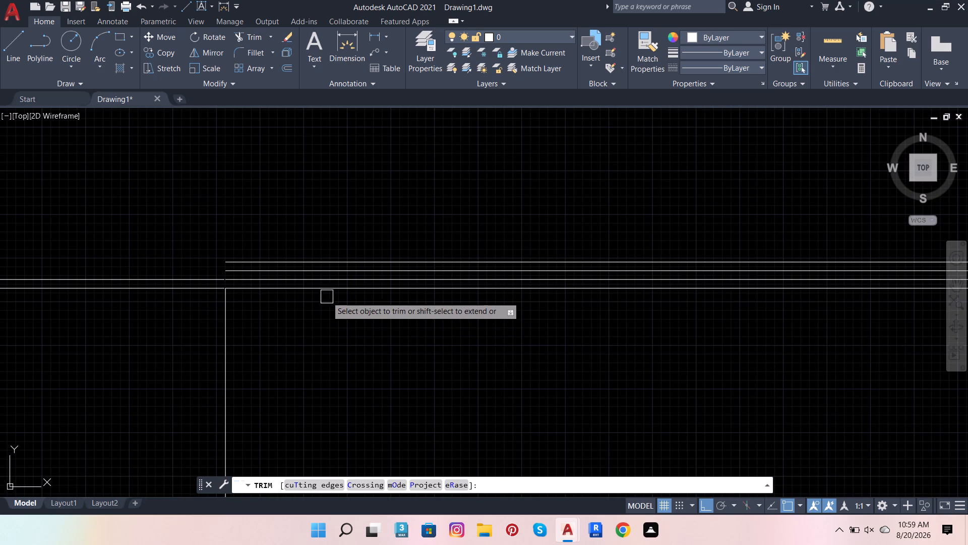
left_click(326, 293)
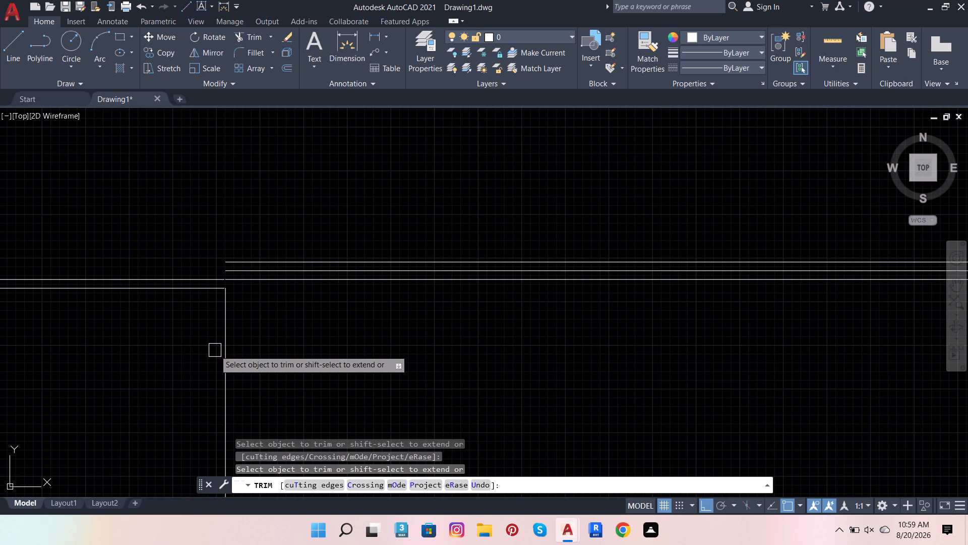
Extend the outline's left and right edges up to the lowest of the three offset lines, and end the Trim command.
left_click(227, 341, "shift")
scroll(141, 351, "down", 4, "shift")
scroll(479, 341, "down", 4, "shift")
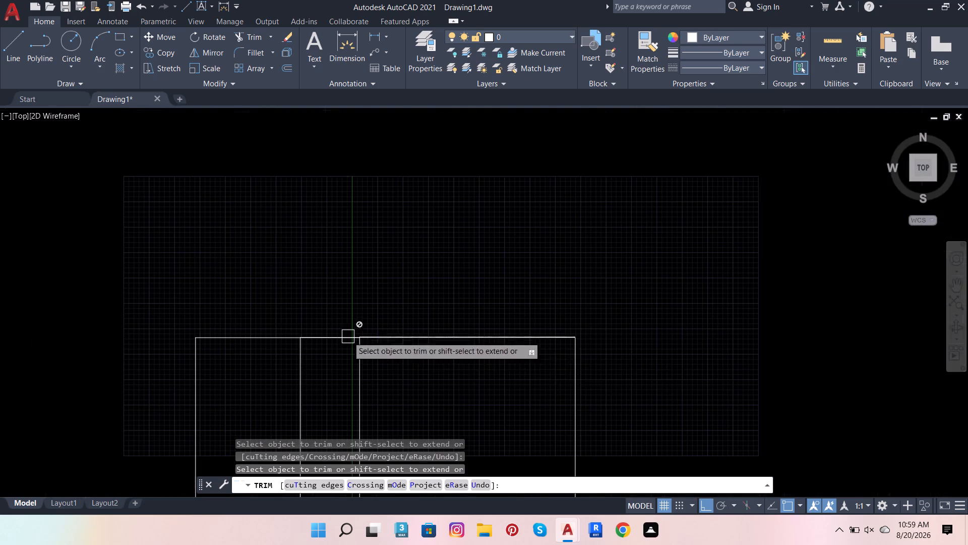
scroll(573, 356, "up", 4, "shift")
scroll(585, 309, "up", 2, "shift")
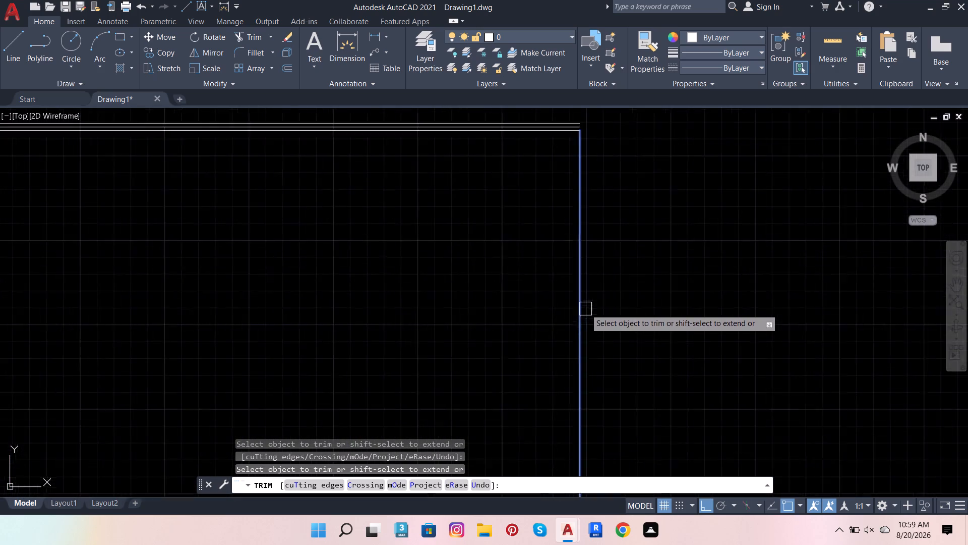
scroll(585, 309, "up", 1, "shift")
scroll(574, 341, "down", 3, "shift")
scroll(565, 316, "up", 2, "shift")
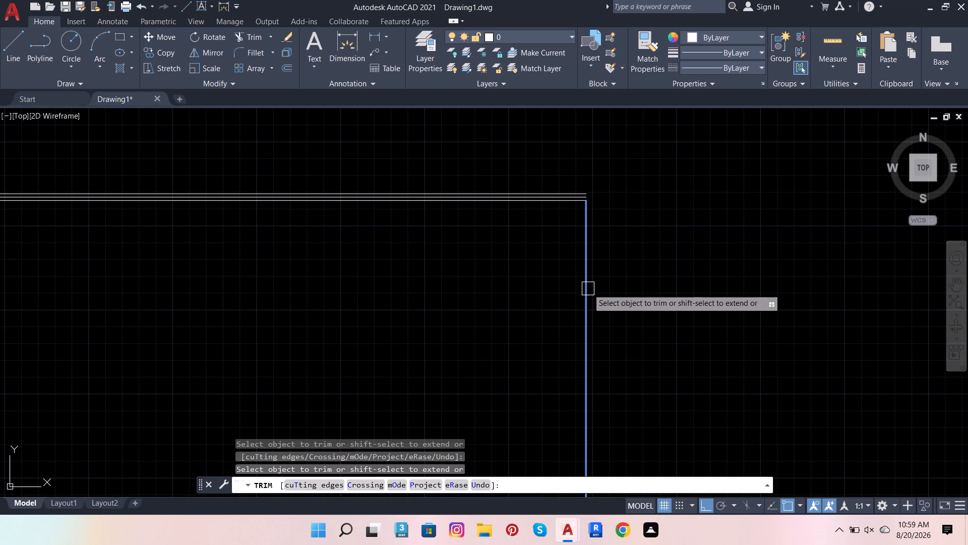
left_click(588, 288, "shift")
scroll(586, 302, "down", 1)
scroll(594, 231, "up", 2)
key("Escape")
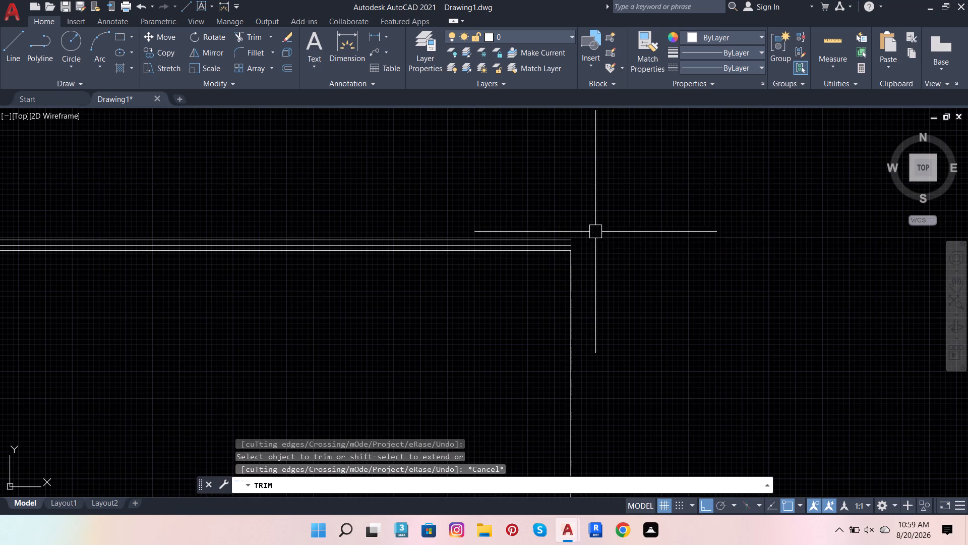
Erase the upper two of the three parallel lines along the outline's top.
scroll(721, 249, "down", 4)
scroll(748, 285, "down", 5)
scroll(616, 301, "up", 2)
scroll(738, 276, "up", 3)
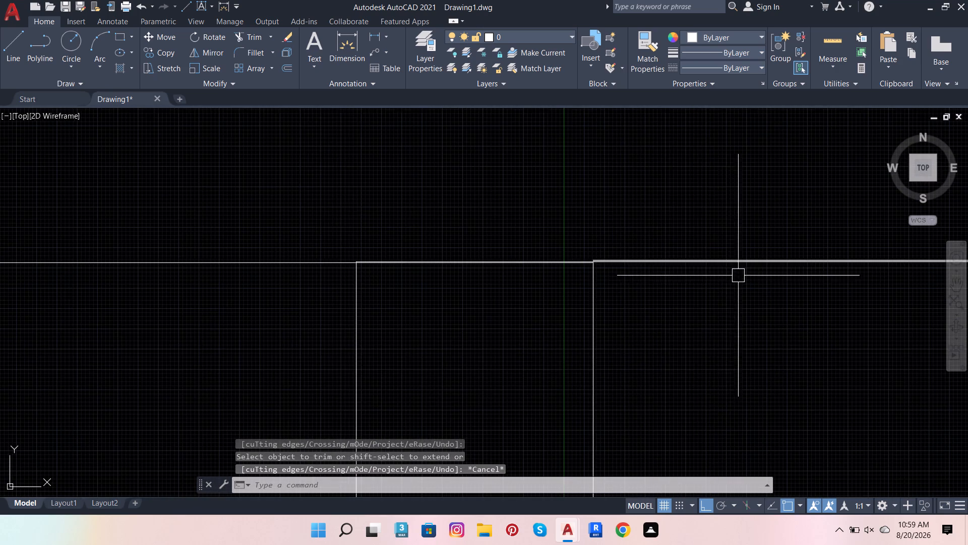
scroll(660, 252, "up", 3)
scroll(574, 275, "up", 2)
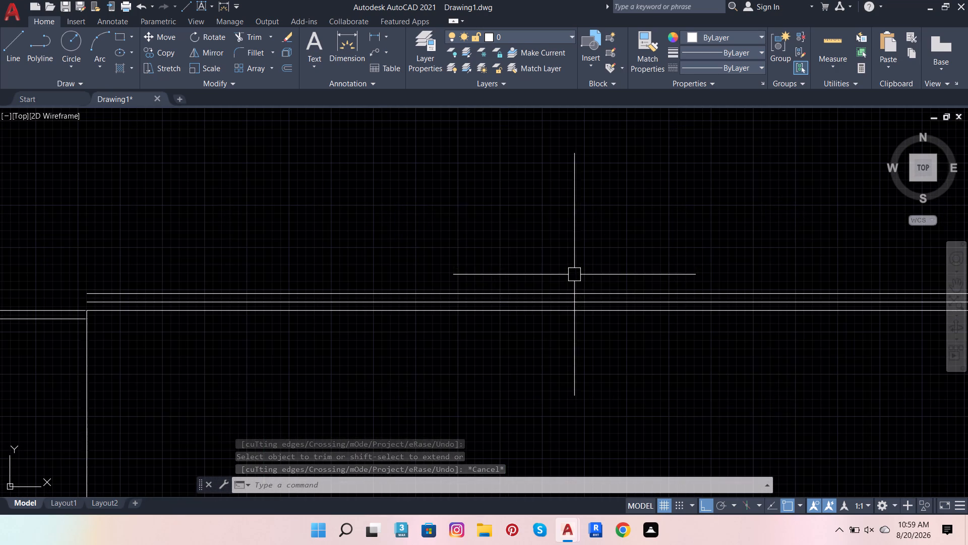
left_click(398, 301)
left_click(400, 292)
key("Delete")
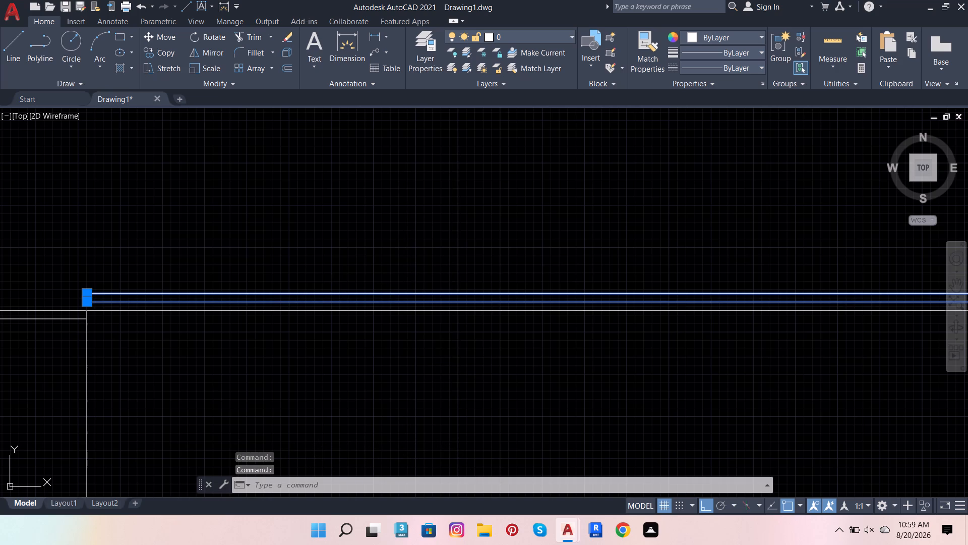
Erase the two vertical dimensions placed to the left of the outline.
scroll(459, 309, "down", 6)
scroll(472, 270, "down", 3)
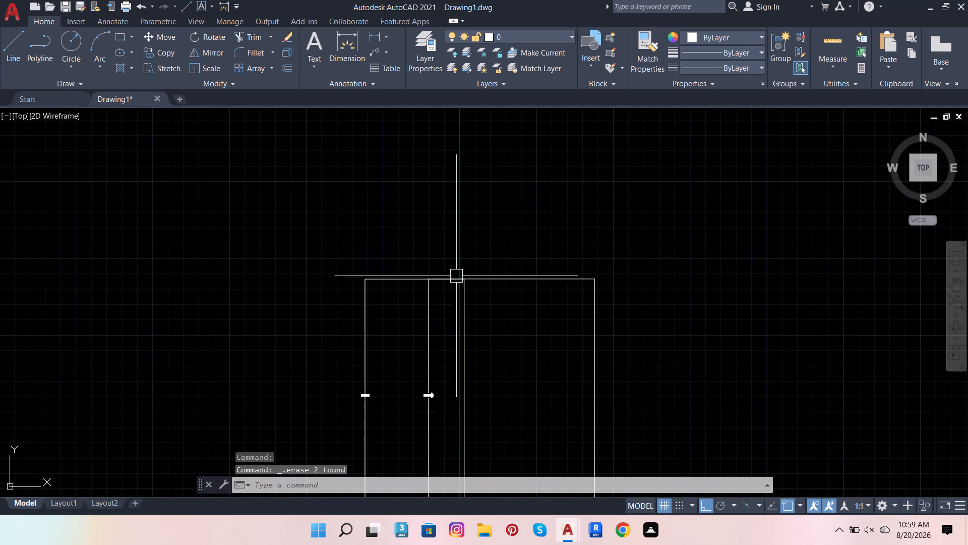
scroll(437, 283, "up", 2)
left_click(406, 300)
left_click(370, 276)
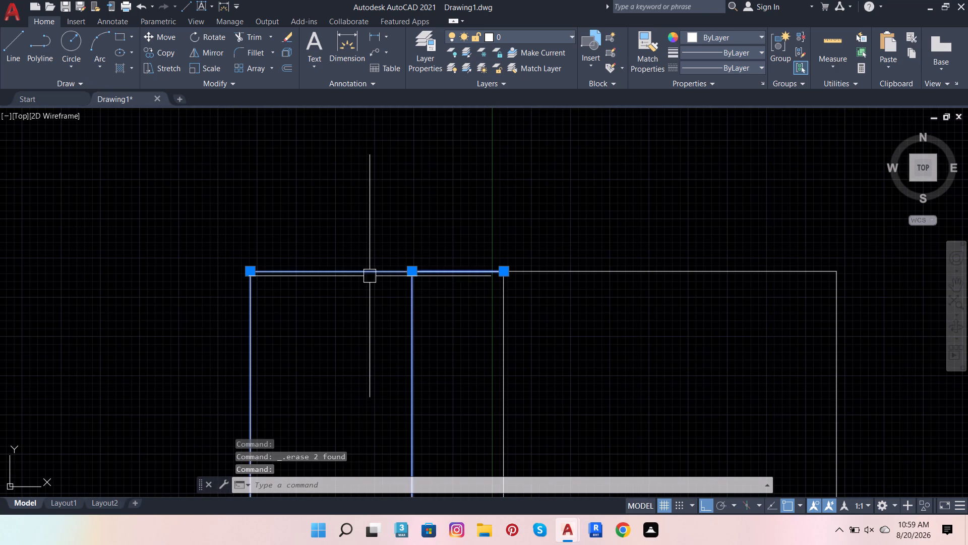
key("Delete")
key("Delete")
scroll(503, 272, "down", 3)
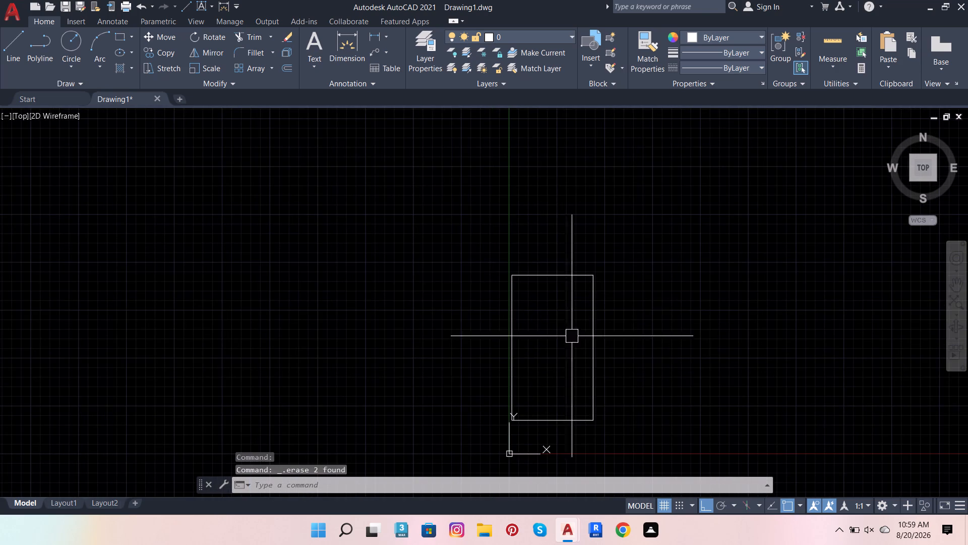
Offset the outline's right and top edges outward by 4.5".
scroll(581, 321, "down", 3)
scroll(575, 340, "up", 2)
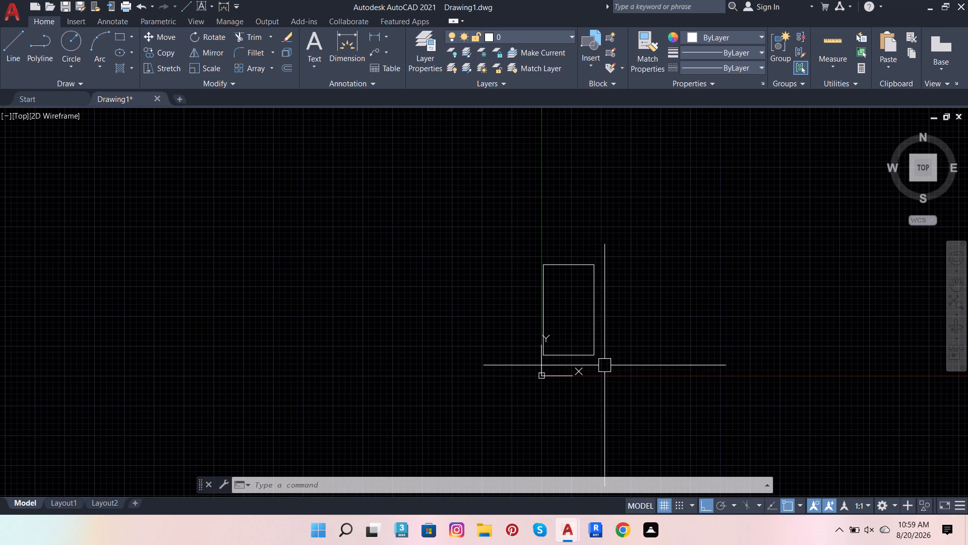
scroll(594, 287, "up", 3)
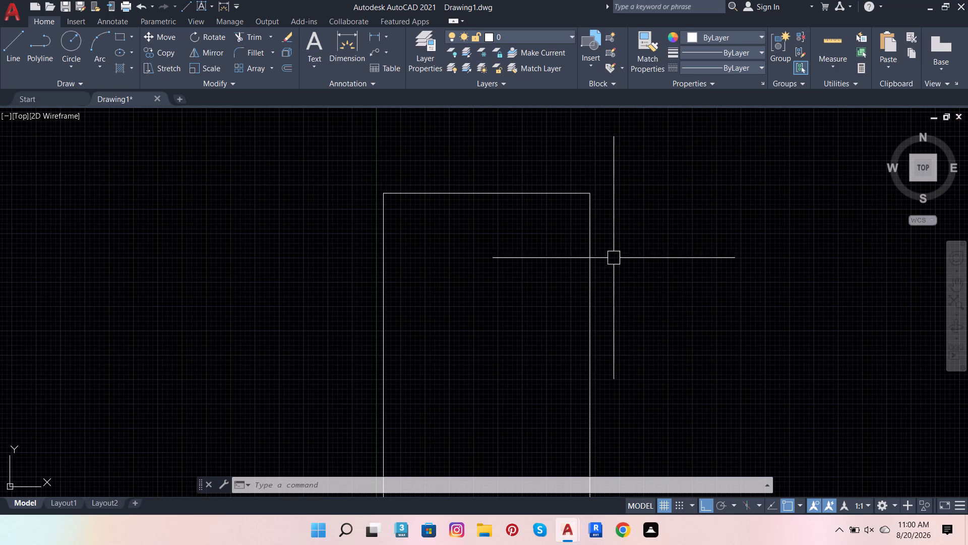
left_click(594, 244)
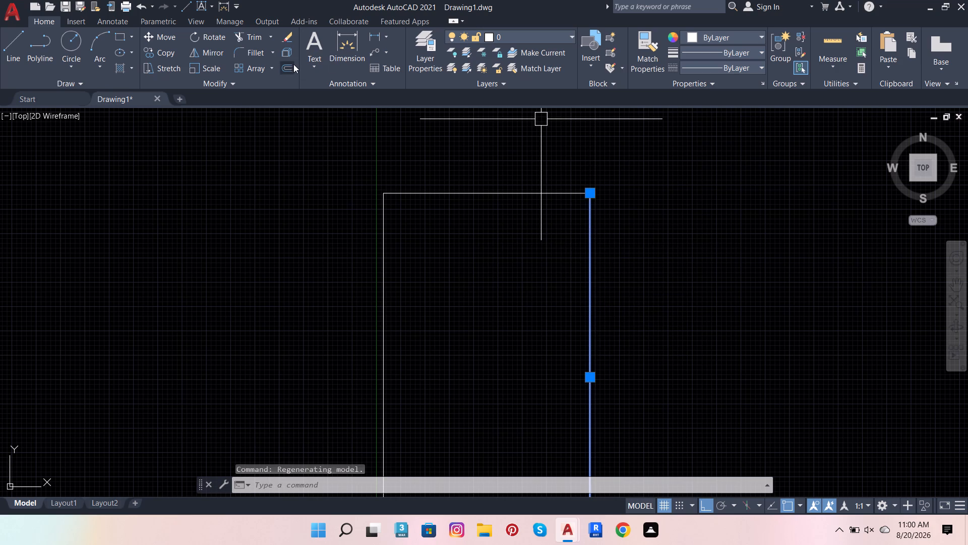
left_click(286, 66)
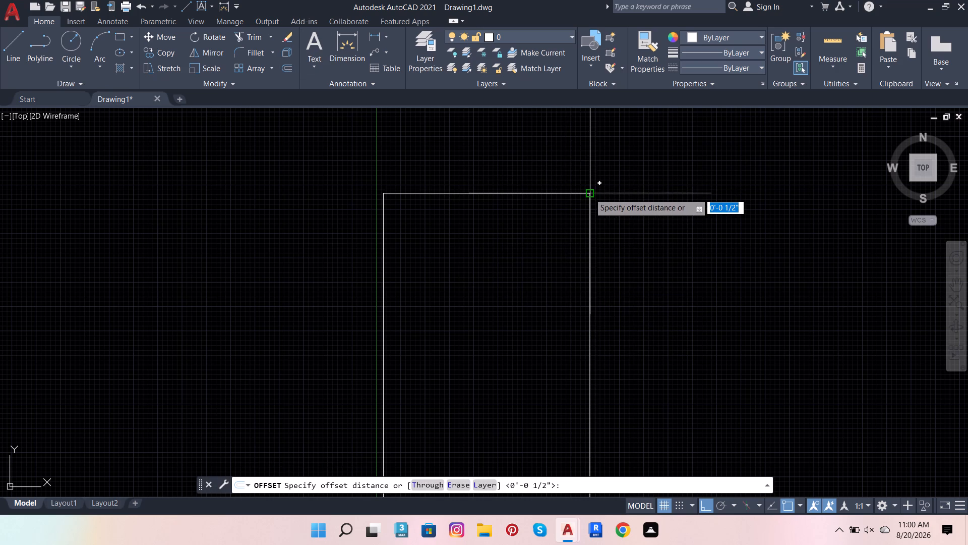
left_click(589, 193)
type("4.5")
key("Return")
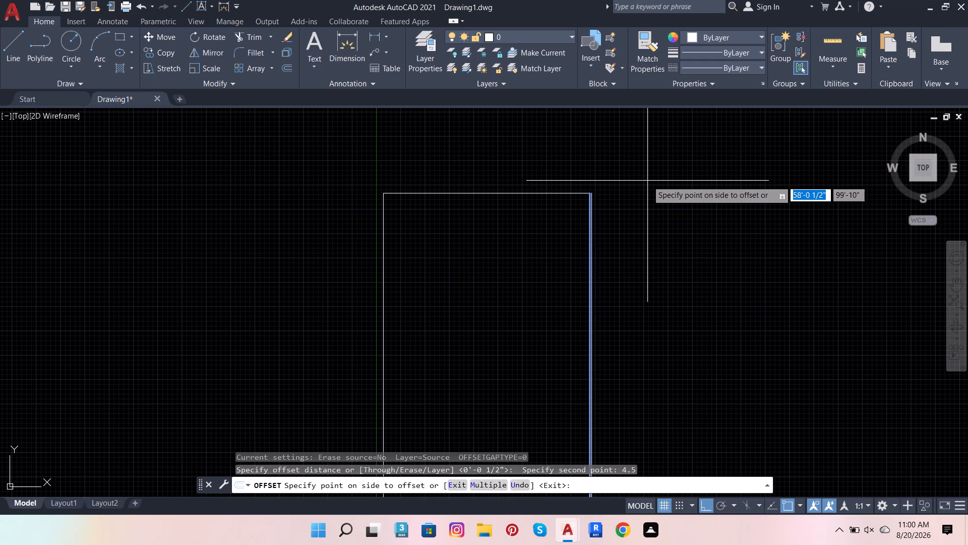
left_click(647, 181)
scroll(583, 193, "up", 3)
left_click(572, 192)
left_click(572, 156)
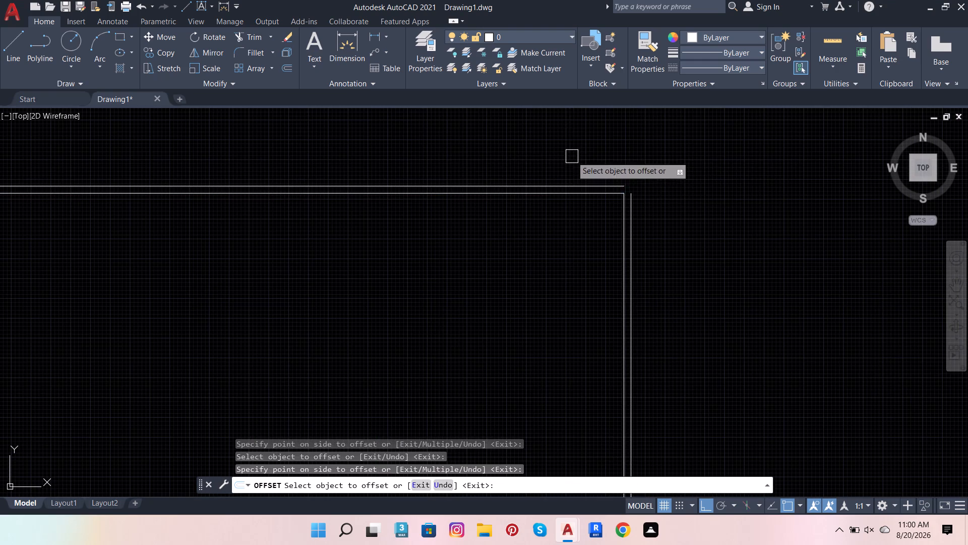
Offset the outline's left and bottom edges outward by the same 4.5" distance.
scroll(675, 181, "down", 4)
scroll(572, 203, "up", 3)
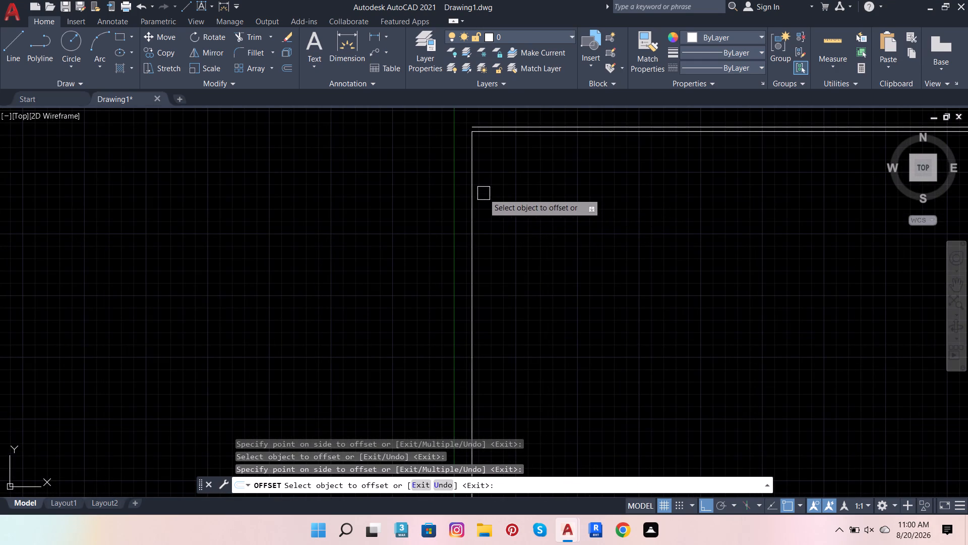
left_click_drag(475, 190, 423, 198)
left_click(358, 200)
scroll(380, 191, "down", 5)
scroll(416, 290, "up", 3)
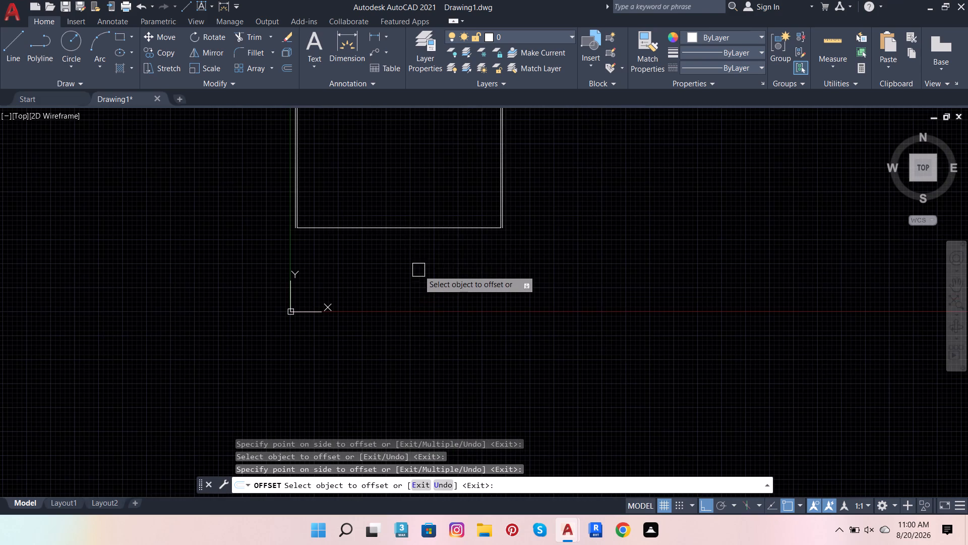
left_click_drag(413, 227, 409, 237)
left_click(404, 251)
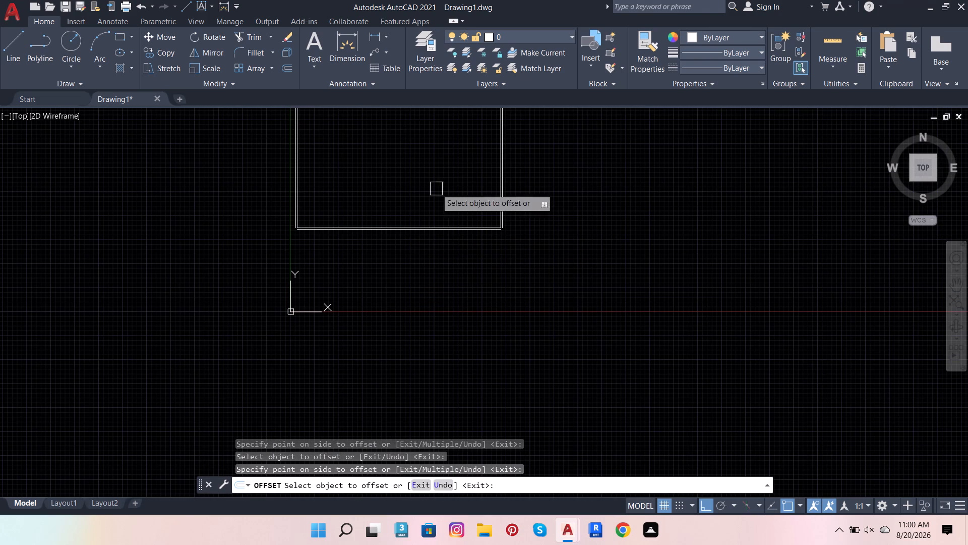
Use Fillet in Multiple mode to join the outer offset lines at the bottom-right and top-right corners of the outline.
left_click(252, 56)
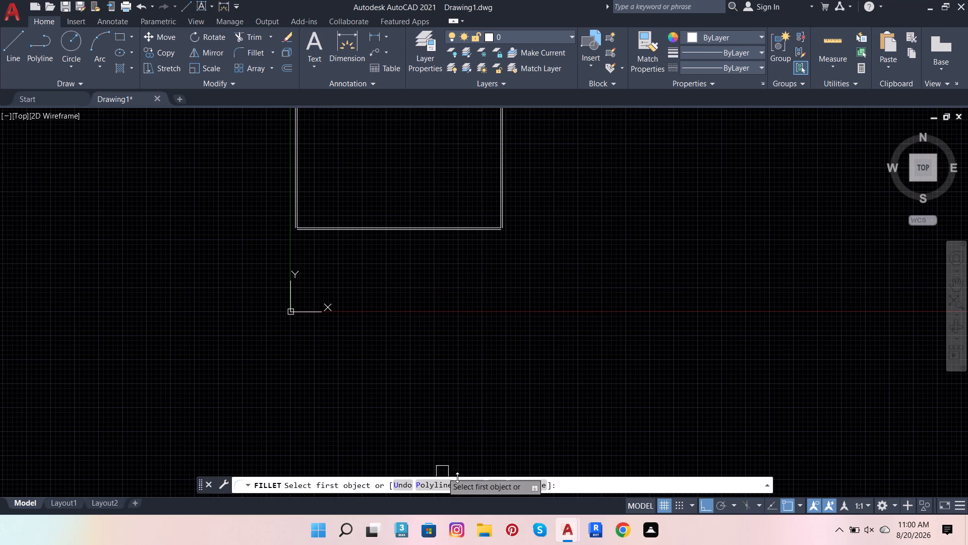
left_click(516, 484)
scroll(471, 124, "up", 3)
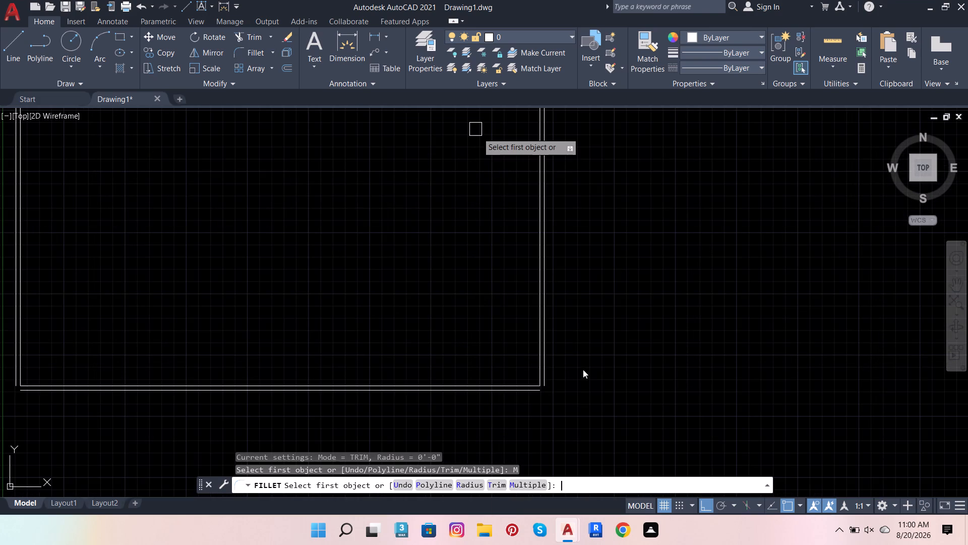
scroll(559, 365, "up", 3)
scroll(603, 242, "down", 3)
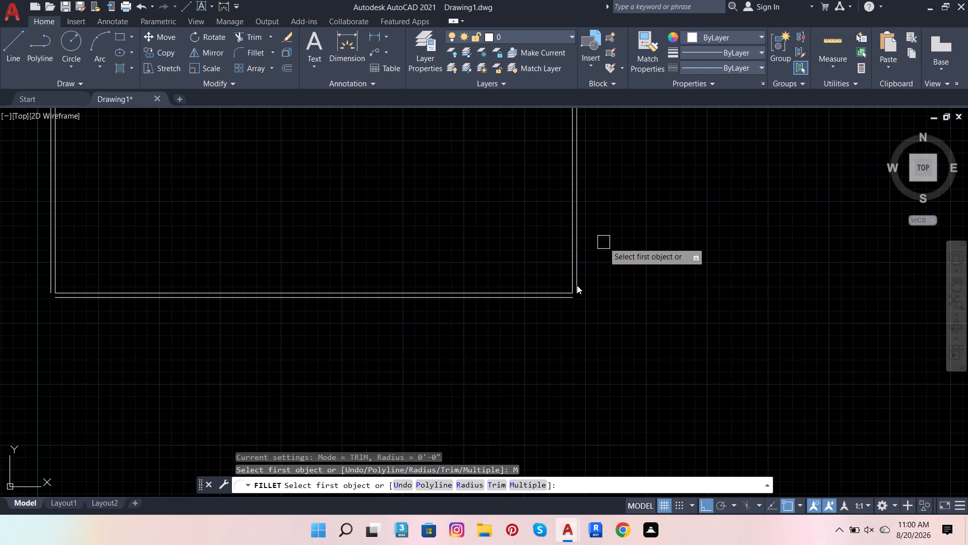
left_click(577, 285)
scroll(562, 304, "up", 2)
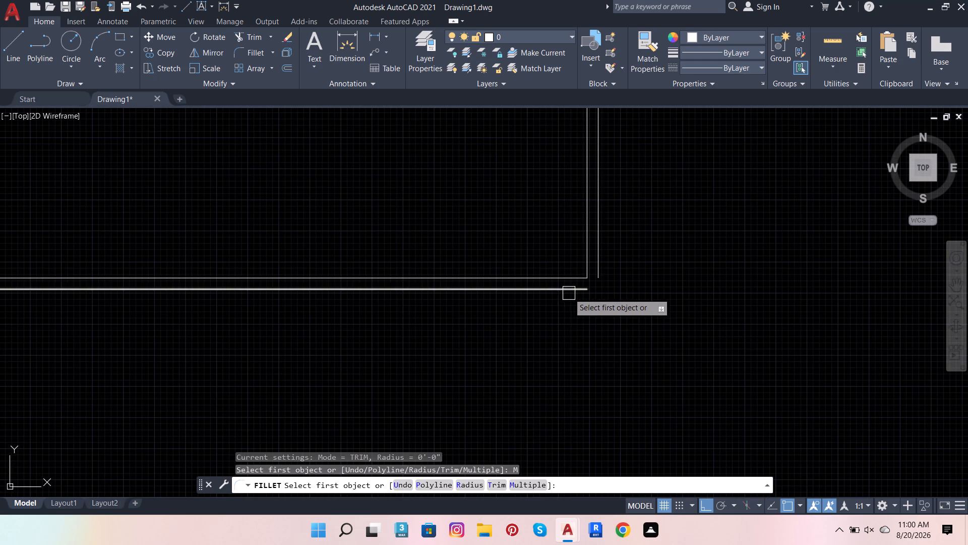
left_click(569, 293)
left_click(599, 271)
scroll(591, 341, "down", 5)
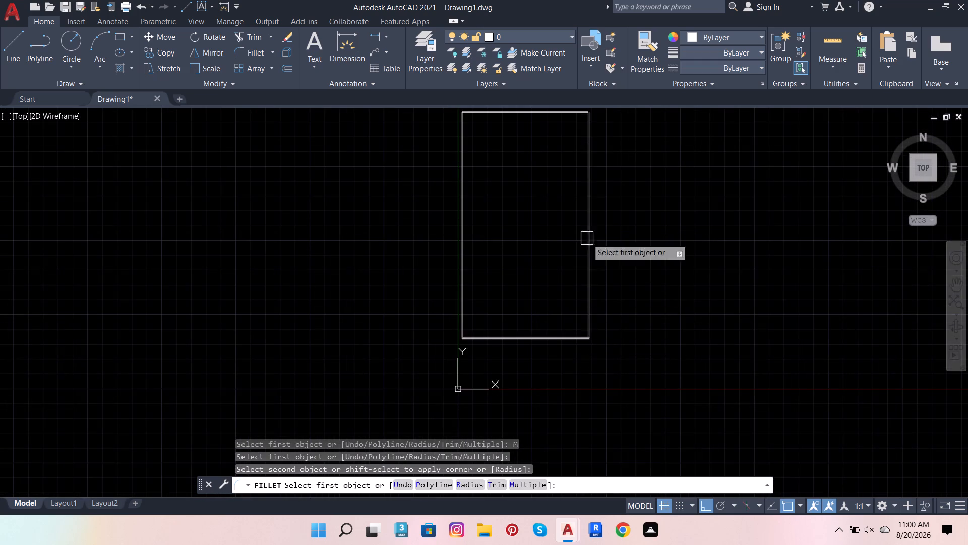
scroll(602, 274, "down", 2)
scroll(593, 200, "up", 5)
scroll(601, 272, "up", 3)
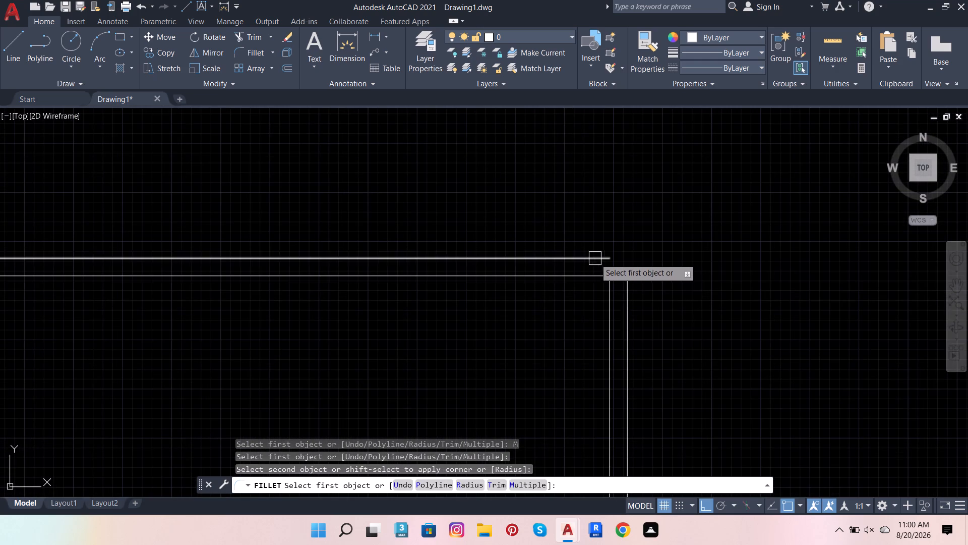
left_click(594, 256)
left_click_drag(625, 286, 630, 286)
Fillet the outer offset lines together at the outline's top-left and bottom-left corners, and end the Fillet command.
scroll(699, 282, "down", 6)
scroll(552, 291, "up", 2)
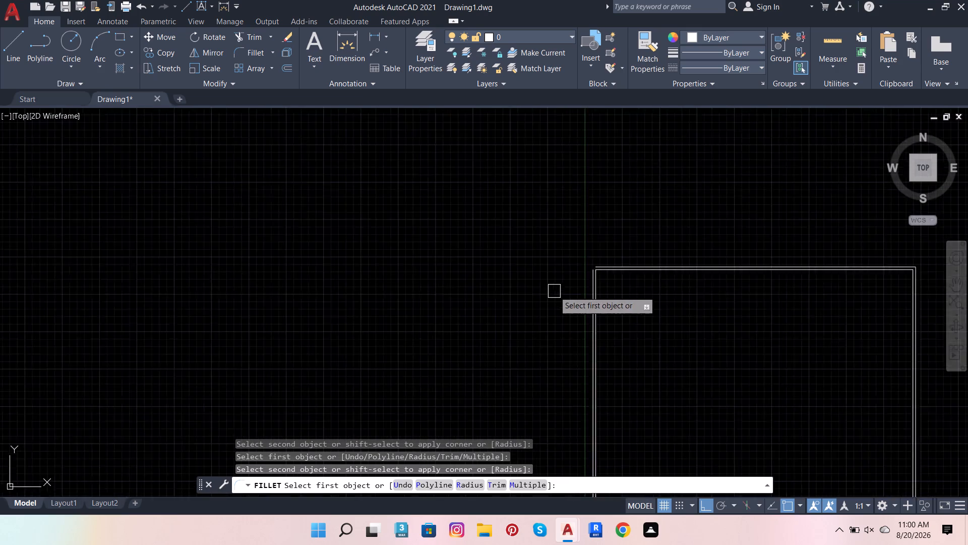
scroll(554, 291, "up", 4)
scroll(597, 280, "down", 2)
left_click(687, 218)
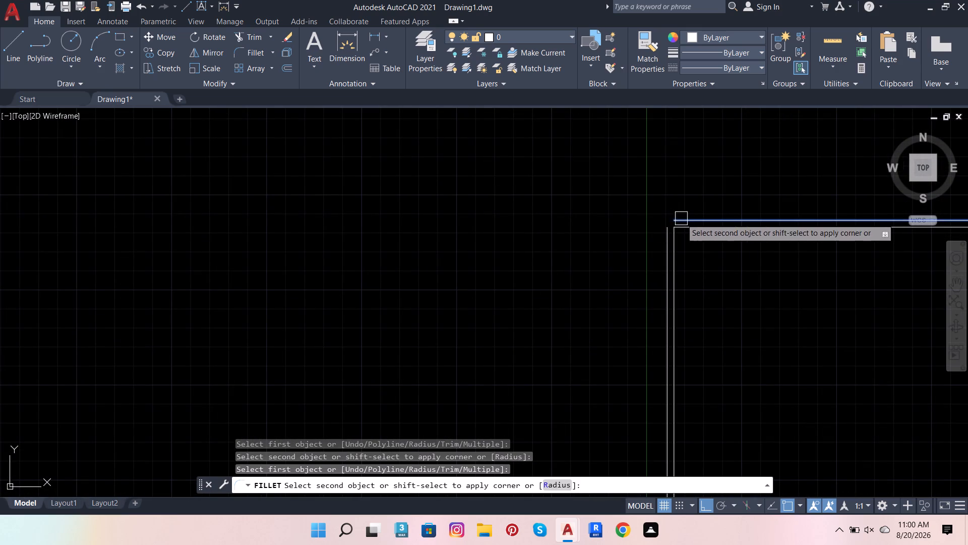
left_click(662, 241)
scroll(640, 202, "down", 5)
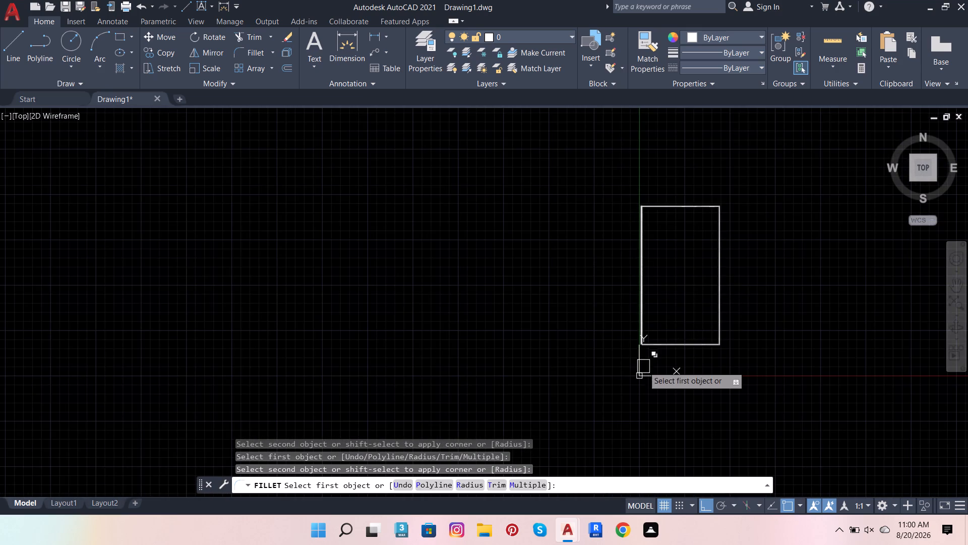
scroll(644, 357, "up", 5)
scroll(605, 309, "up", 2)
left_click(604, 308)
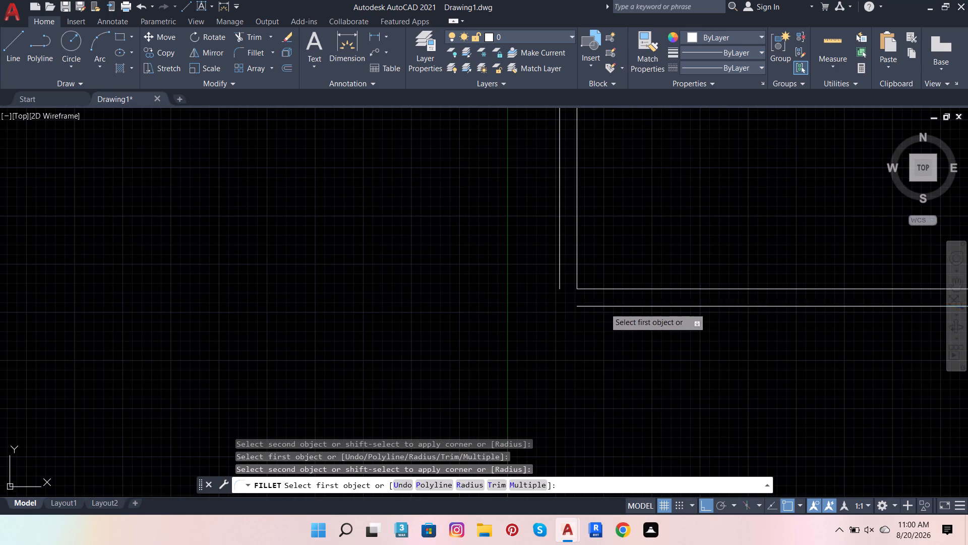
left_click(560, 265)
scroll(411, 326, "down", 6)
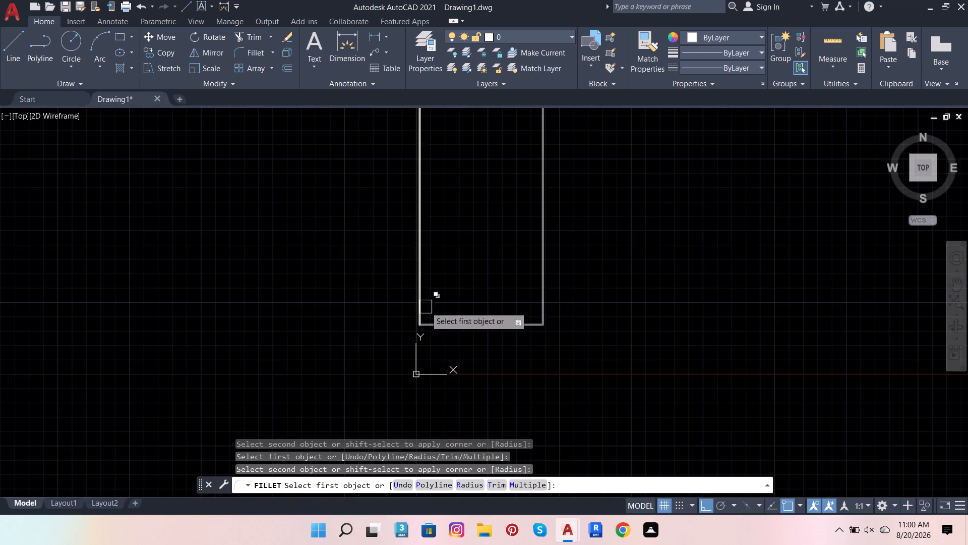
scroll(443, 382, "down", 1)
key("Escape")
Offset the top wall's inner line 10'7" downward into the plan.
scroll(439, 211, "up", 4)
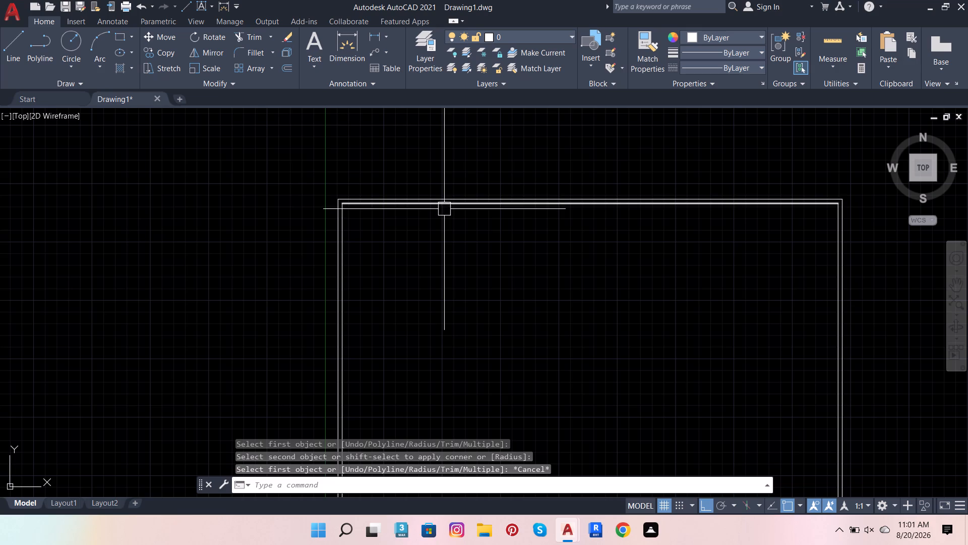
left_click(445, 208)
left_click(284, 68)
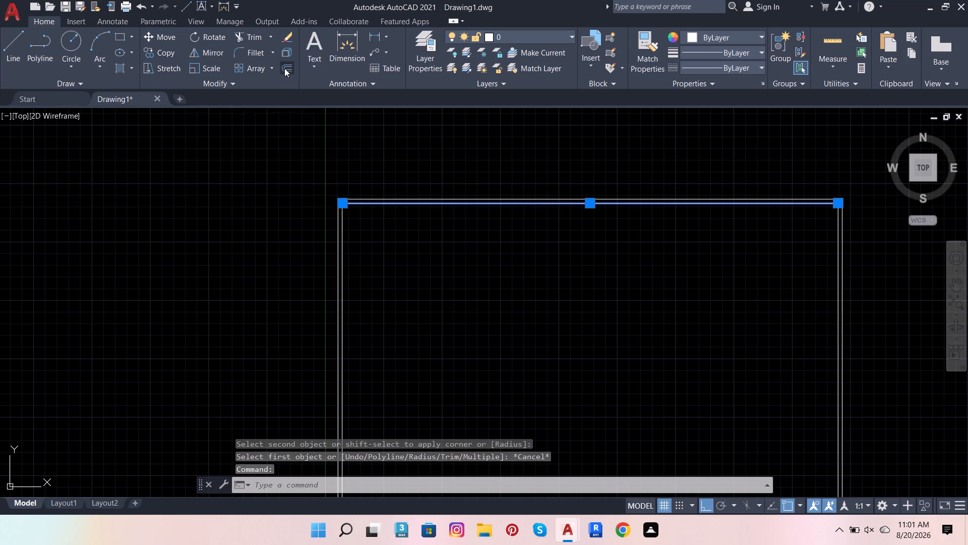
left_click(343, 208)
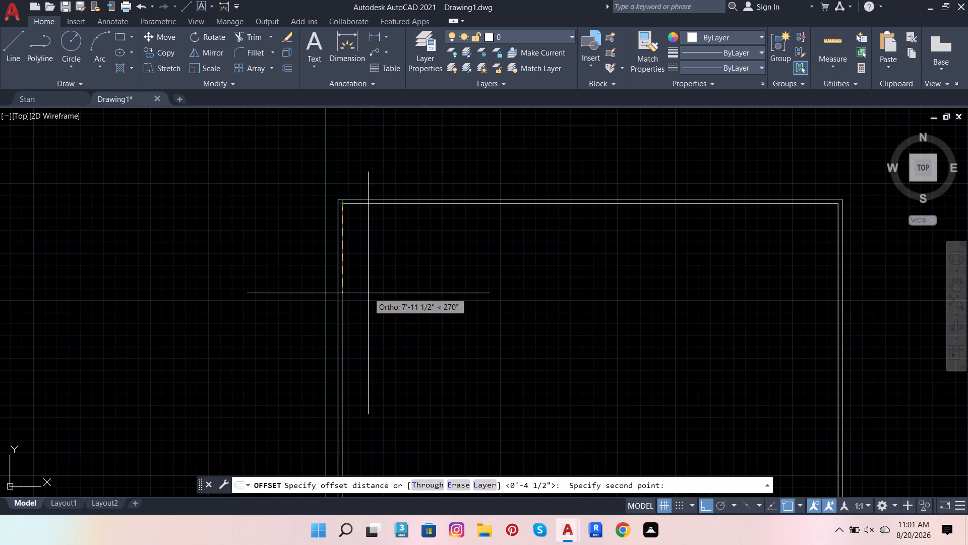
type("10")
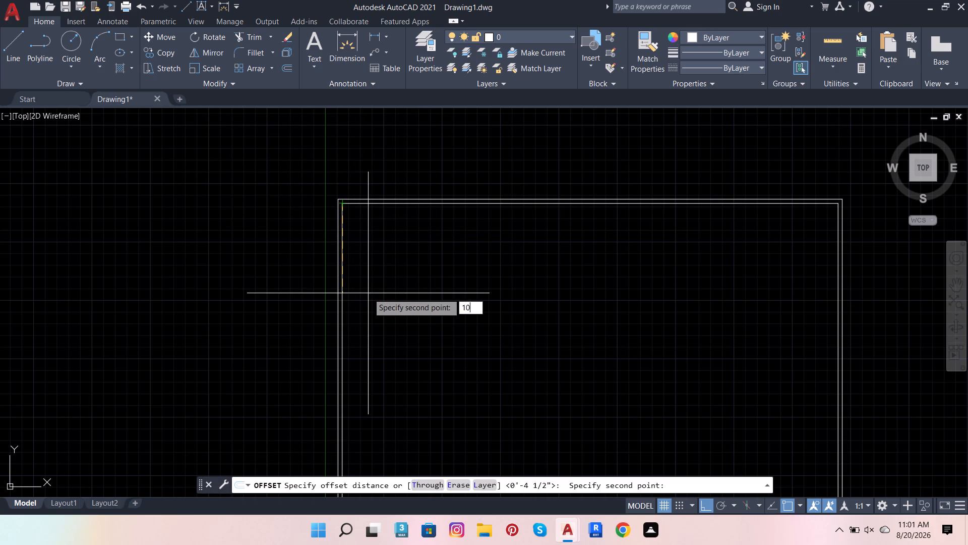
key("apostrophe")
key("7")
key("Return")
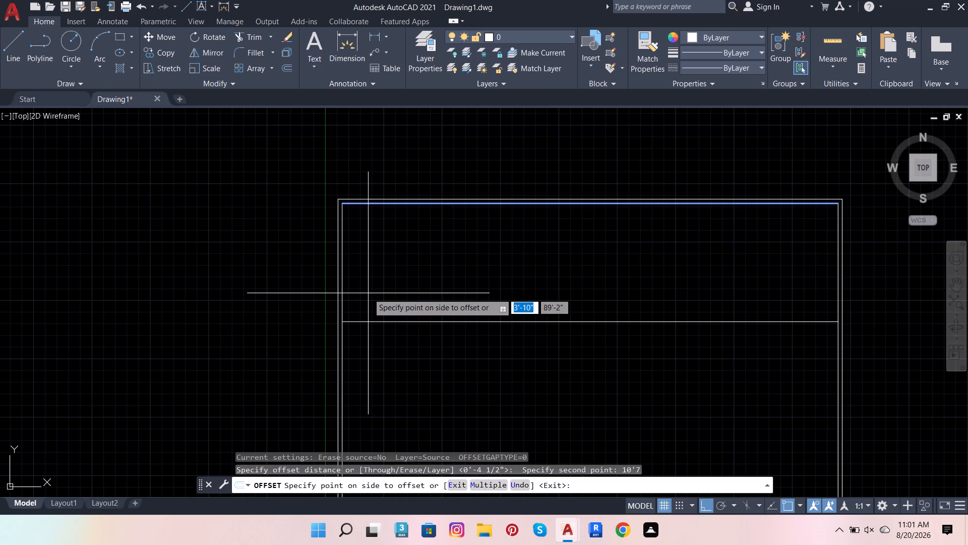
left_click(368, 293)
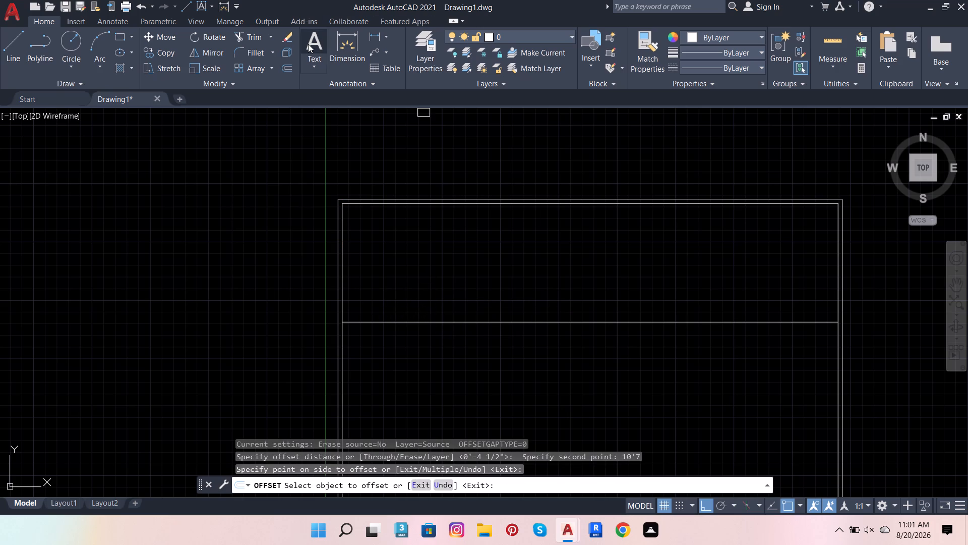
Offset the new horizontal interior line 9" downward to form a double-line wall.
left_click(292, 63)
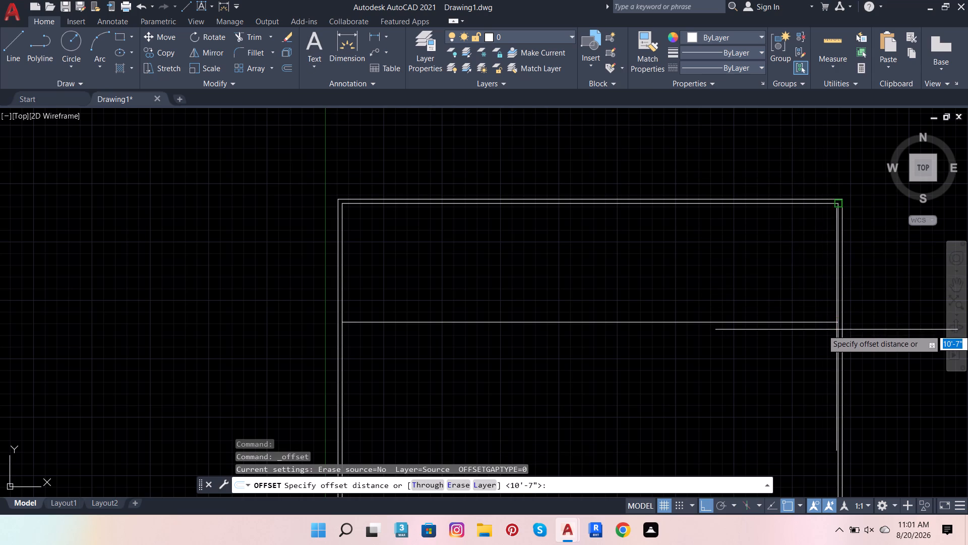
left_click(840, 323)
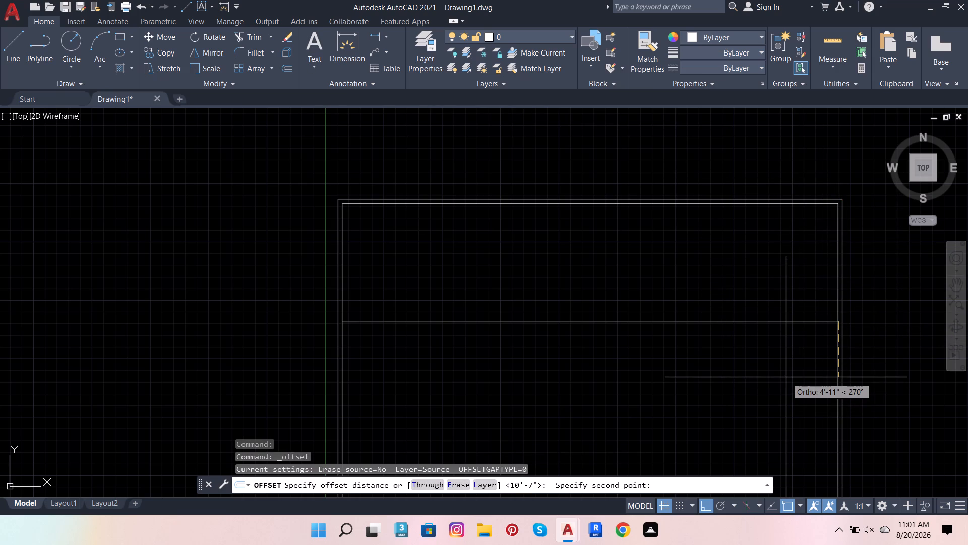
key("9")
key("Return")
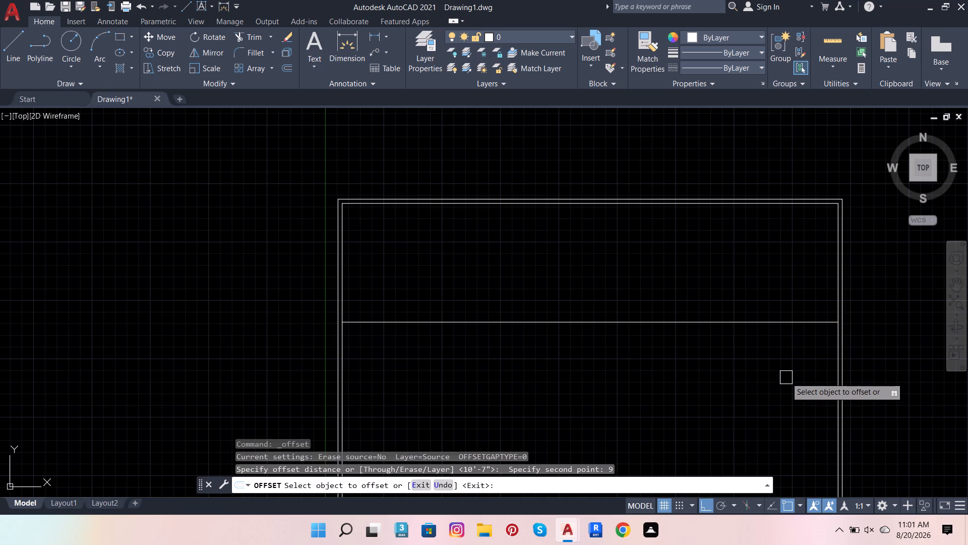
left_click_drag(796, 322, 790, 353)
left_click(781, 377)
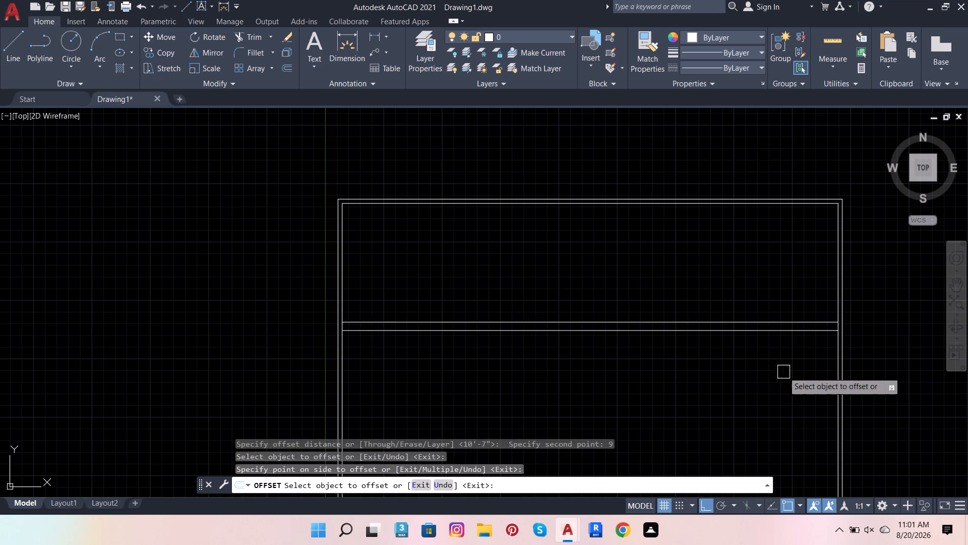
Offset the lower line of the upper interior wall 13' downward.
scroll(805, 334, "down", 3)
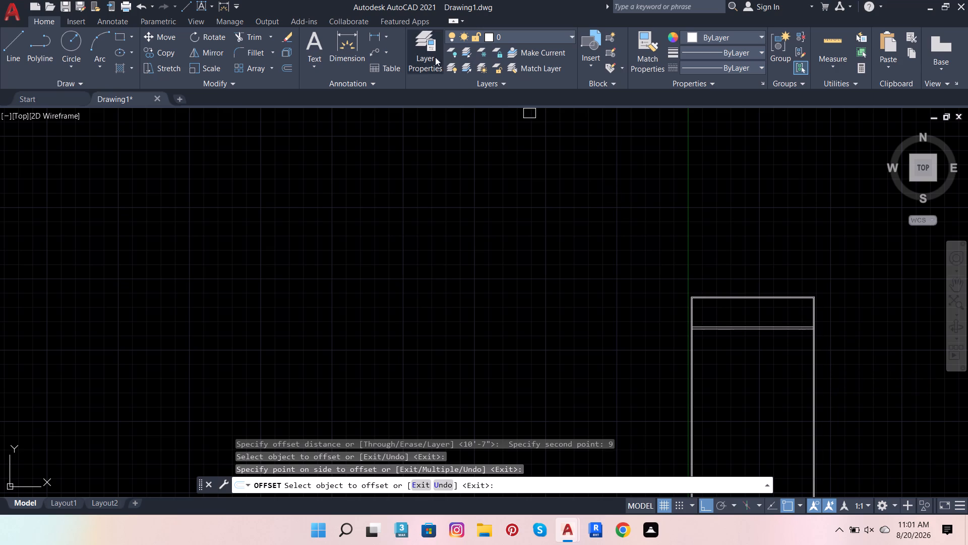
left_click(287, 68)
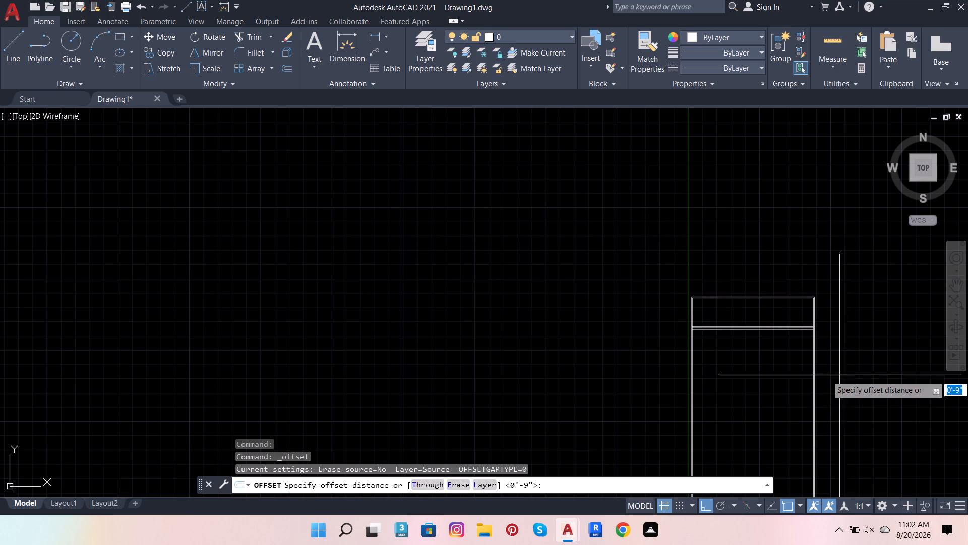
scroll(830, 364, "up", 4)
left_click(718, 147)
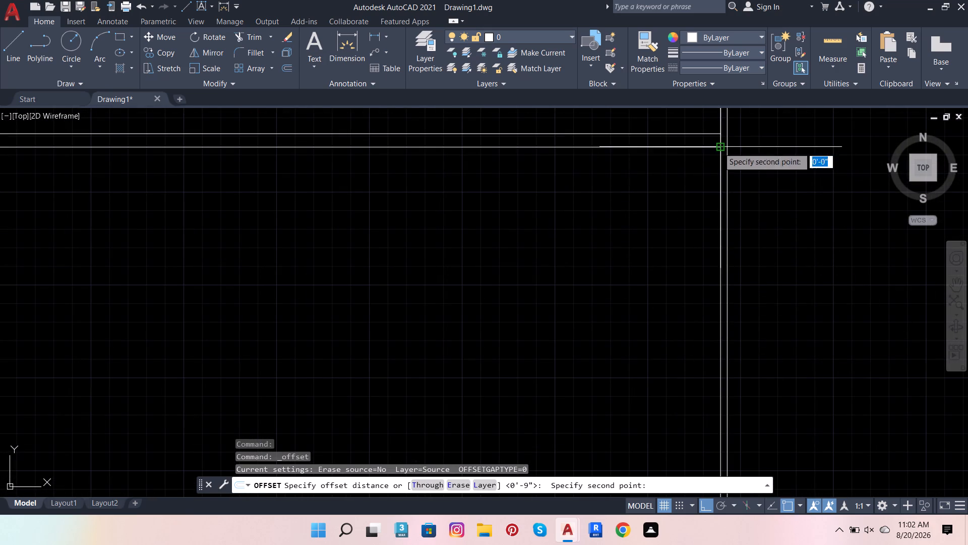
type("11")
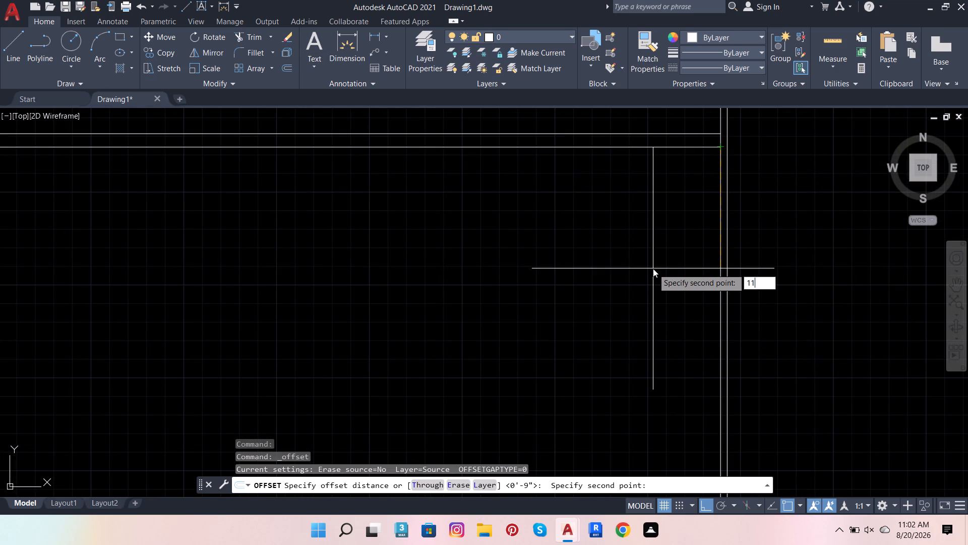
key("BackSpace")
key("3")
key("apostrophe")
key("Return")
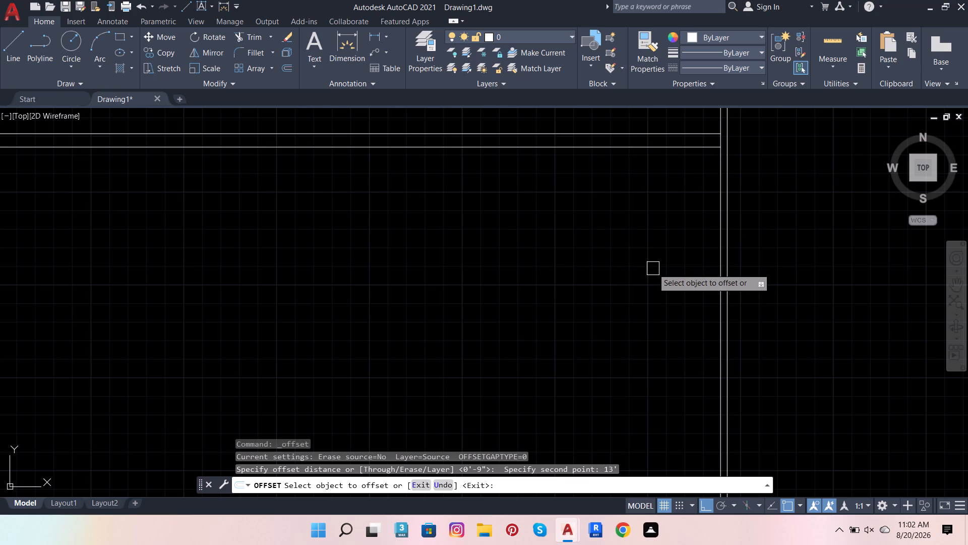
left_click(690, 149)
left_click(599, 285)
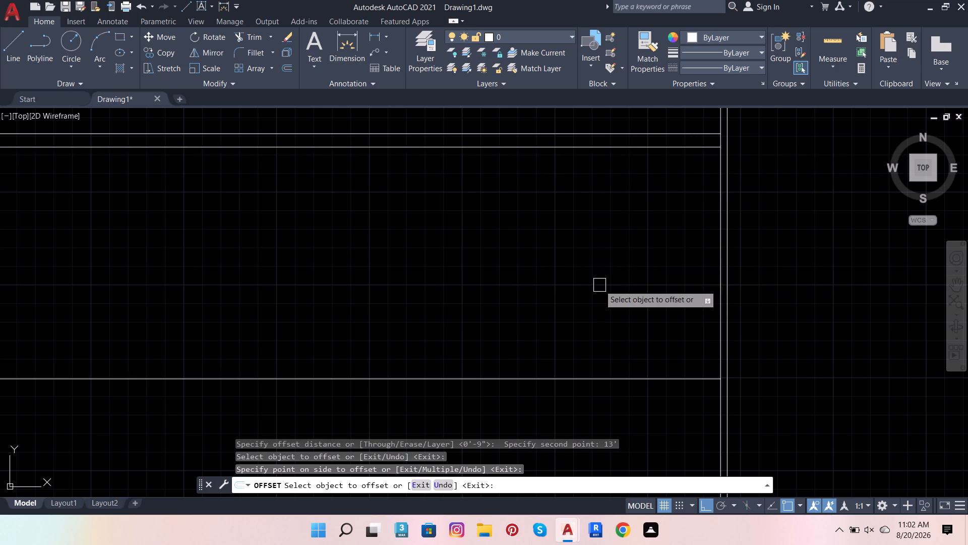
Offset the lowest horizontal interior line 4.5" downward to give the second interior wall its thickness.
scroll(617, 284, "down", 4)
scroll(614, 307, "up", 4)
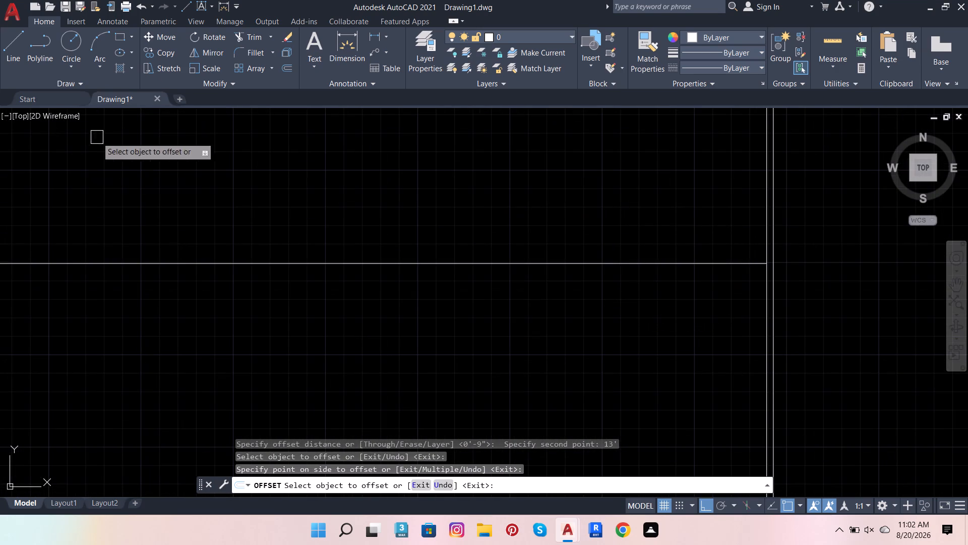
left_click(280, 61)
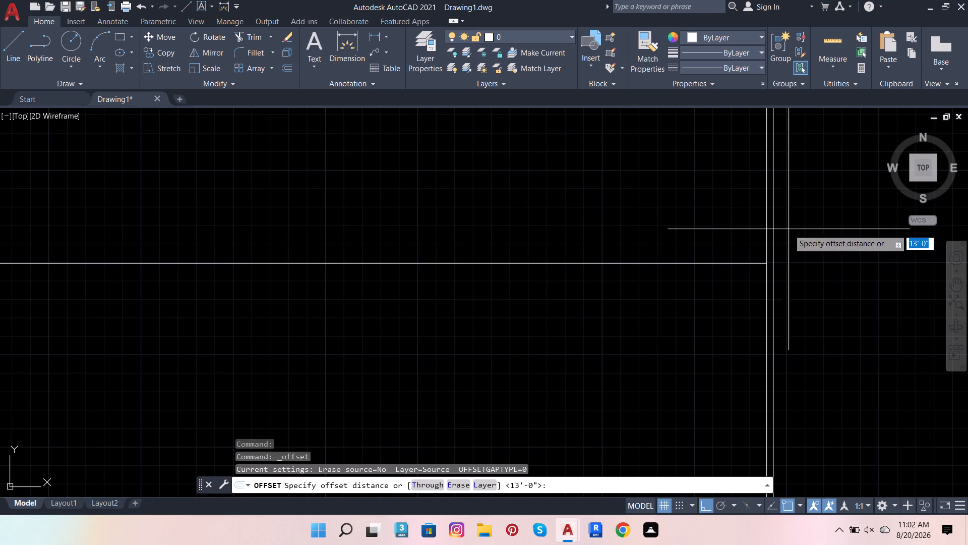
left_click(766, 263)
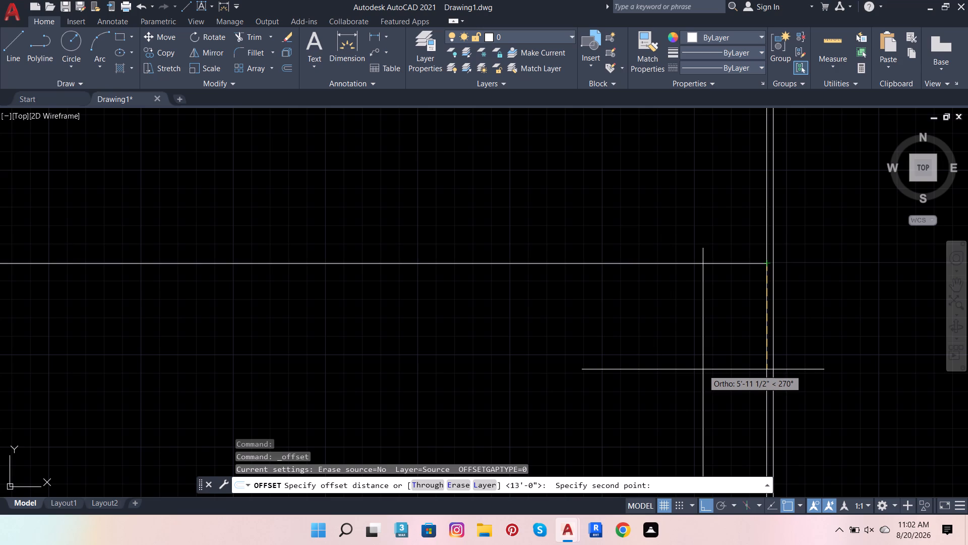
type("4.5")
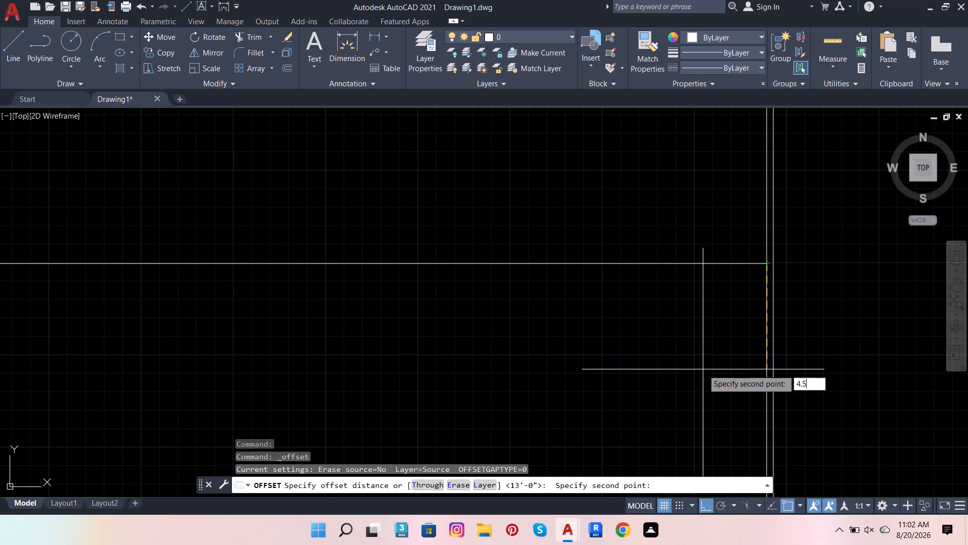
key("Return")
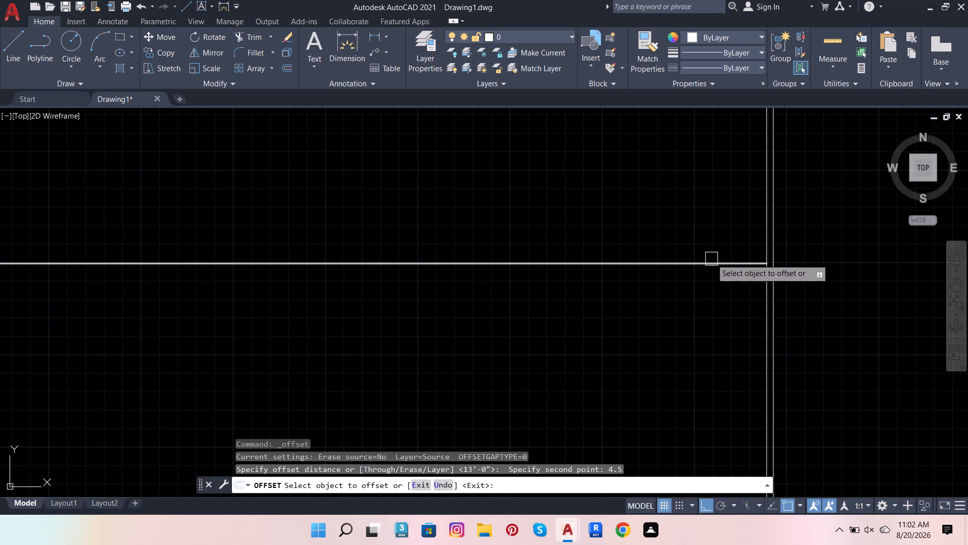
left_click_drag(712, 258, 711, 271)
left_click(700, 329)
Offset the upper interior wall's top line 4.5" downward, between its two 9"-spaced lines, and end the Offset command.
scroll(707, 335, "down", 4)
scroll(696, 288, "up", 5)
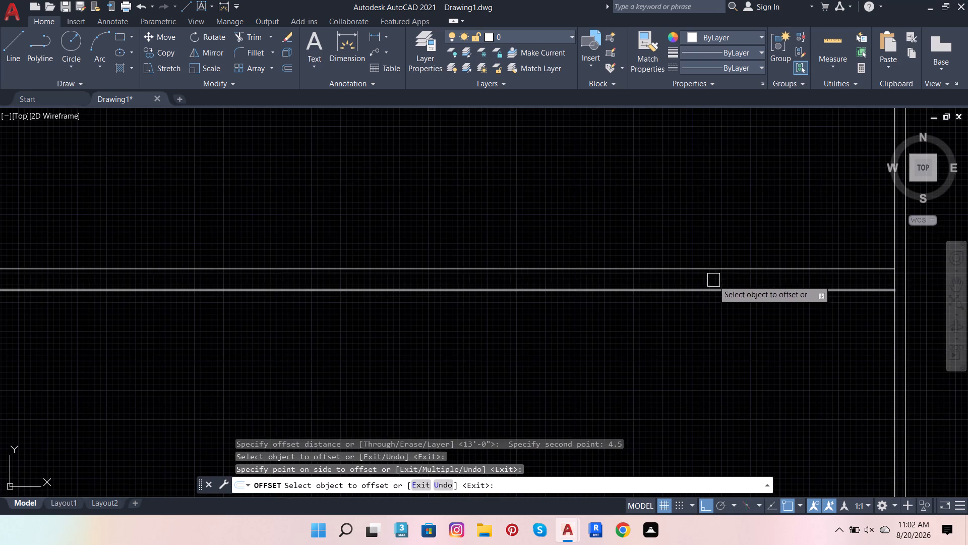
left_click(728, 273)
left_click(732, 338)
scroll(725, 331, "down", 5)
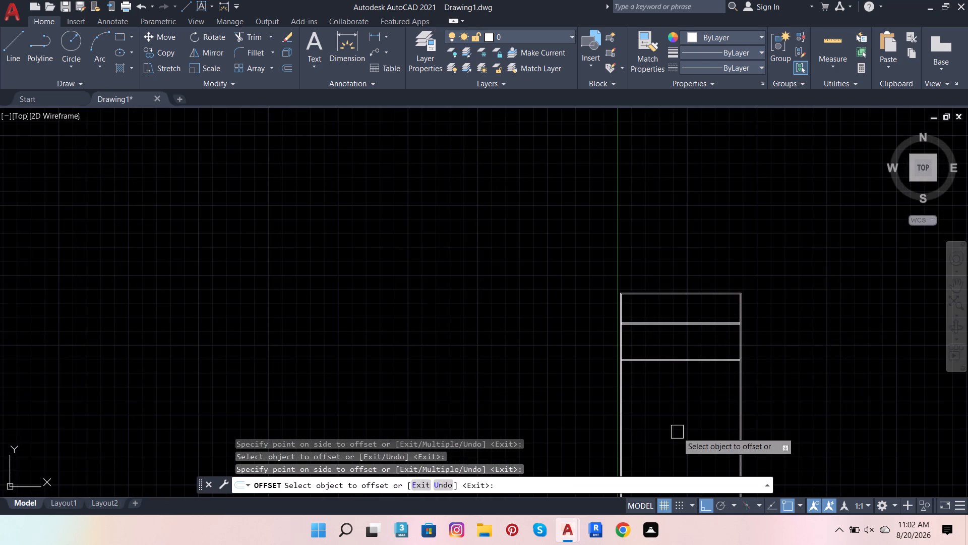
scroll(677, 430, "up", 4)
scroll(674, 414, "down", 3)
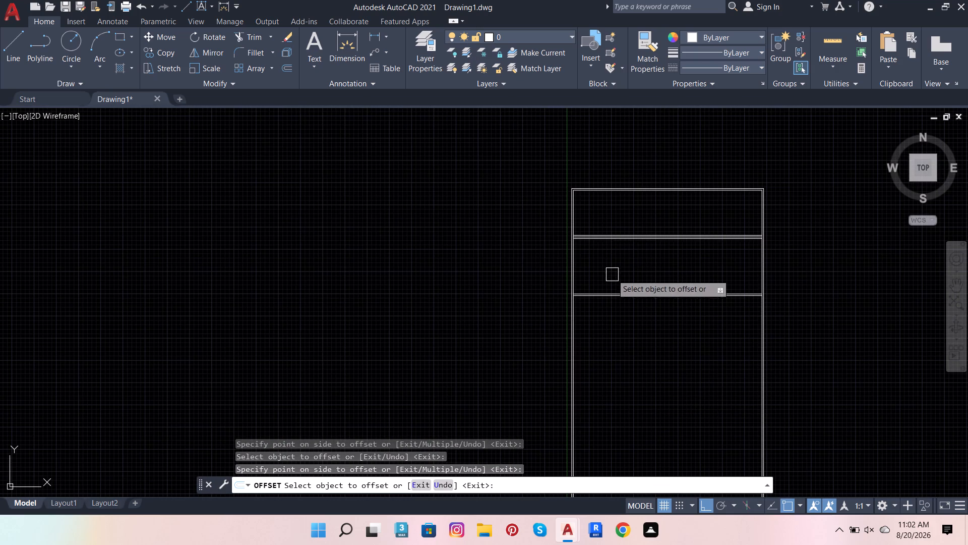
scroll(639, 157, "up", 2)
key("Escape")
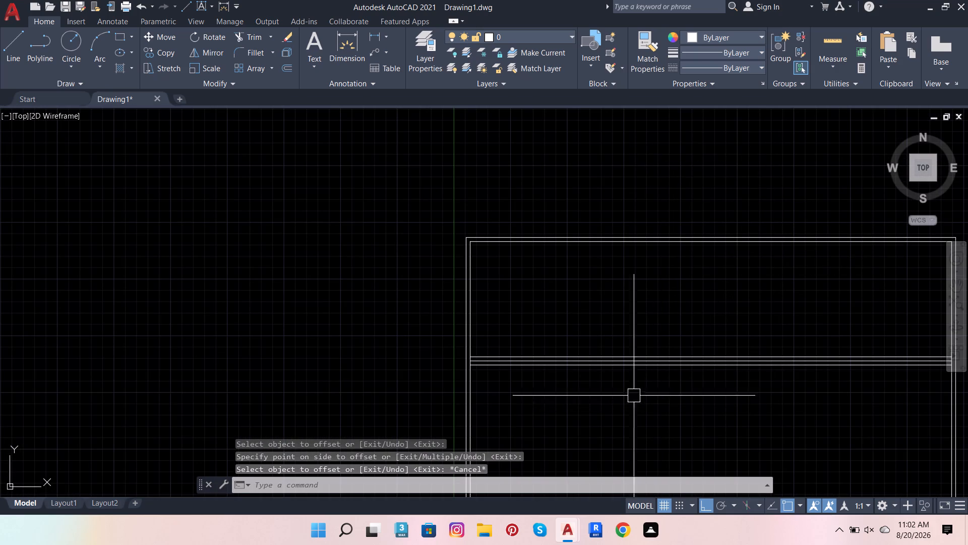
Delete the lowest of the three lines of the upper interior wall, leaving the 4.5" pair.
left_click(618, 371)
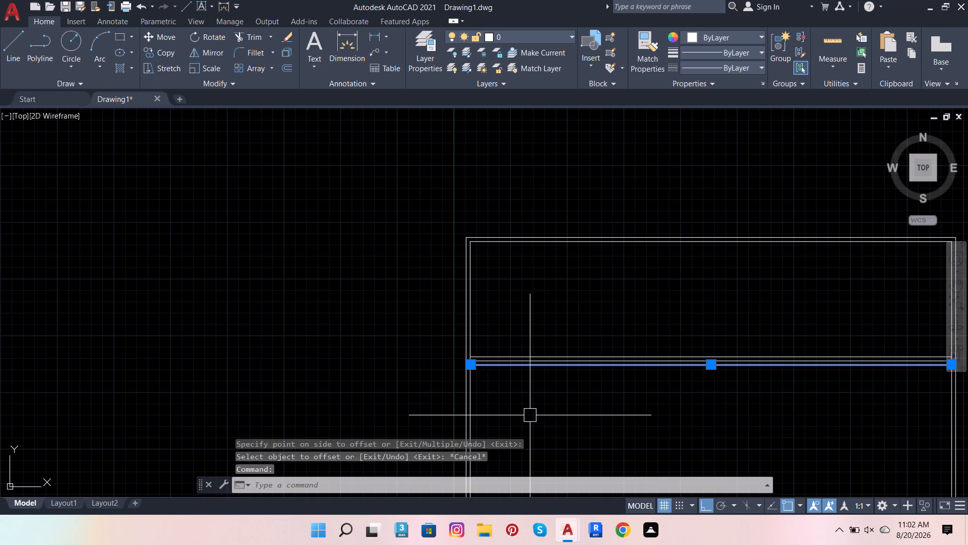
key("Delete")
scroll(482, 421, "down", 3)
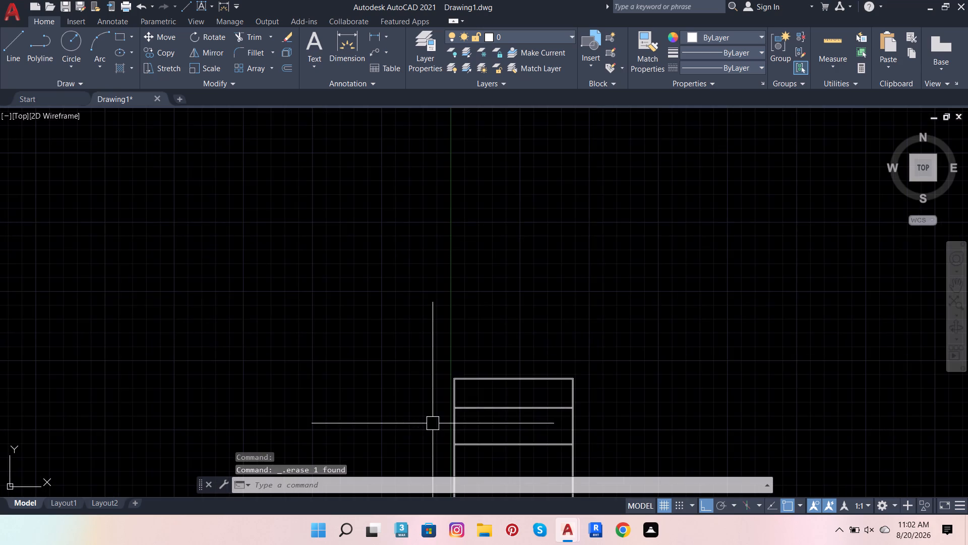
scroll(535, 380, "down", 3)
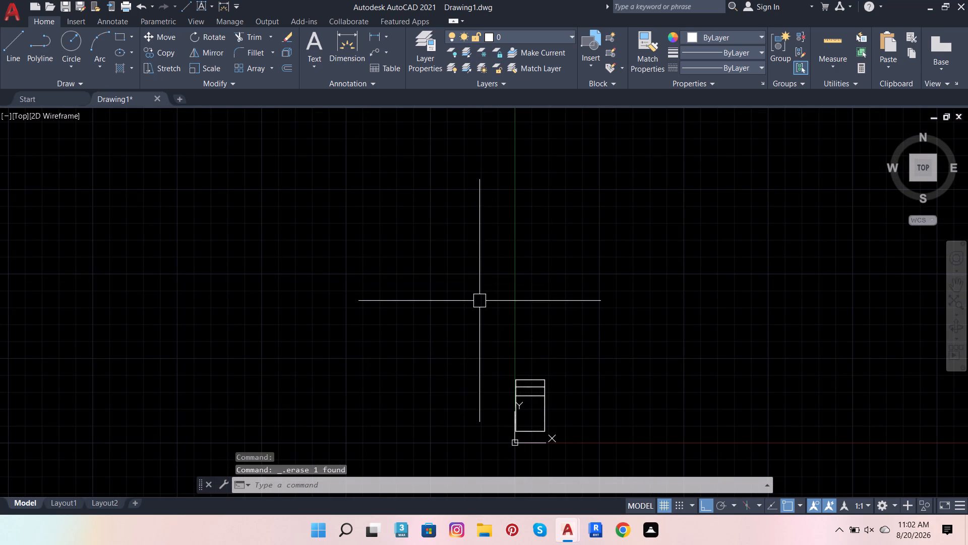
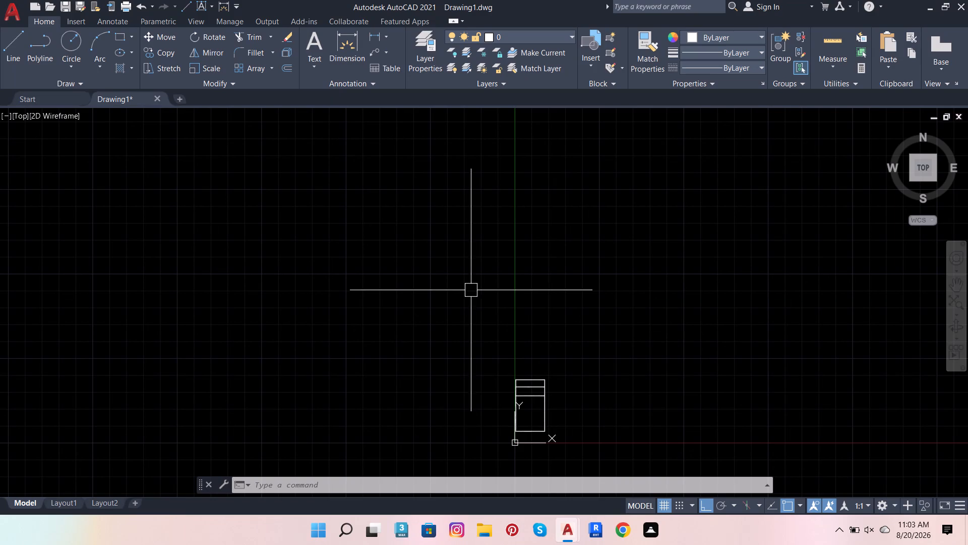
Offset the lower line of the second interior wall 14'6" downward.
scroll(542, 459, "up", 3)
scroll(518, 256, "up", 4)
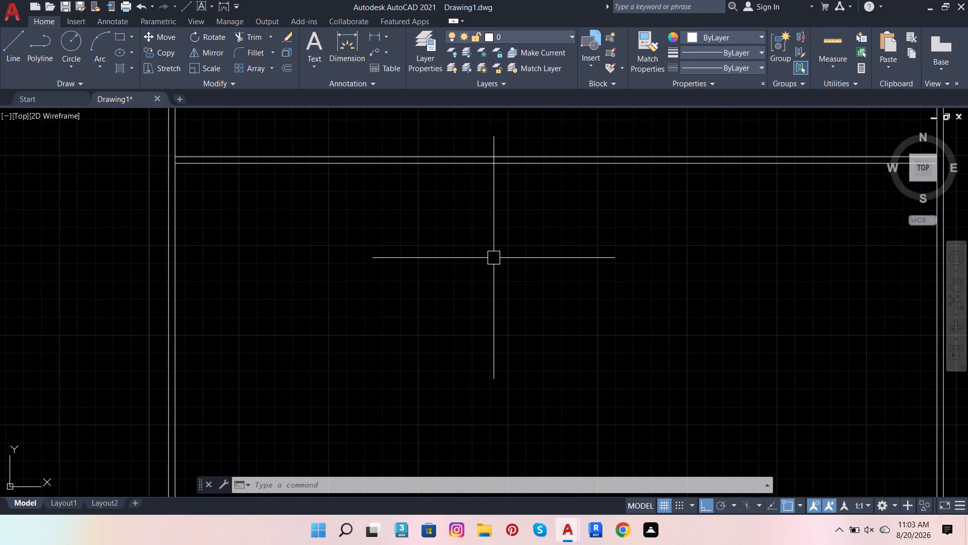
left_click(290, 74)
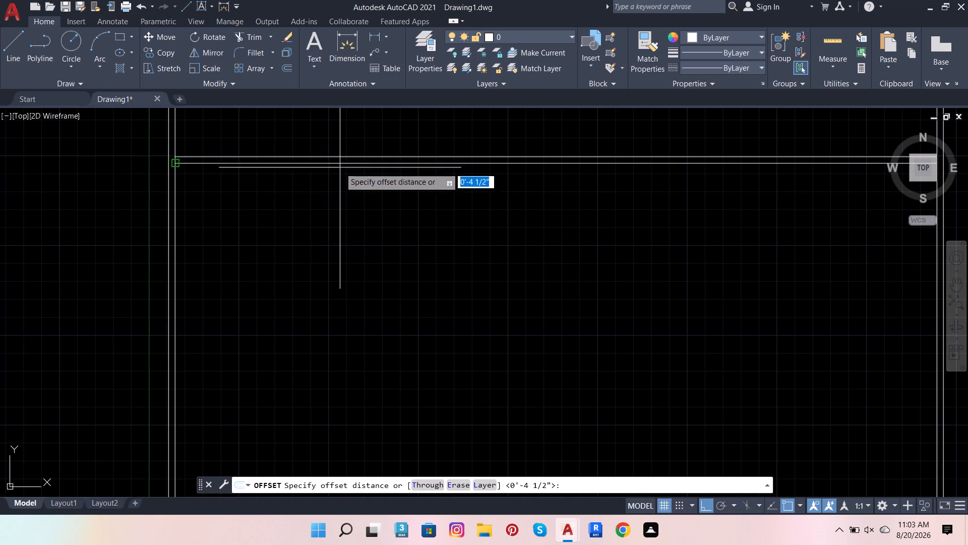
left_click(340, 164)
type("14")
type("';")
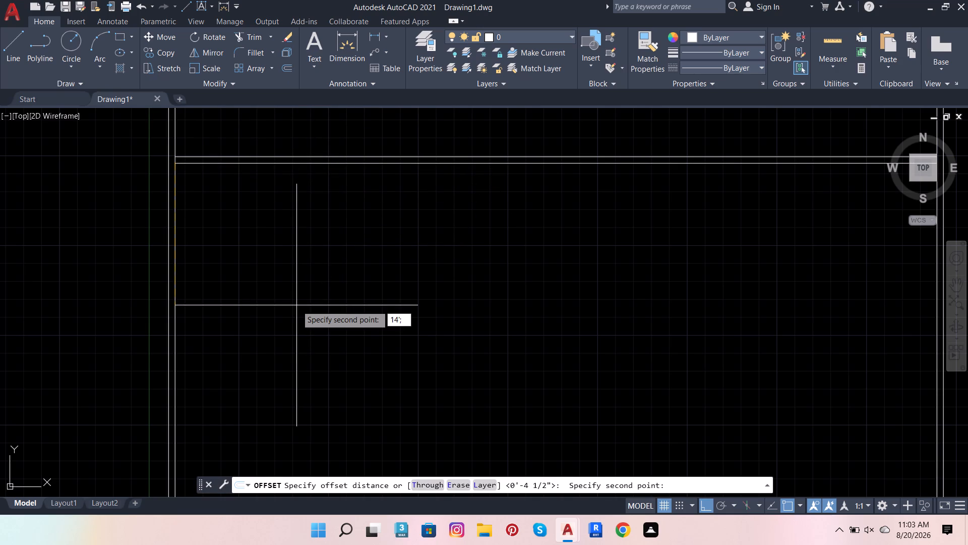
key("BackSpace")
key("6")
key("Return")
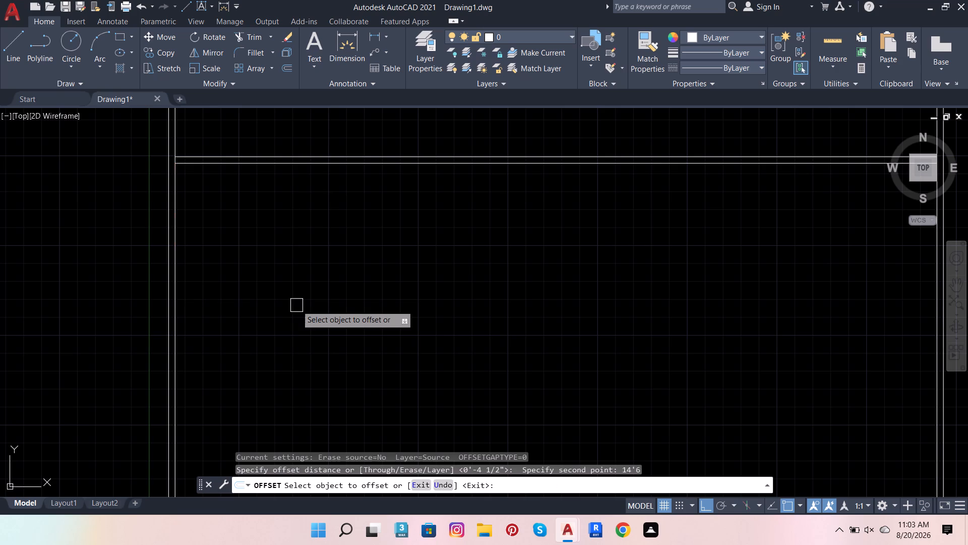
left_click_drag(338, 168, 342, 176)
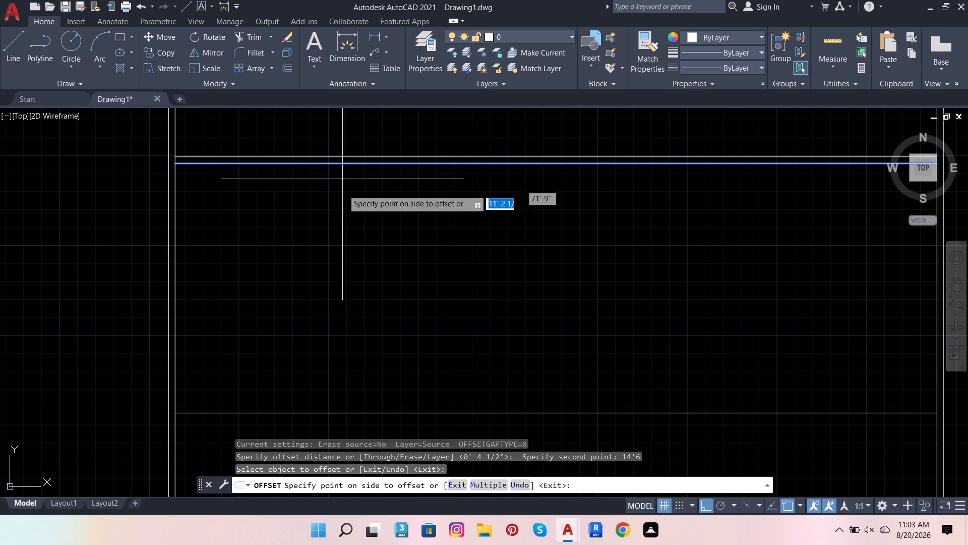
left_click(271, 290)
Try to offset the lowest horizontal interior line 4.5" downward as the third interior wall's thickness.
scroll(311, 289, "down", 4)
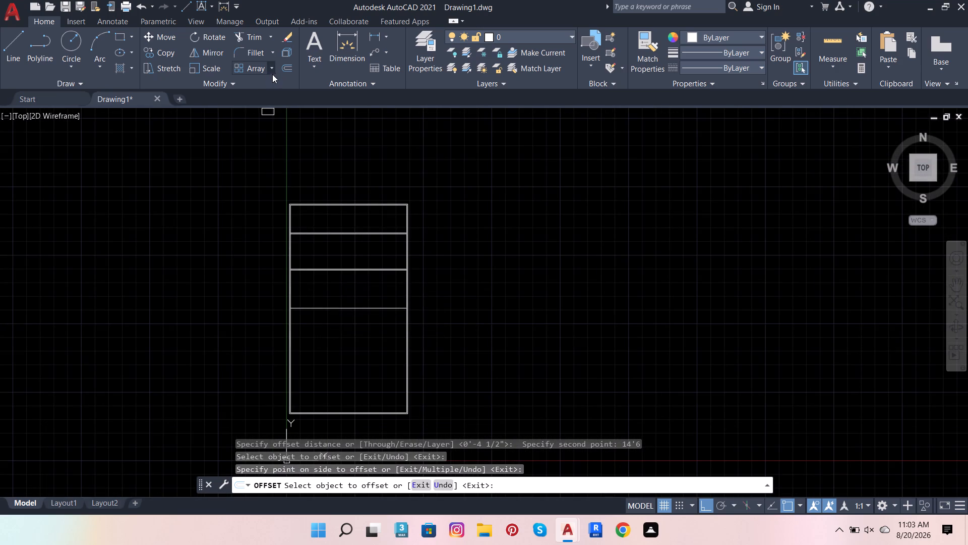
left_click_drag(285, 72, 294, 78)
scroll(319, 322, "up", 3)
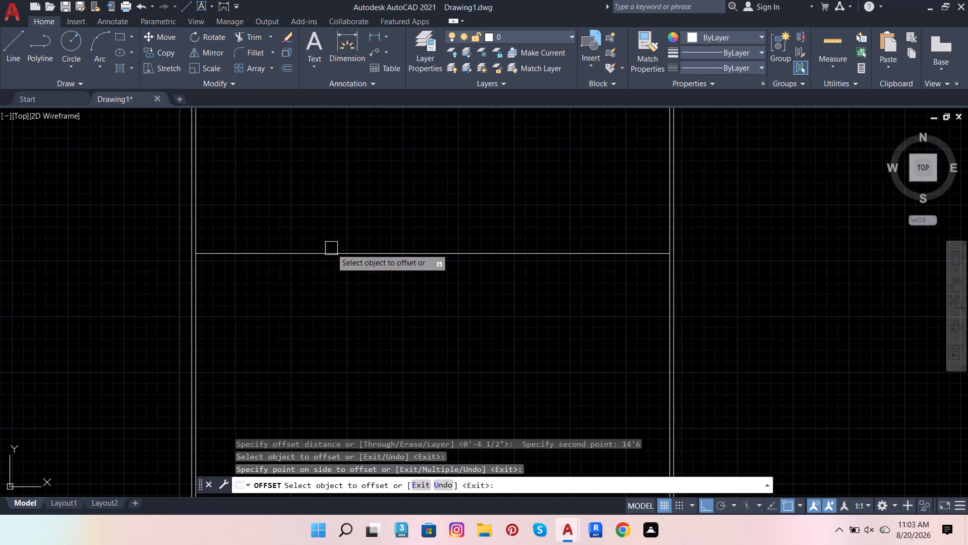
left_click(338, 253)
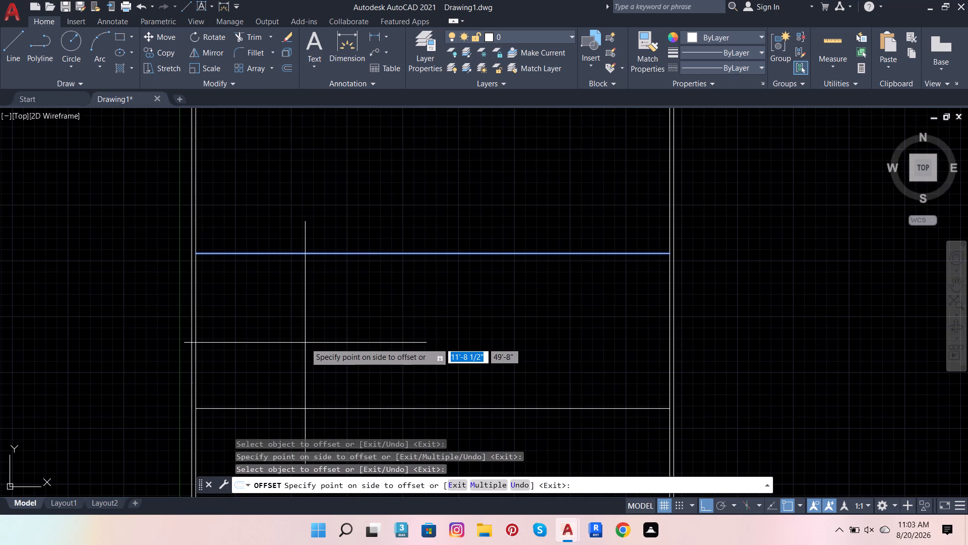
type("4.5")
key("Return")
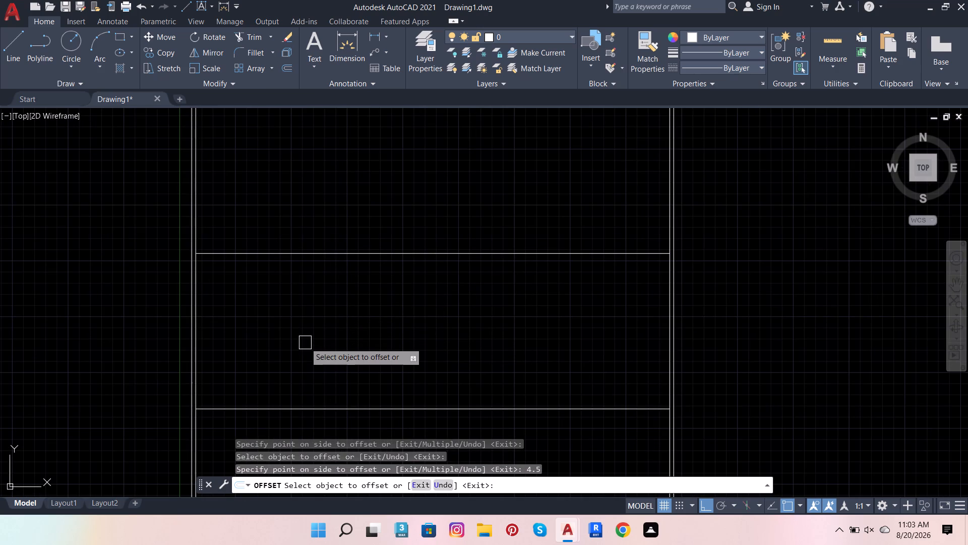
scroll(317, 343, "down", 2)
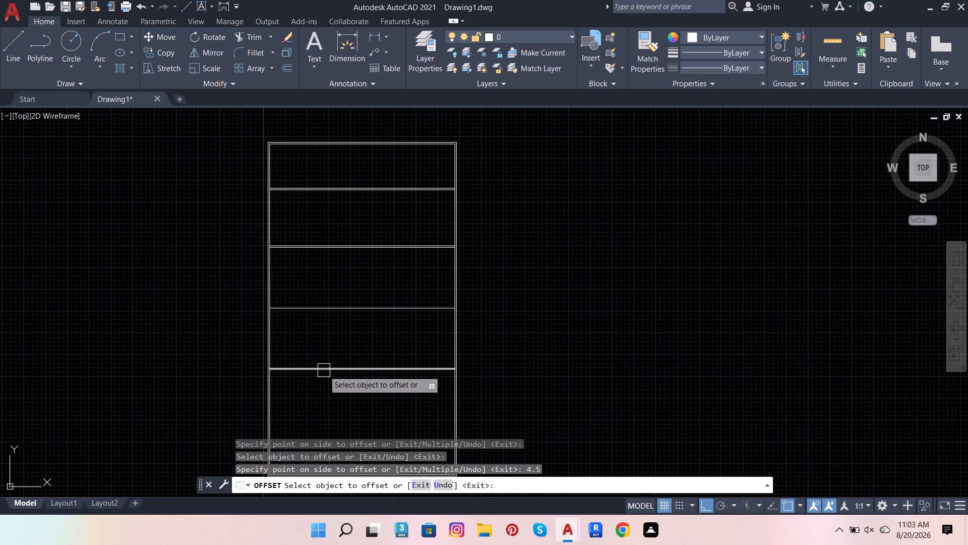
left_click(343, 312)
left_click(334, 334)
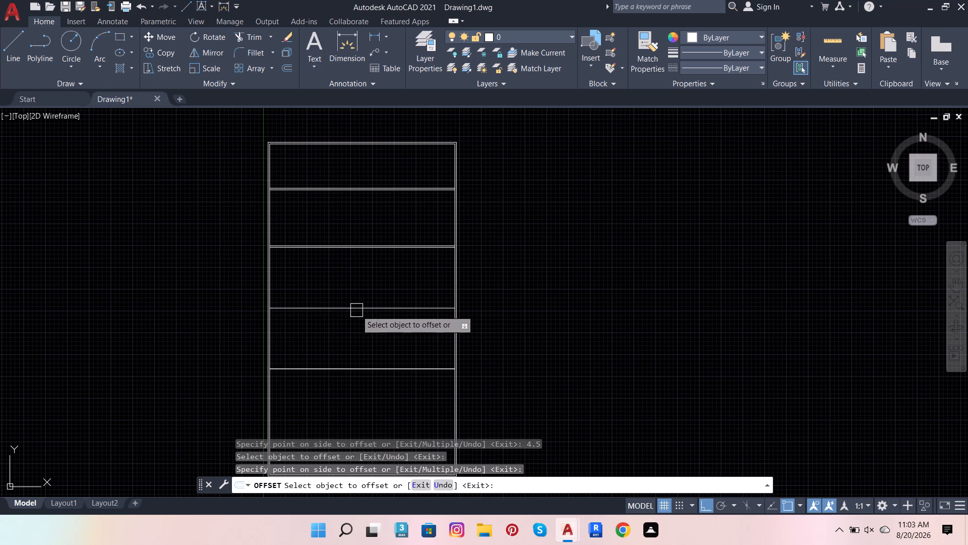
Offset the single line below the second interior wall 4.5" downward to form the third interior wall, and end the Offset command.
left_click(294, 65)
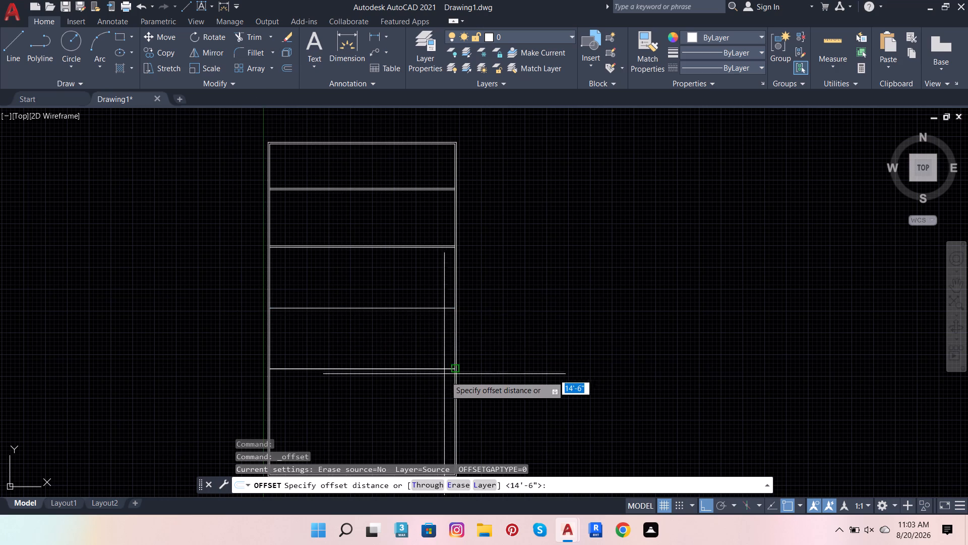
left_click(458, 307)
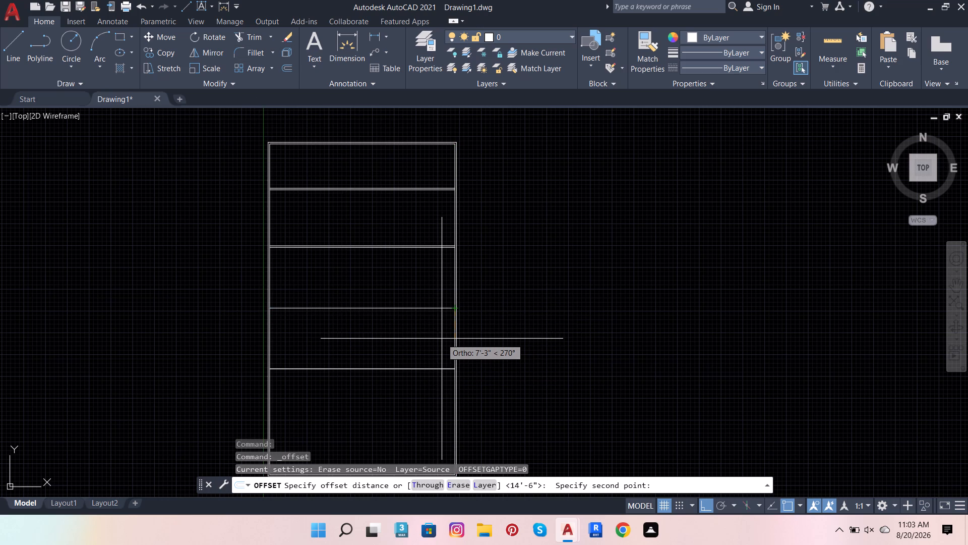
type("4.5")
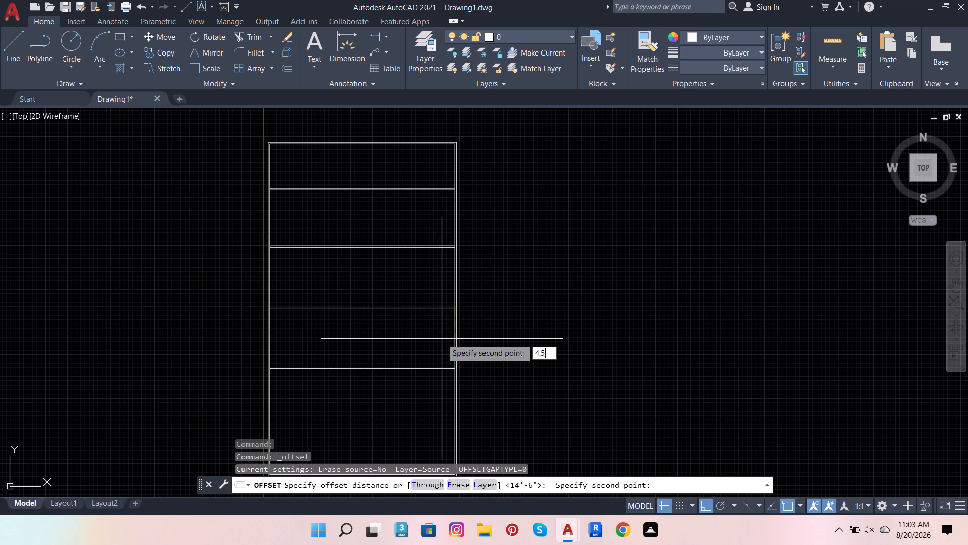
key("Return")
scroll(444, 291, "up", 4)
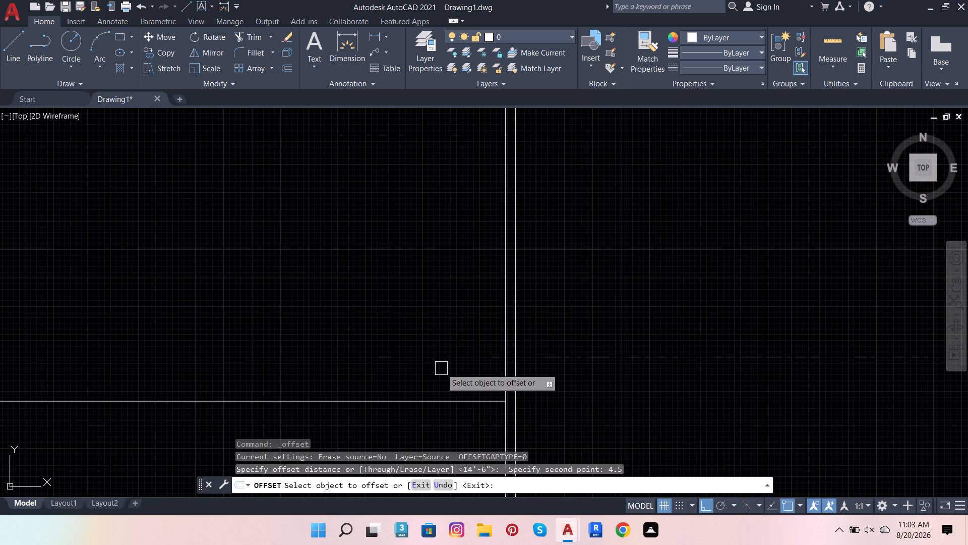
left_click(465, 406)
left_click(461, 422)
scroll(508, 236, "down", 4)
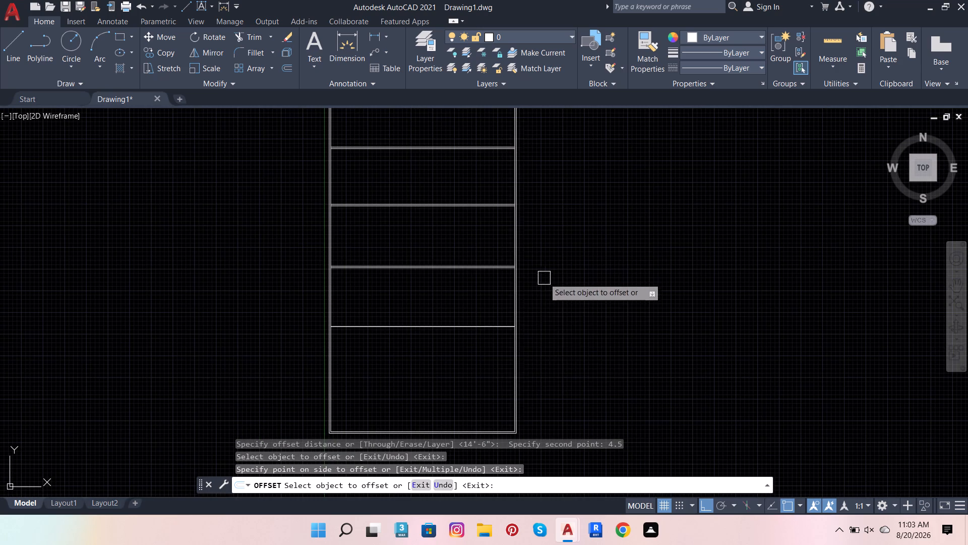
key("Escape")
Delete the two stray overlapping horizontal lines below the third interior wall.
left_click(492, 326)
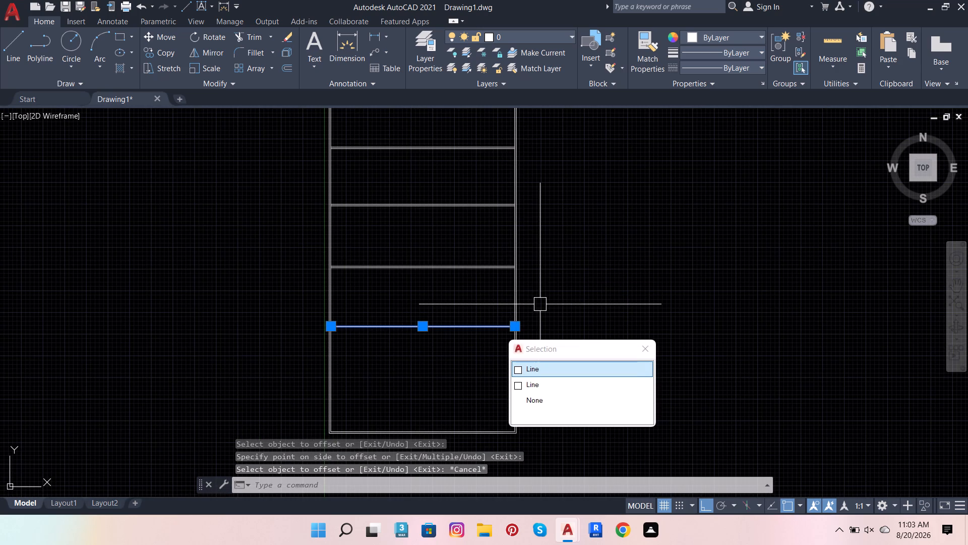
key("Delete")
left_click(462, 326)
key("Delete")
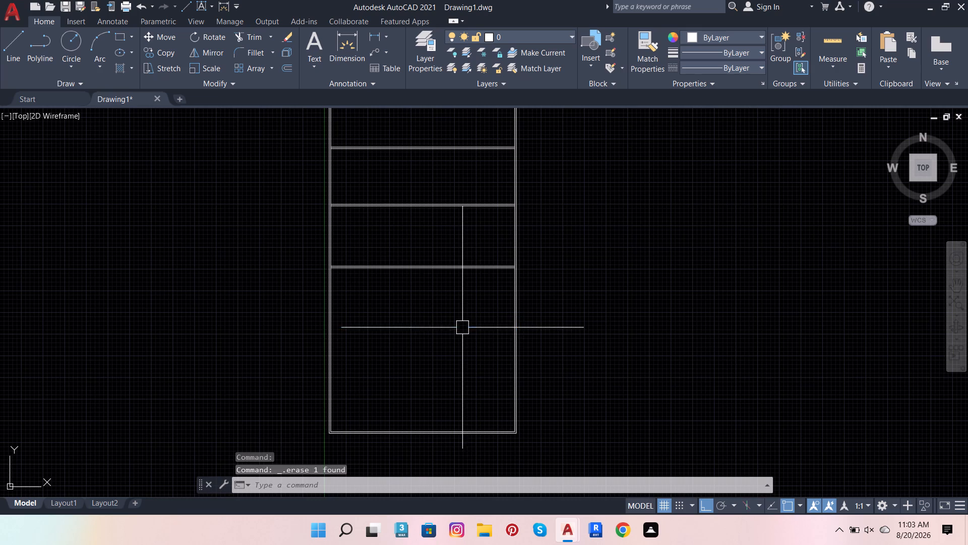
Offset the lower line of the third interior wall 15' downward.
scroll(513, 367, "down", 1)
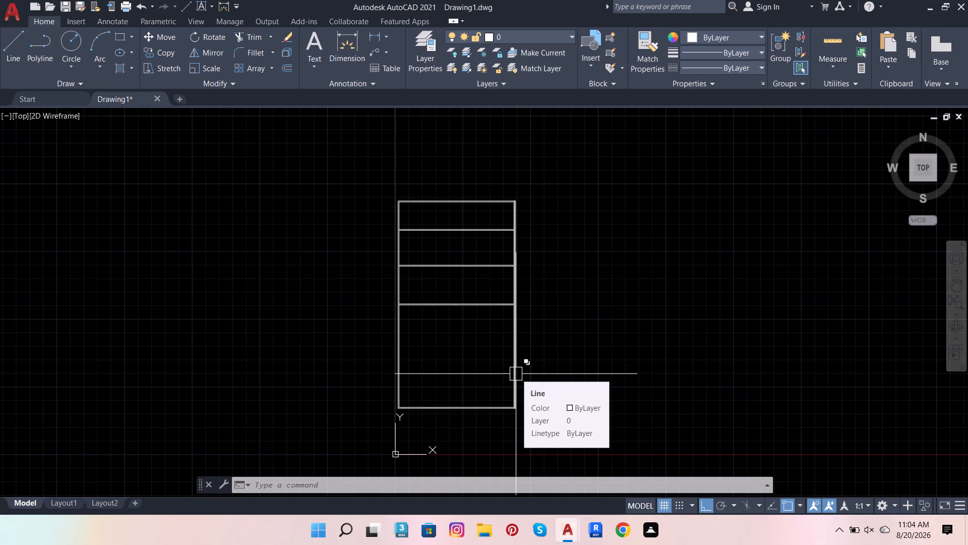
scroll(470, 318, "up", 4)
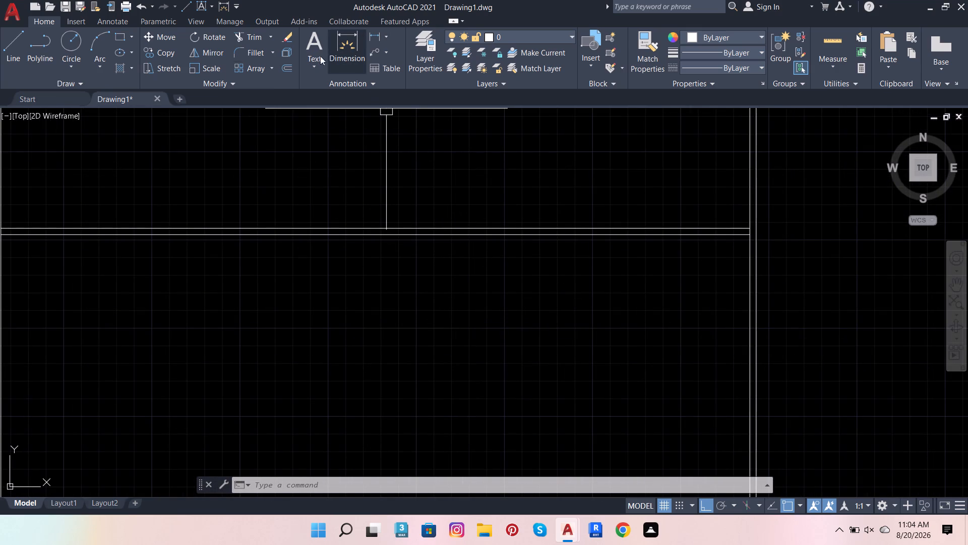
left_click(288, 64)
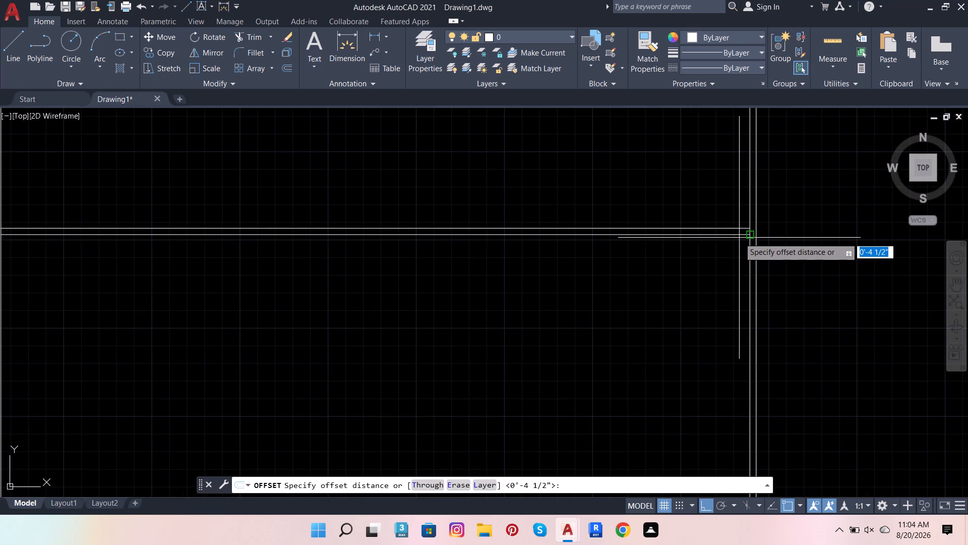
left_click(749, 235)
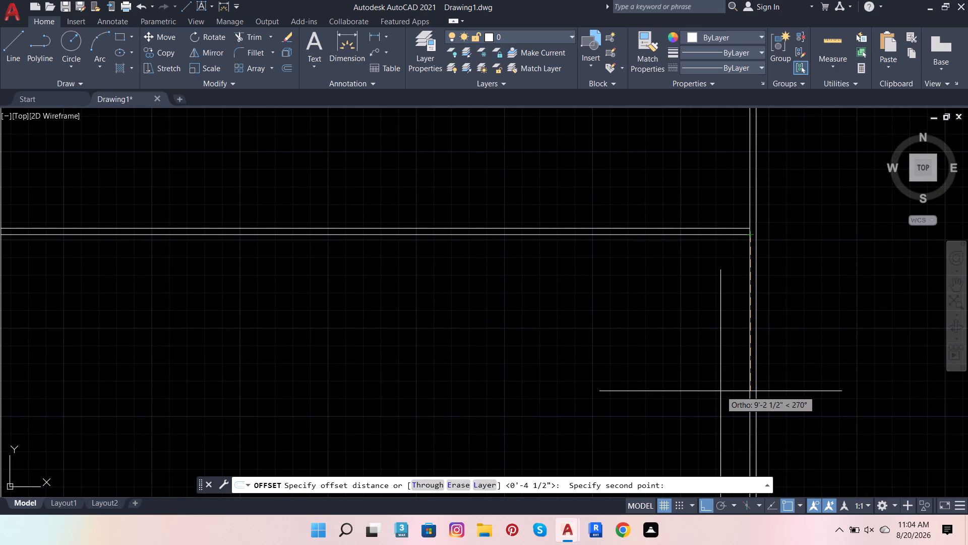
type("15'")
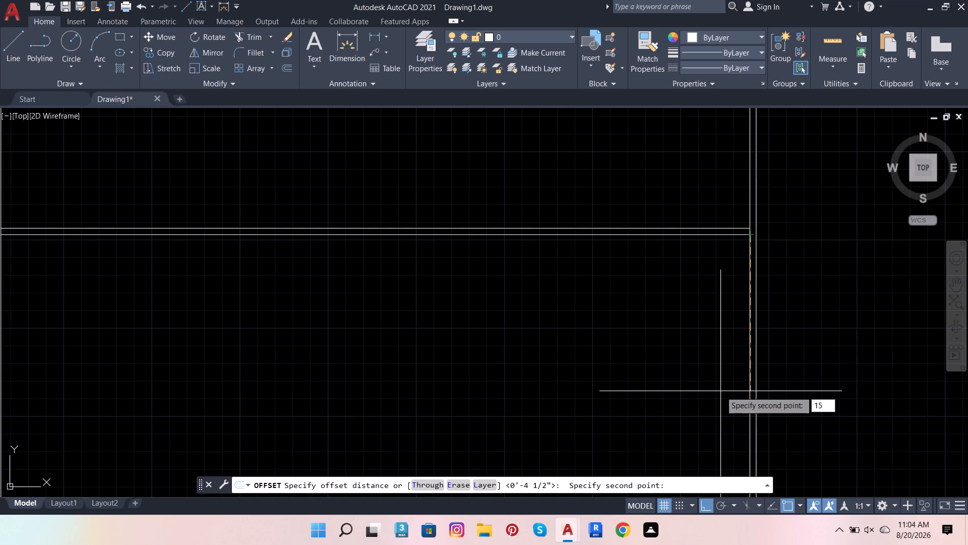
key("Return")
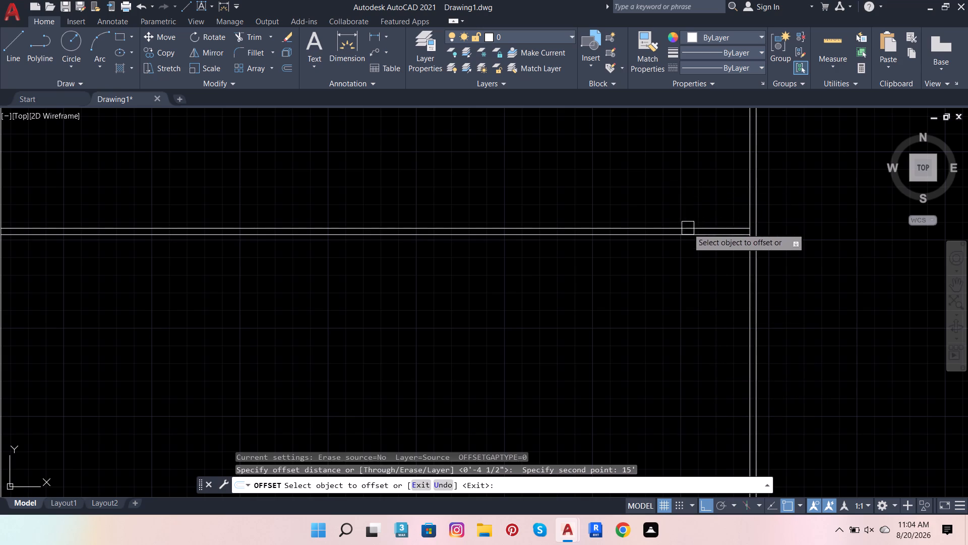
left_click(693, 241)
left_click(698, 343)
scroll(683, 321, "down", 4)
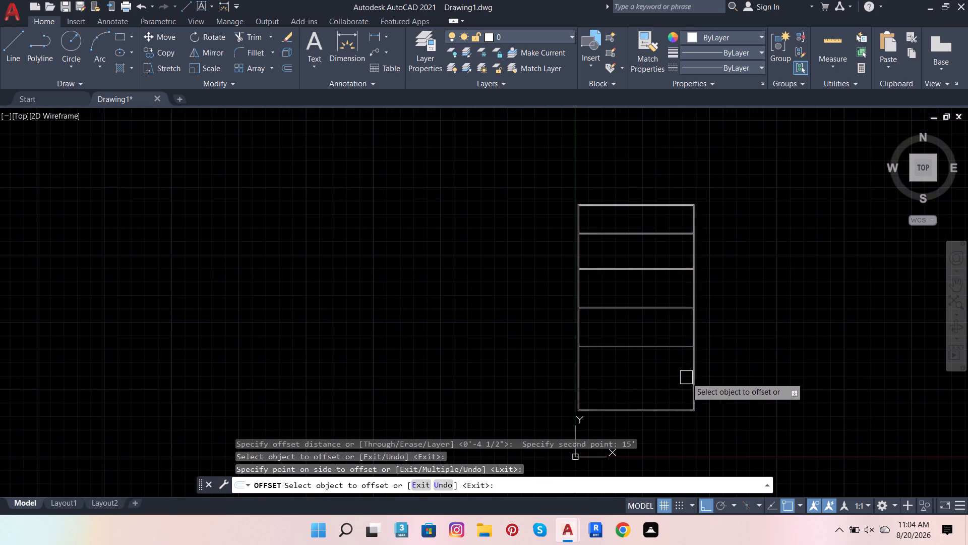
Offset the lowest horizontal interior line 4.5" downward to give the fourth interior wall its thickness, and end the Offset command.
scroll(686, 377, "up", 1)
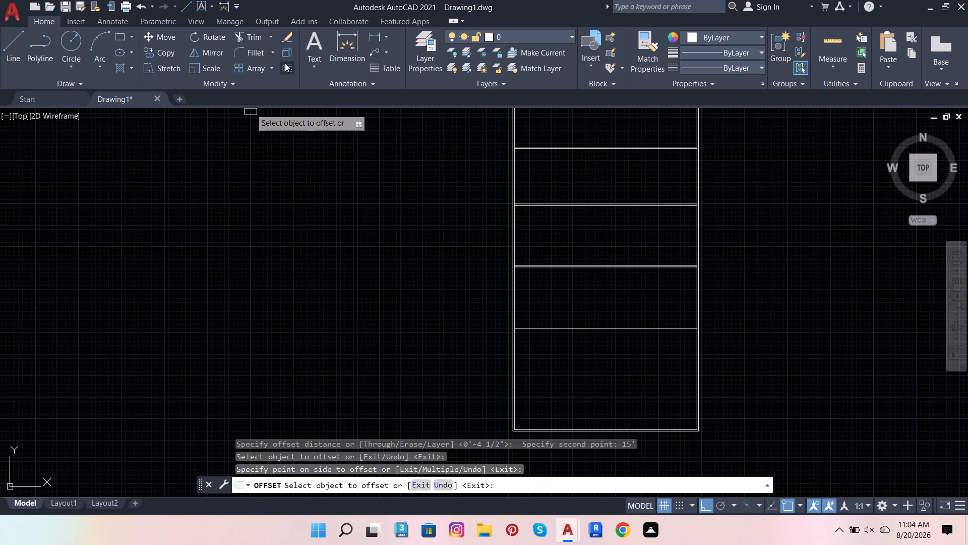
left_click(285, 63)
left_click(695, 330)
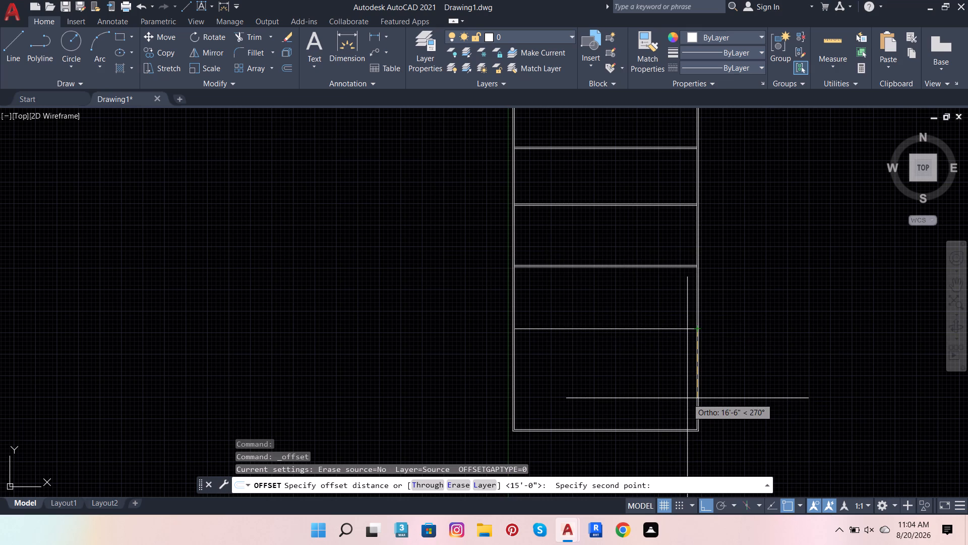
key("4")
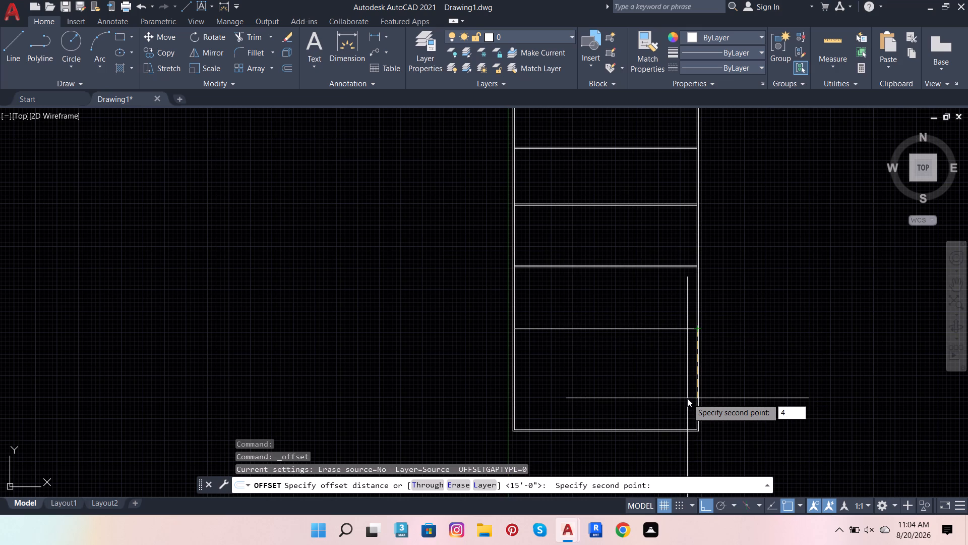
type(".5")
key("Return")
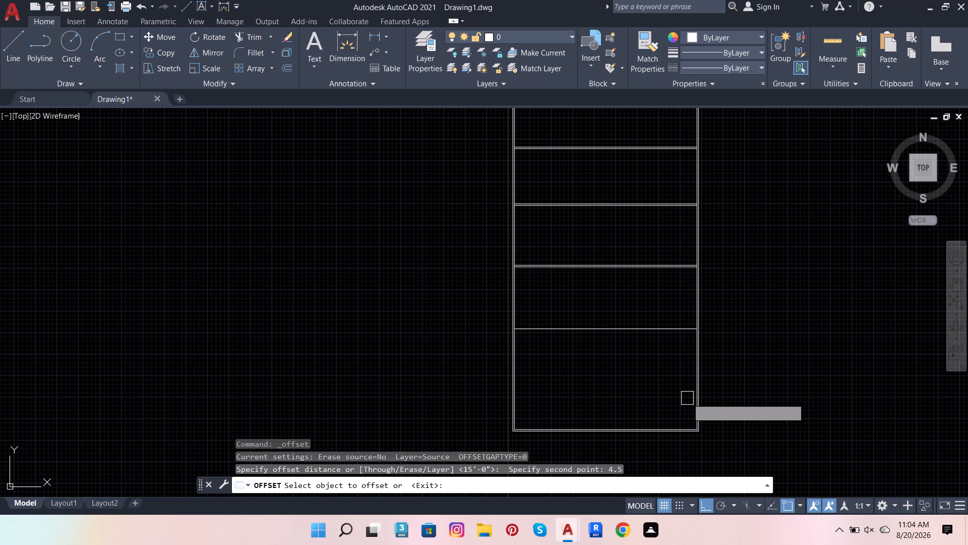
left_click(640, 328)
left_click(616, 371)
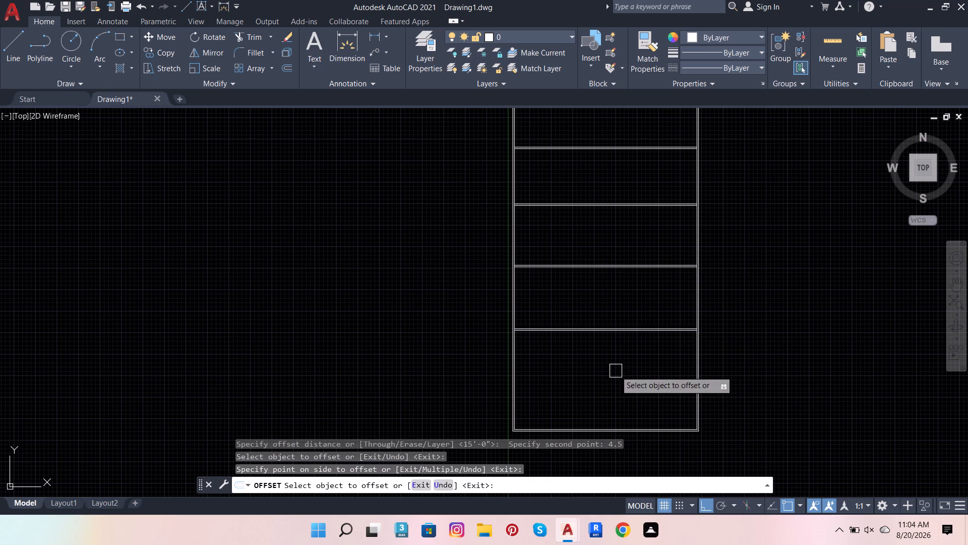
scroll(714, 326, "up", 2)
key("Escape")
key("Escape")
key("Escape")
key("Escape")
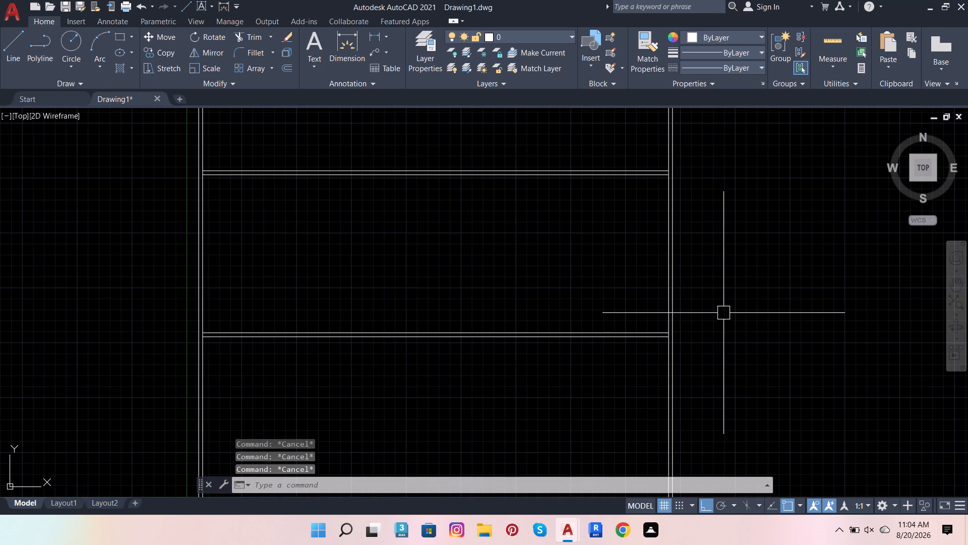
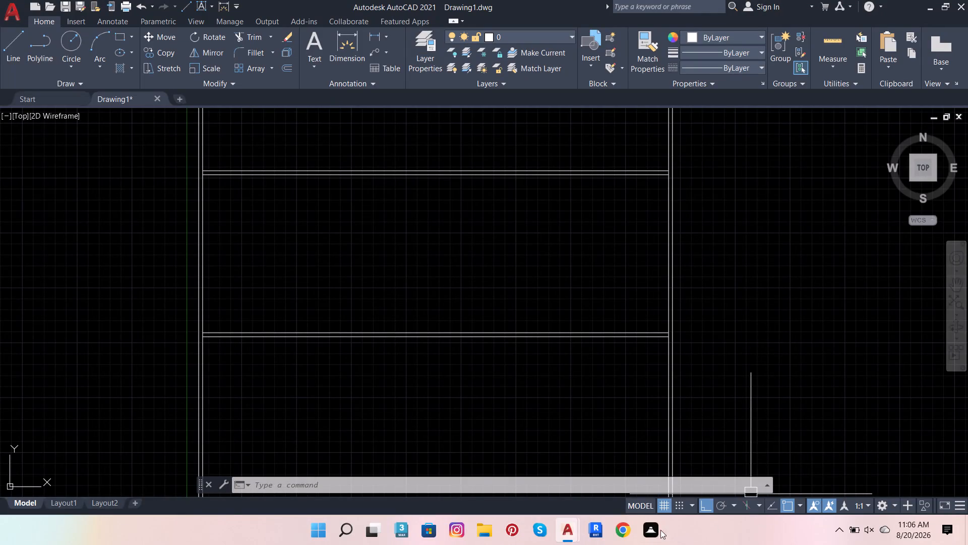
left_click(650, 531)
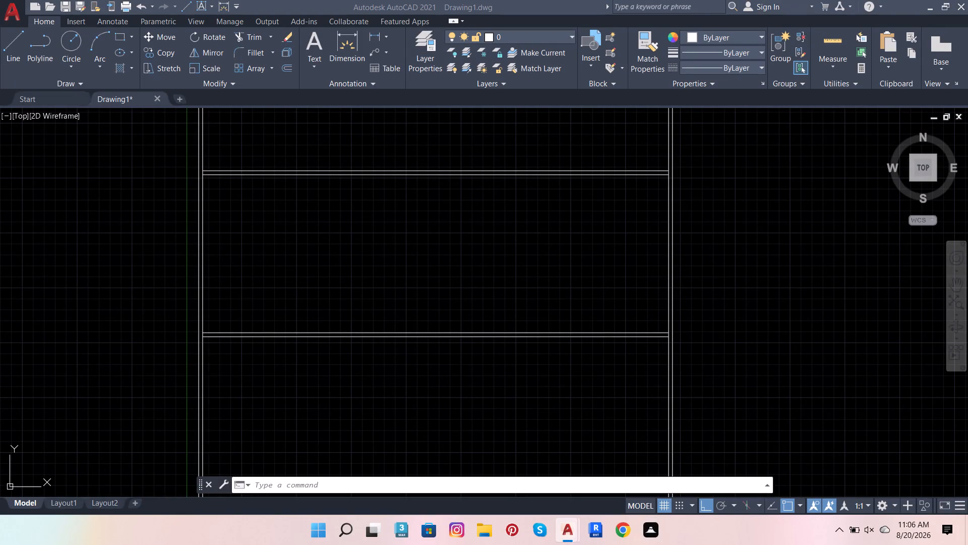
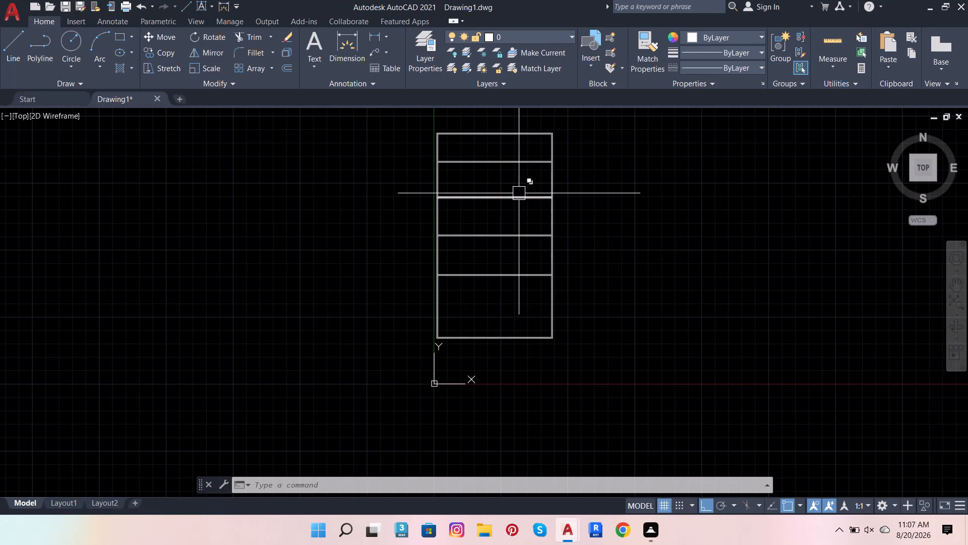
Offset the inner line of the right exterior wall 6'9" to the left, into the plan.
scroll(521, 278, "up", 1)
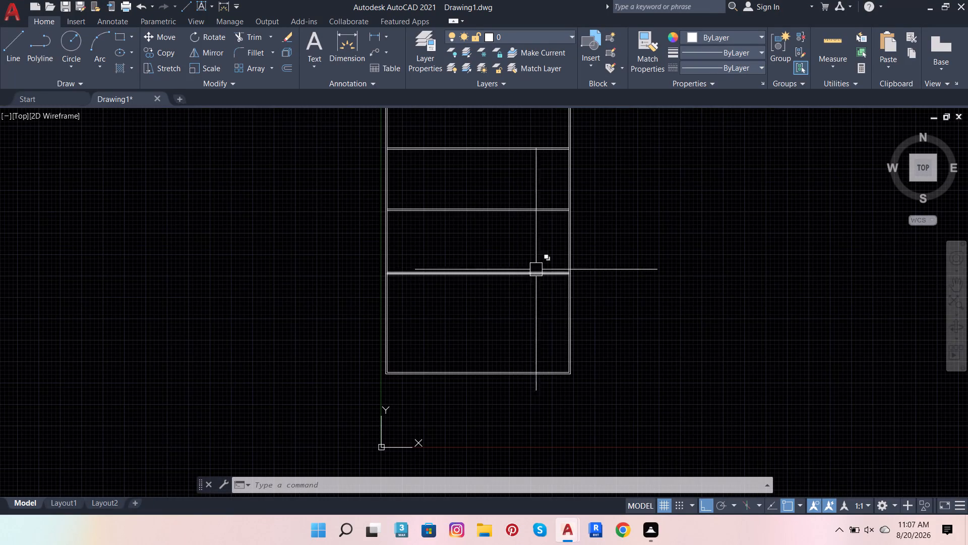
scroll(575, 315, "up", 2)
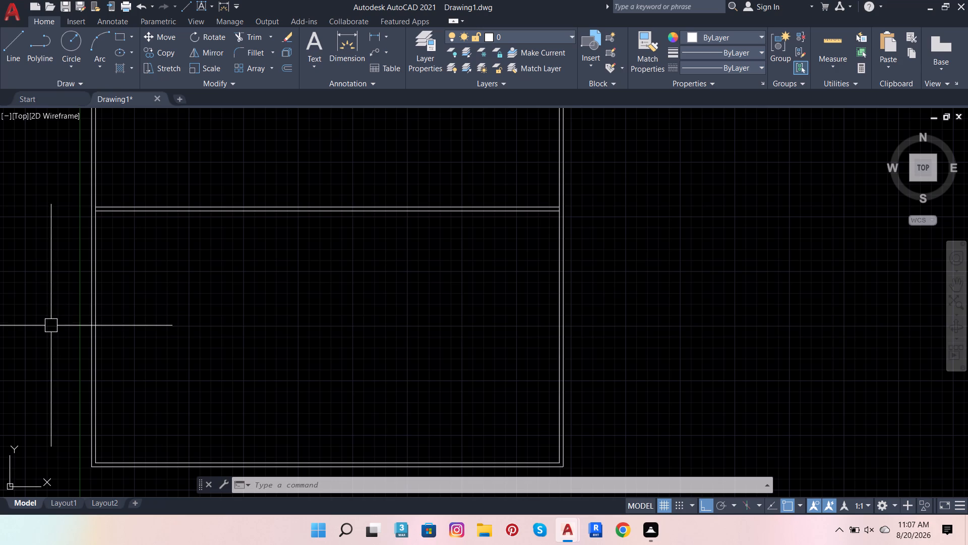
left_click(555, 333)
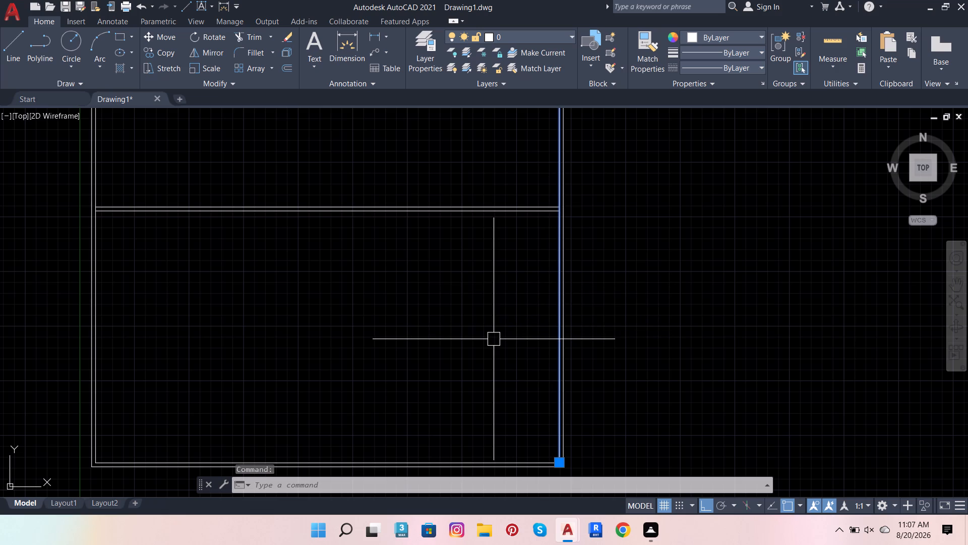
left_click(292, 64)
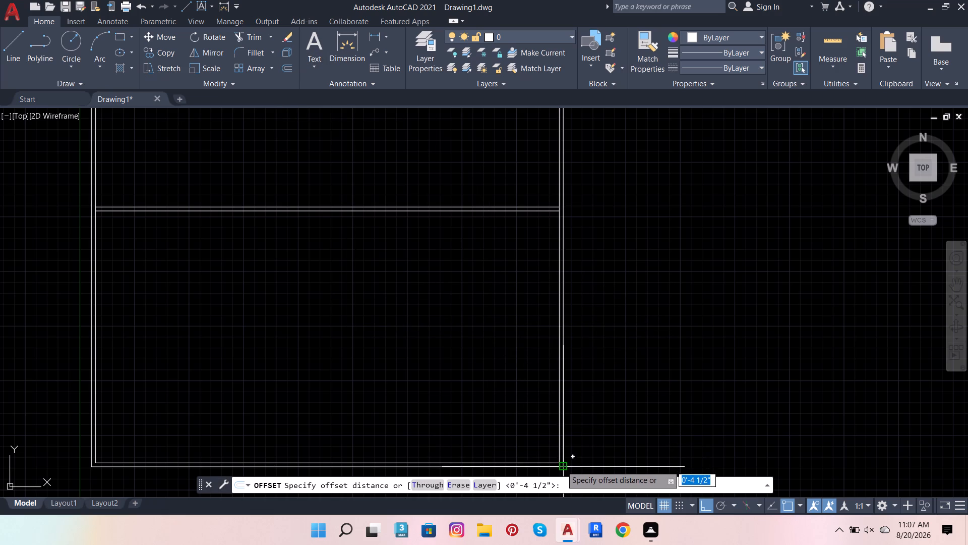
left_click(558, 459)
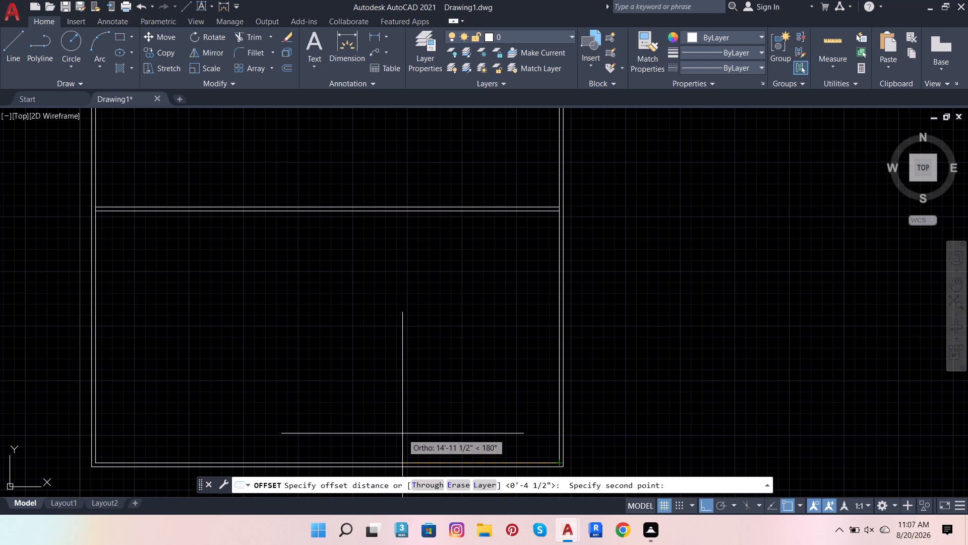
key("6")
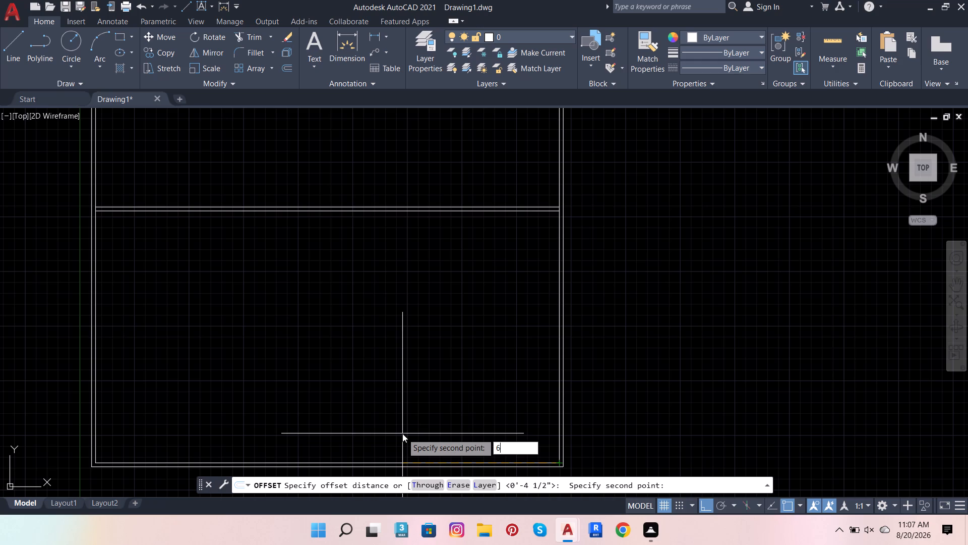
key("apostrophe")
key("9")
key("Return")
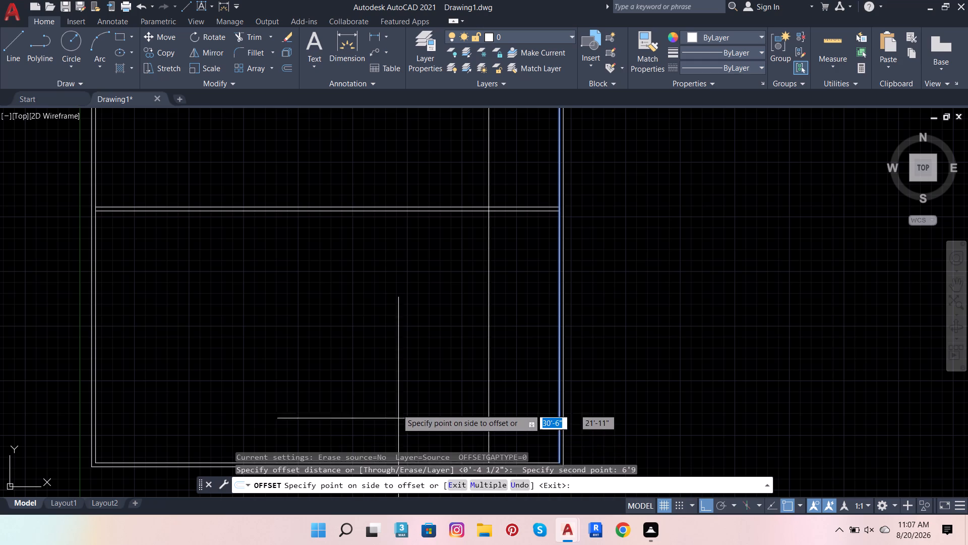
left_click(394, 404)
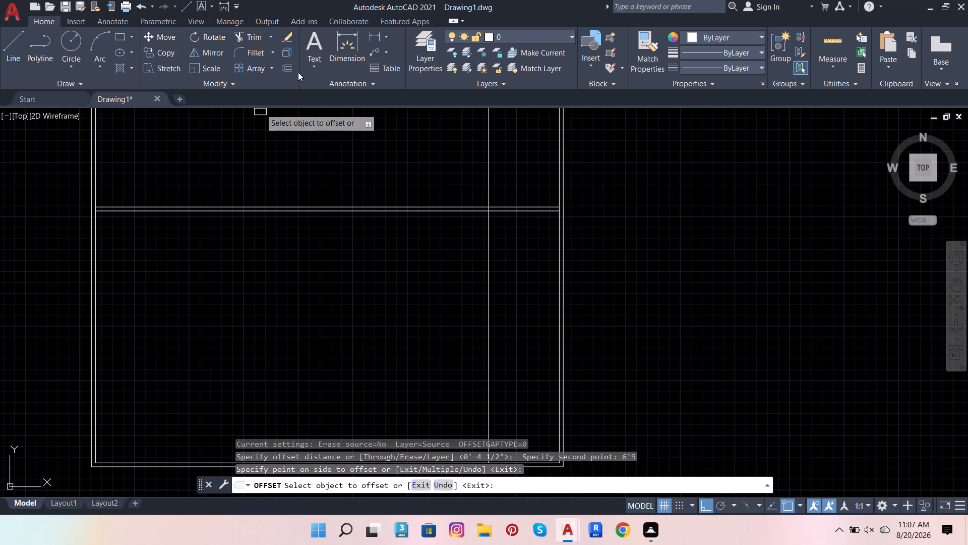
Offset the new vertical line 4.5" to the left to form the first vertical interior wall.
left_click(294, 67)
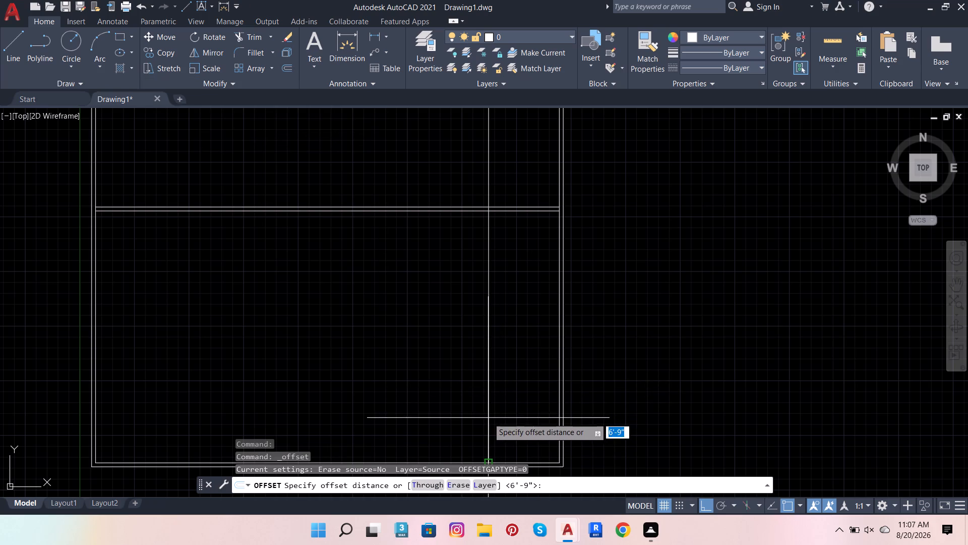
left_click(488, 418)
type("4.5")
key("Return")
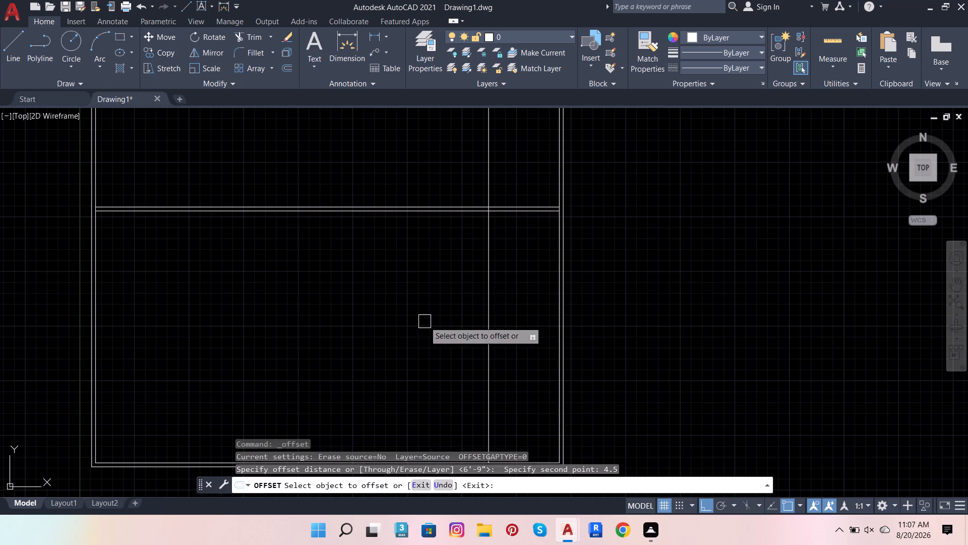
left_click_drag(495, 339, 489, 341)
left_click(300, 342)
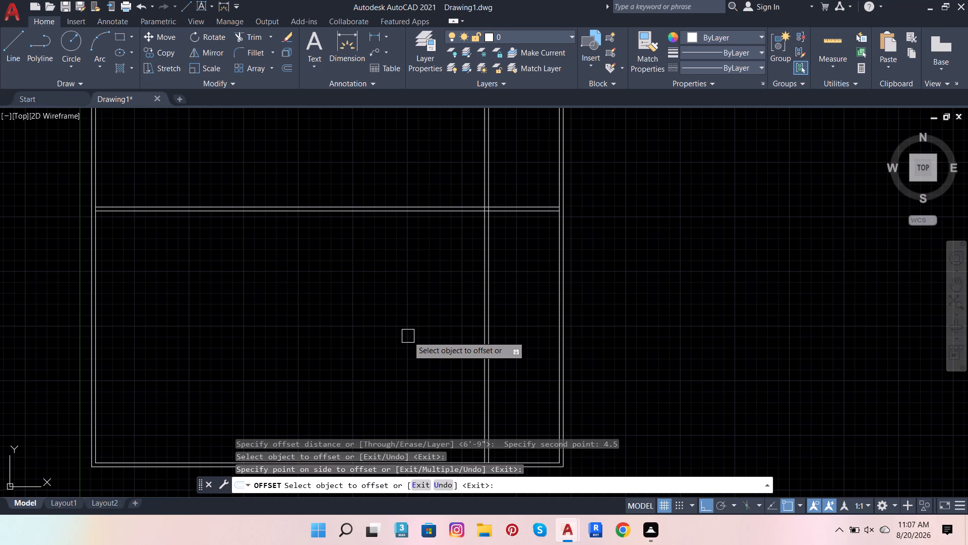
Offset the left face of the first vertical interior wall 12'9" to the left.
left_click(284, 68)
scroll(564, 192, "down", 3)
scroll(561, 275, "up", 2)
scroll(494, 206, "up", 2)
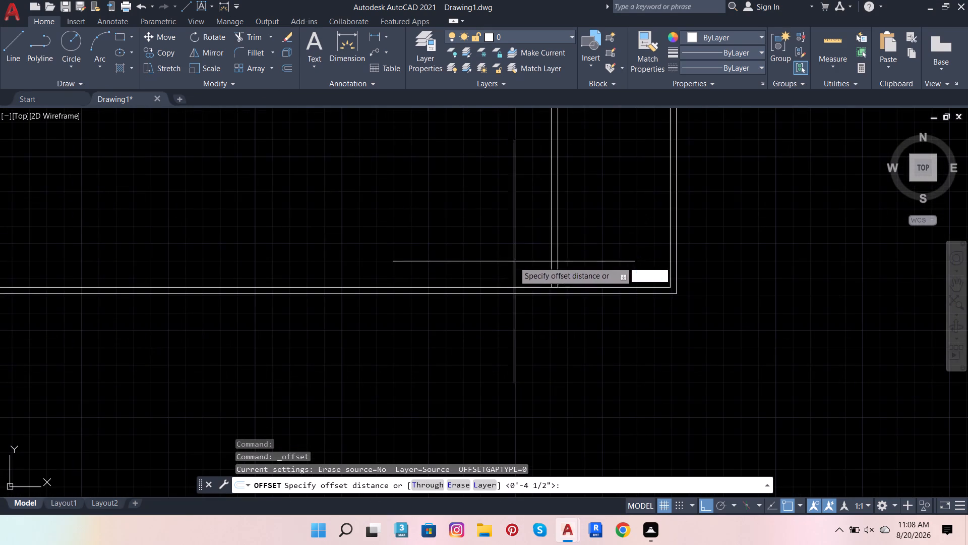
scroll(546, 276, "up", 3)
left_click_drag(564, 319, 555, 320)
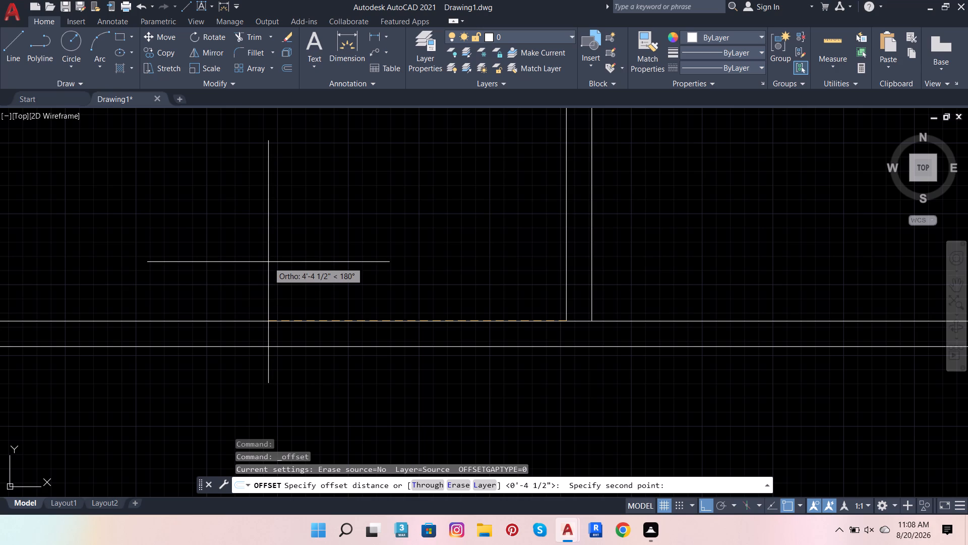
type("12")
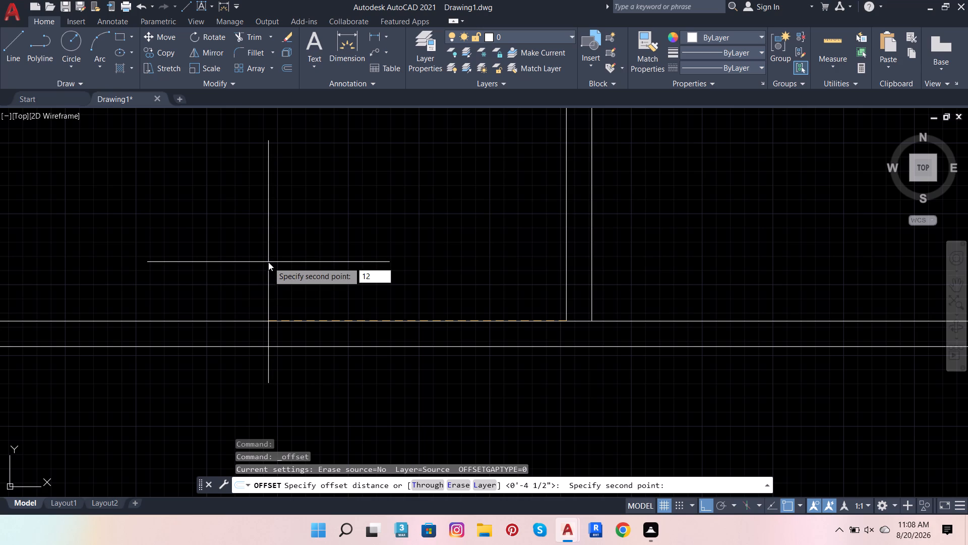
type("'9")
key("Return")
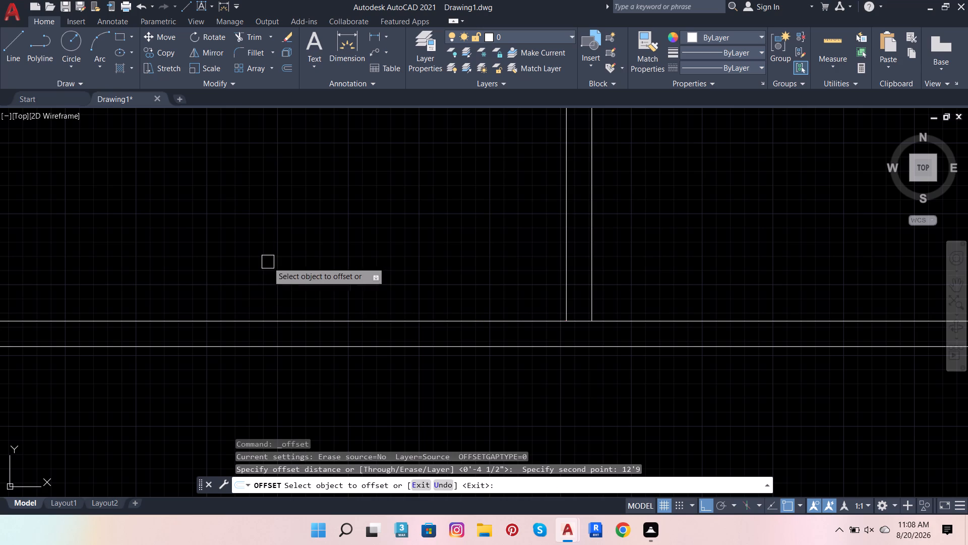
scroll(418, 338, "down", 5)
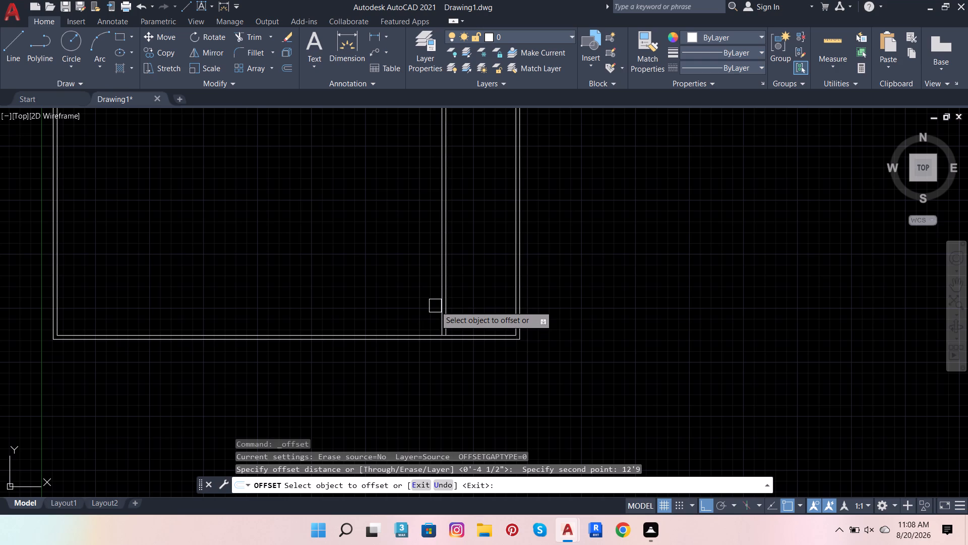
left_click_drag(437, 313, 428, 314)
left_click(312, 317)
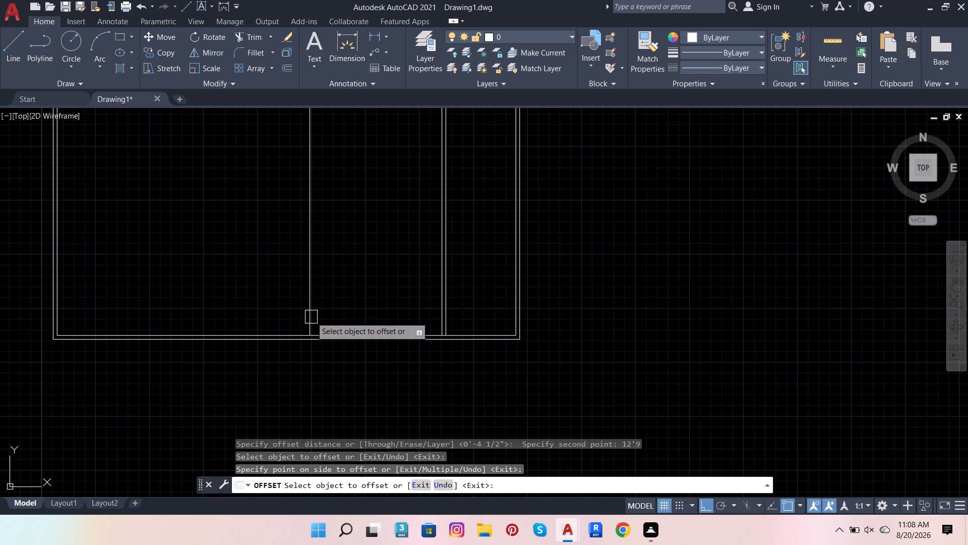
Offset the new single vertical line 4.5" to the left to form the second vertical interior wall.
left_click(285, 67)
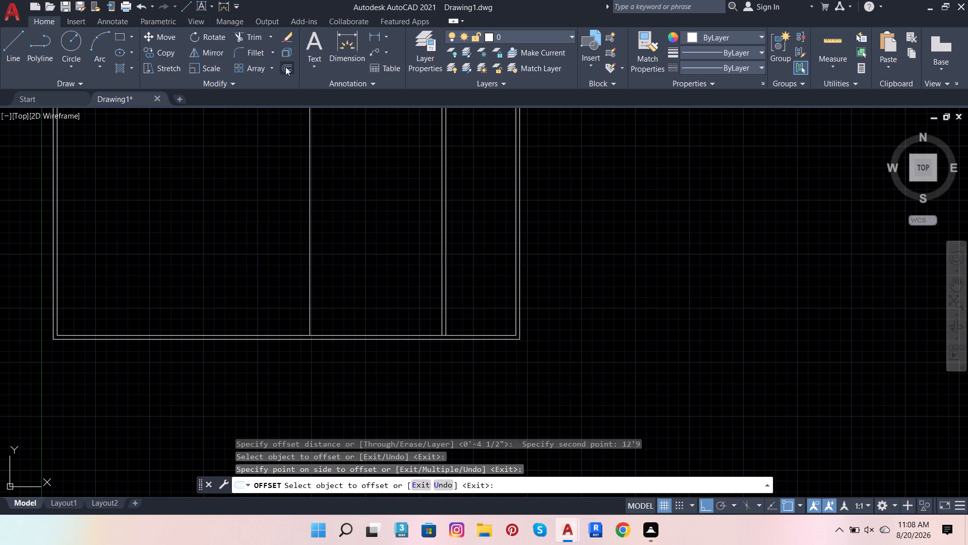
left_click(310, 334)
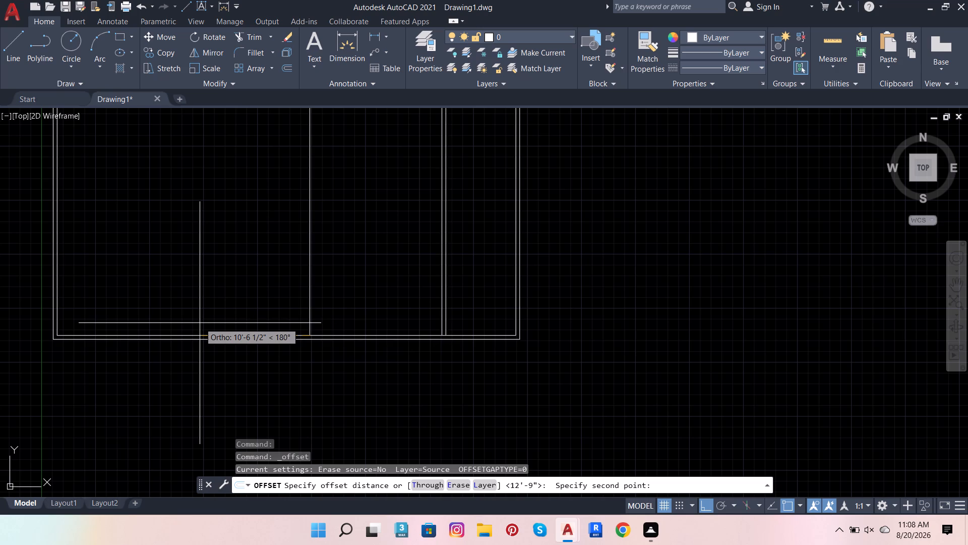
type("4.5")
key("Return")
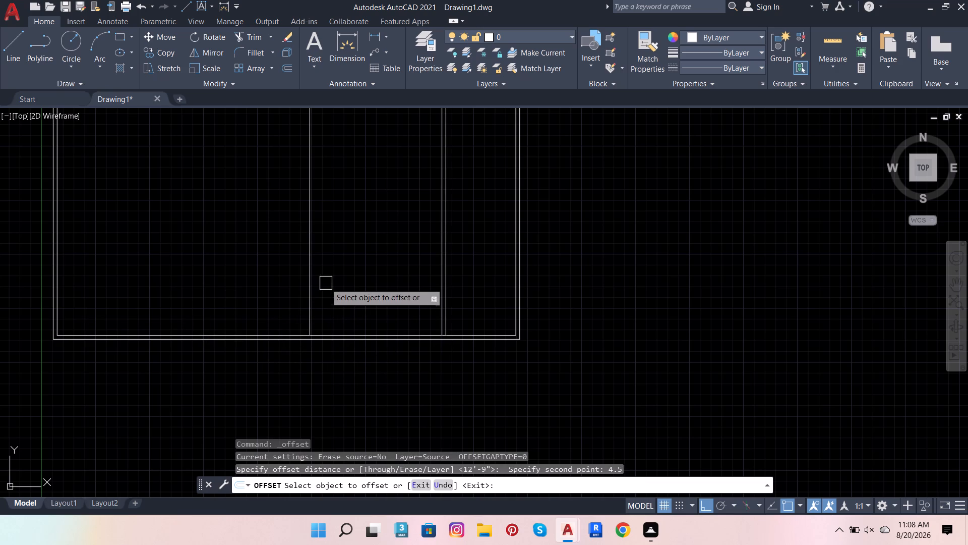
left_click(313, 298)
left_click(246, 298)
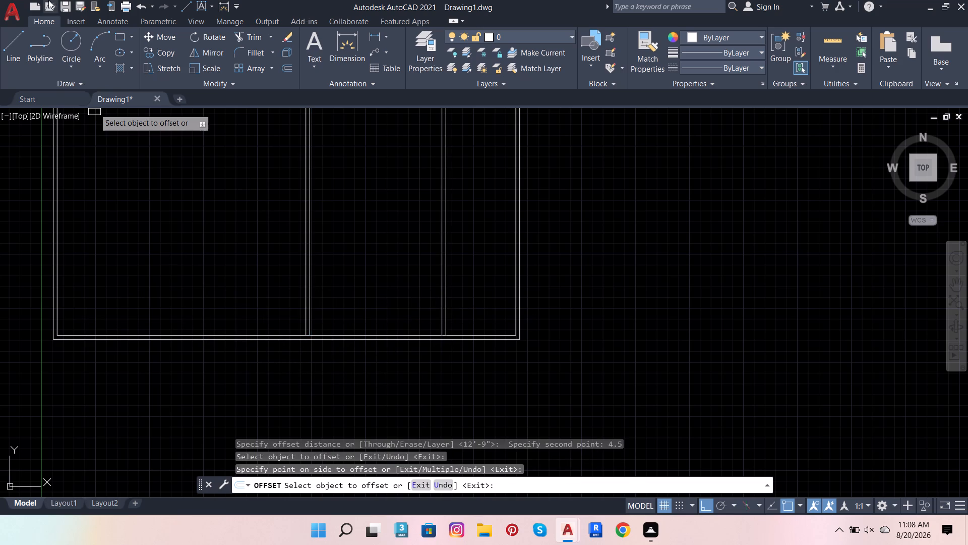
Offset the left face of the second vertical interior wall 6' to the left.
left_click_drag(289, 69, 297, 169)
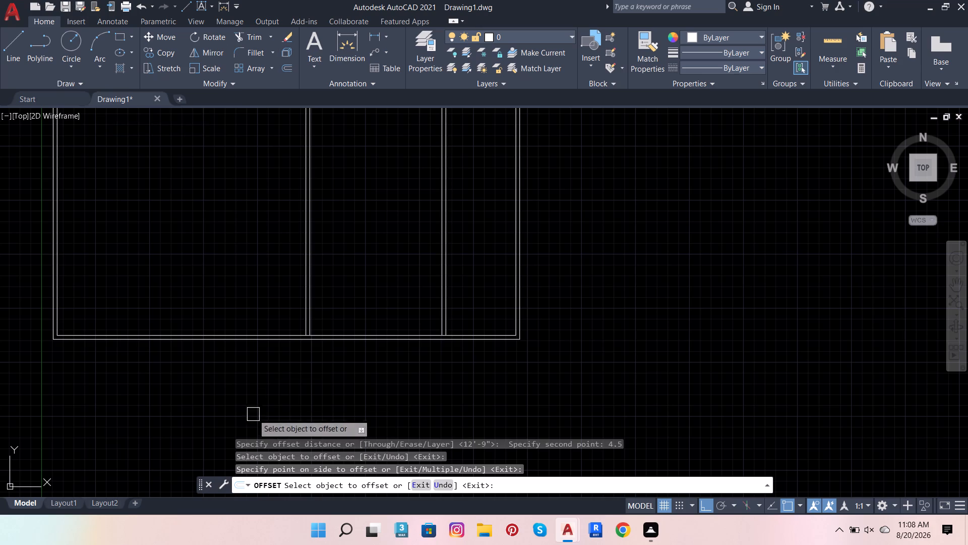
scroll(268, 308, "up", 4)
scroll(423, 361, "down", 4)
scroll(431, 360, "up", 3)
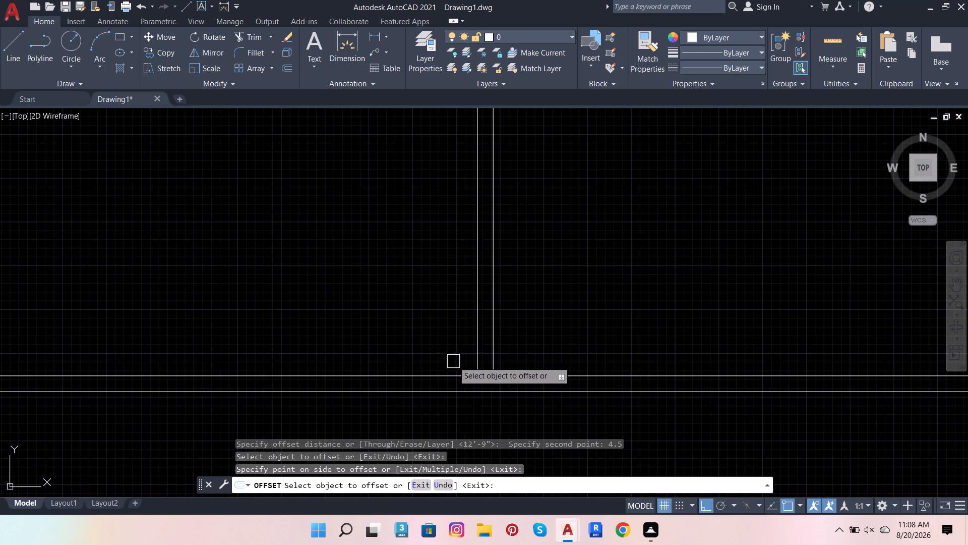
left_click(479, 343)
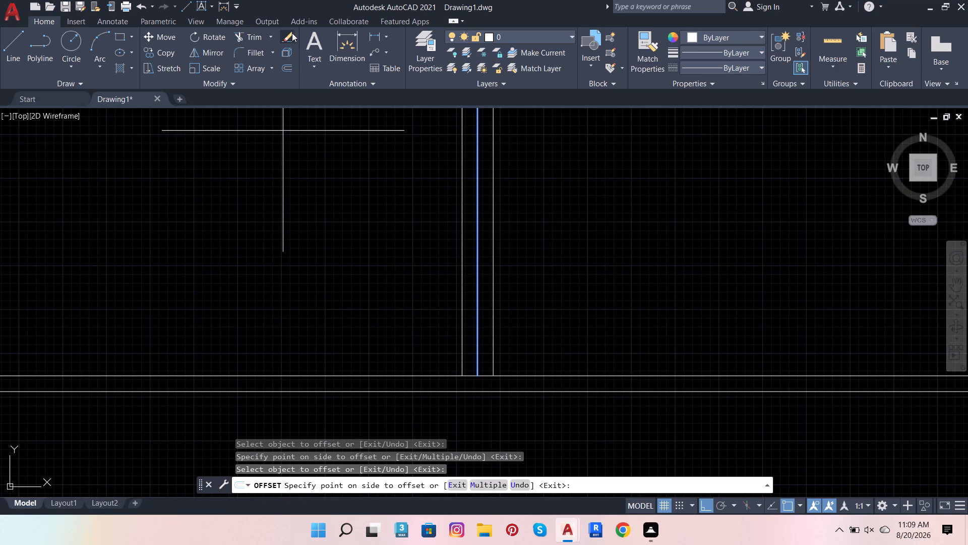
left_click(287, 62)
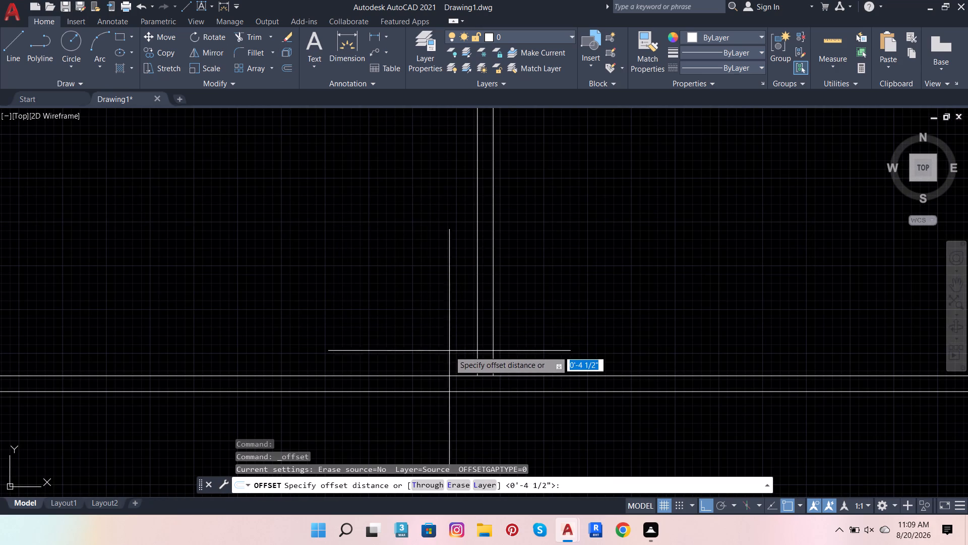
left_click(478, 376)
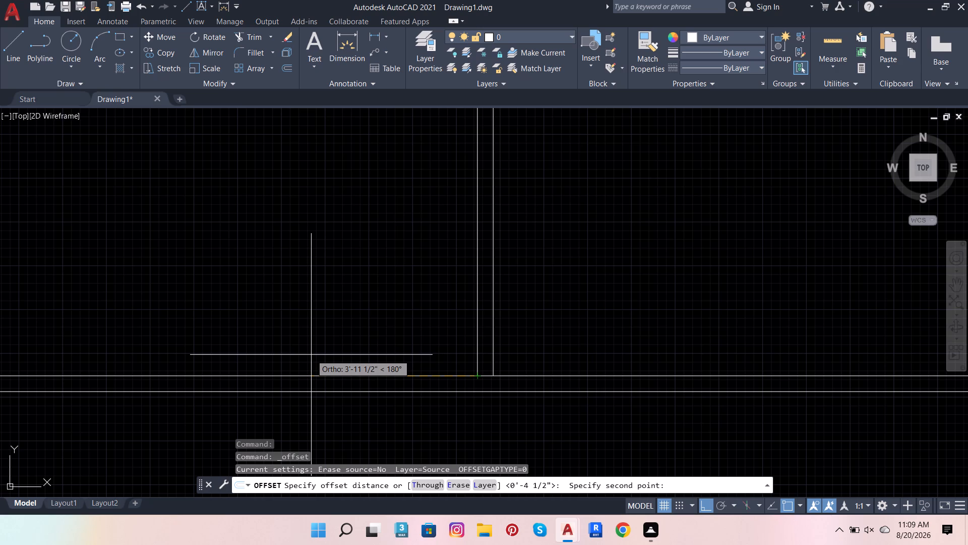
key("6")
key("apostrophe")
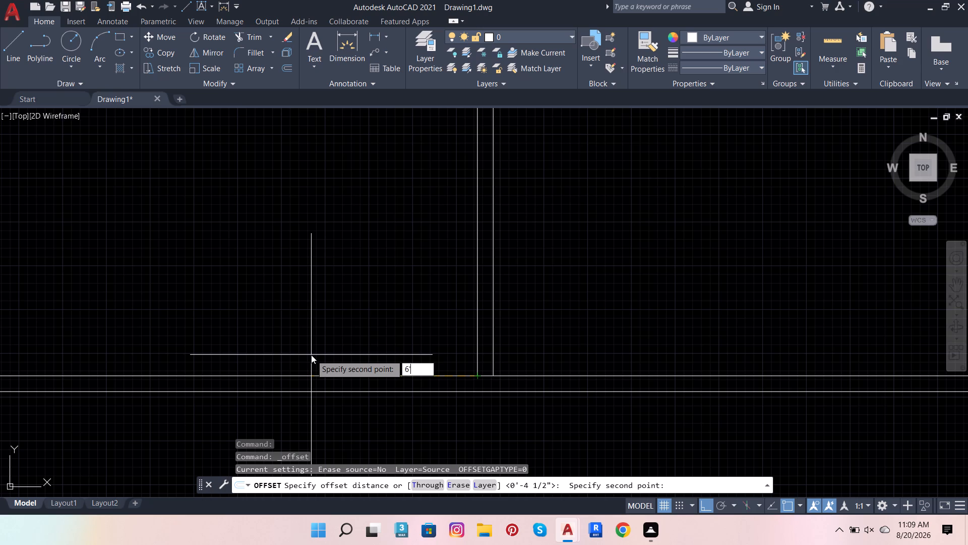
key("Return")
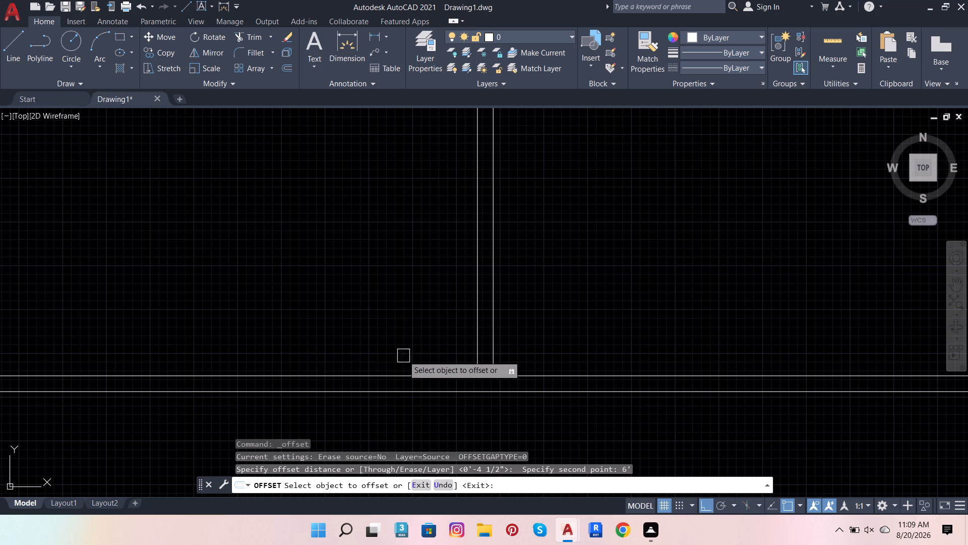
scroll(434, 338, "down", 1)
left_click(455, 319)
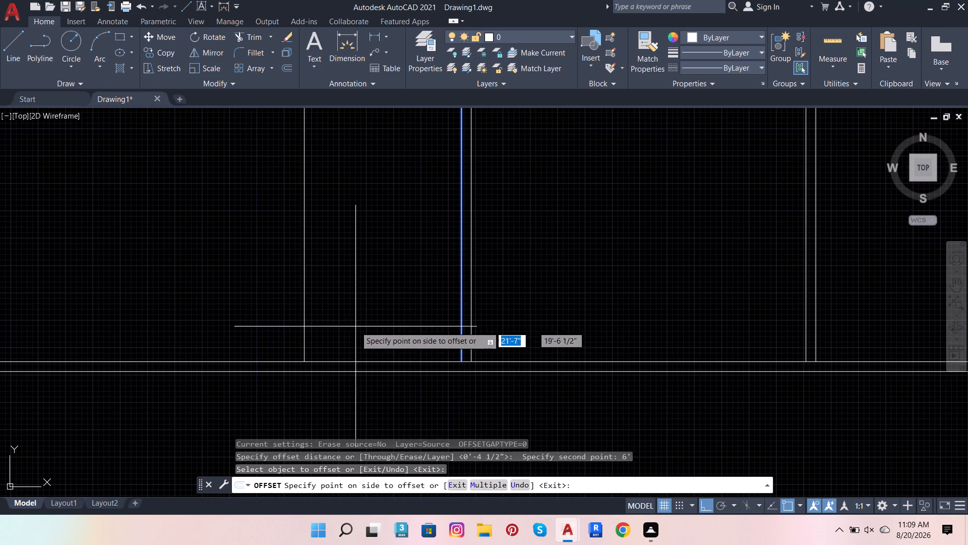
left_click(345, 326)
Offset the new single vertical line 4.5" to the left to form the third vertical interior wall.
left_click(290, 67)
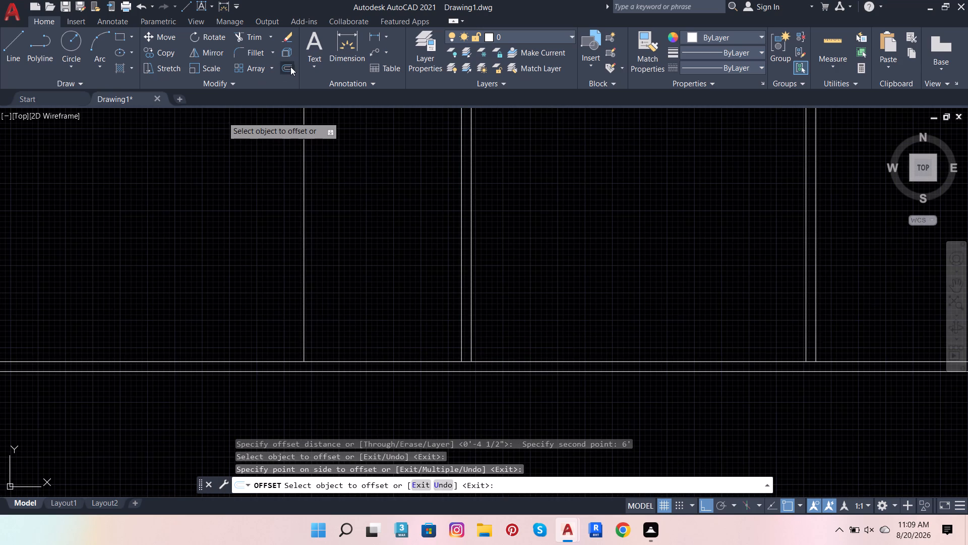
left_click(301, 363)
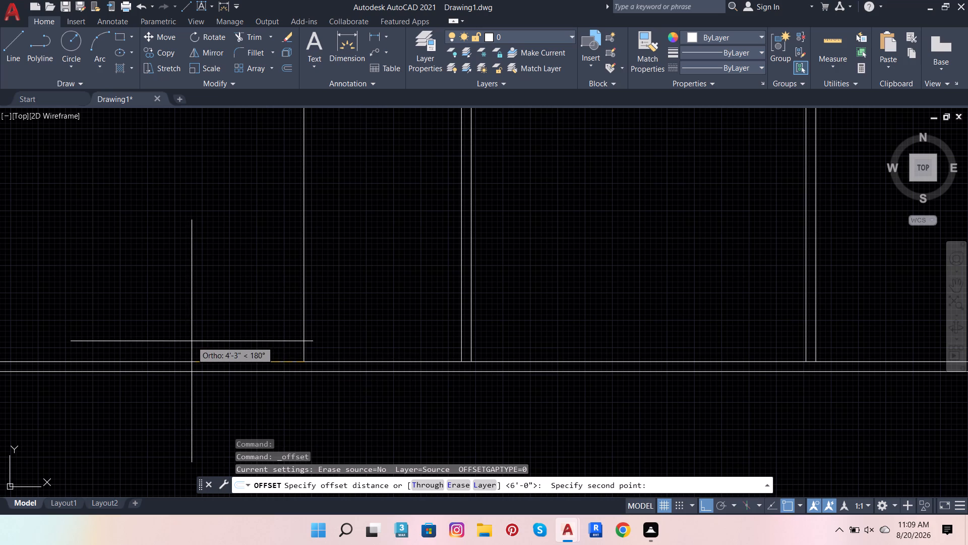
key("4")
type(".5")
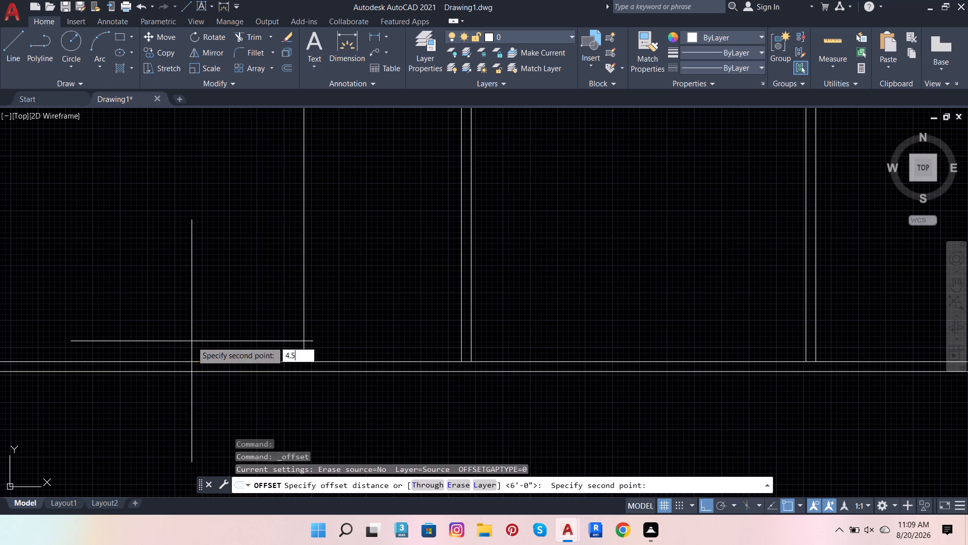
key("Return")
left_click_drag(302, 270, 298, 270)
left_click(177, 271)
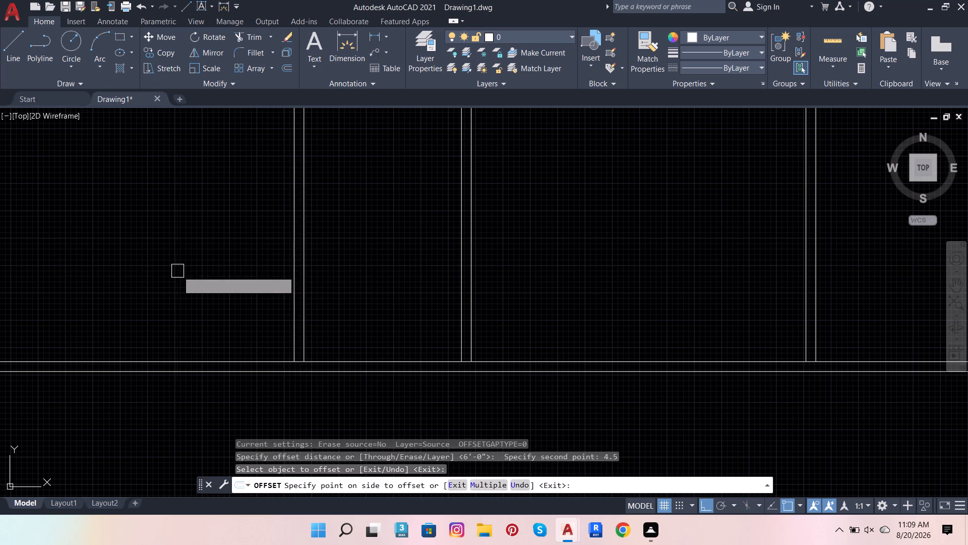
scroll(236, 300, "down", 4)
scroll(283, 255, "up", 1)
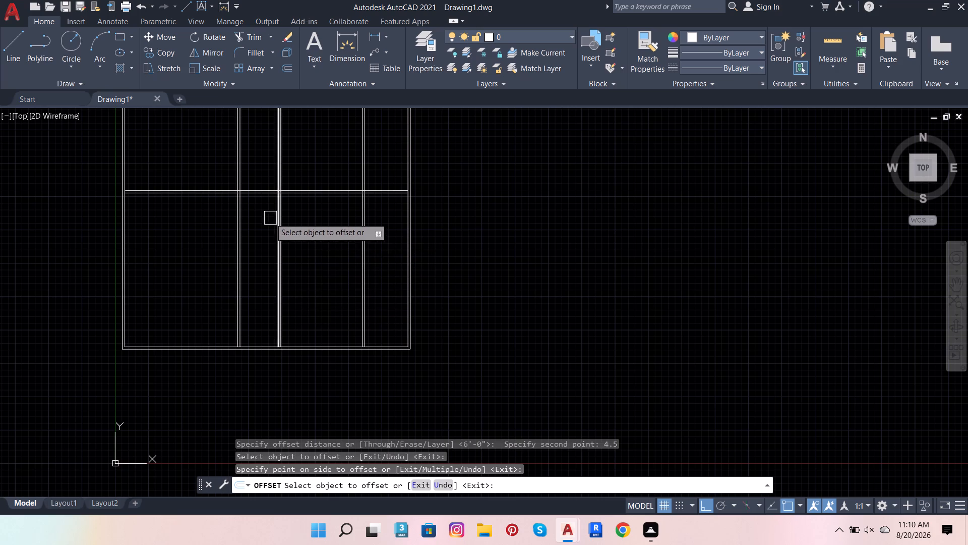
Trim away the three vertical interior walls below the lowest horizontal interior wall, using a fence across their lines.
left_click(252, 38)
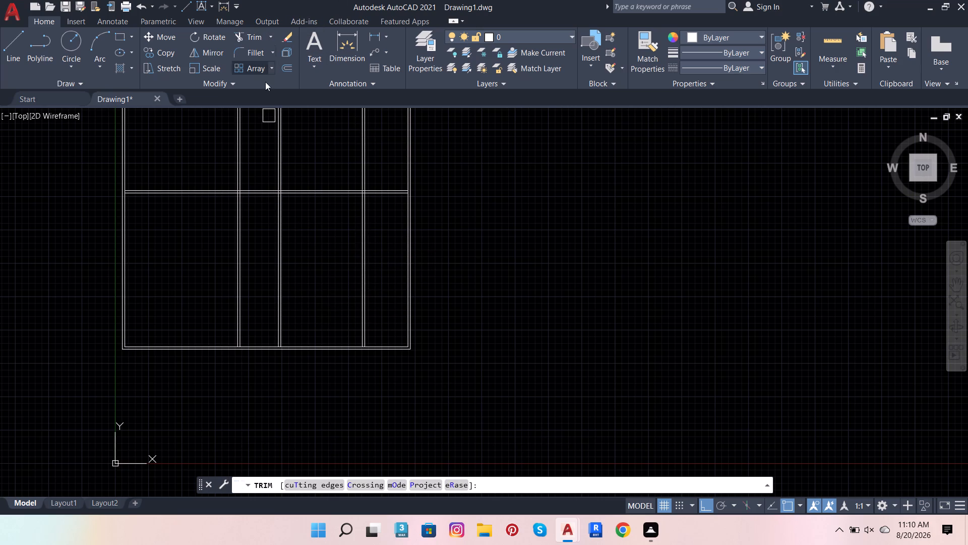
left_click_drag(211, 276, 351, 270)
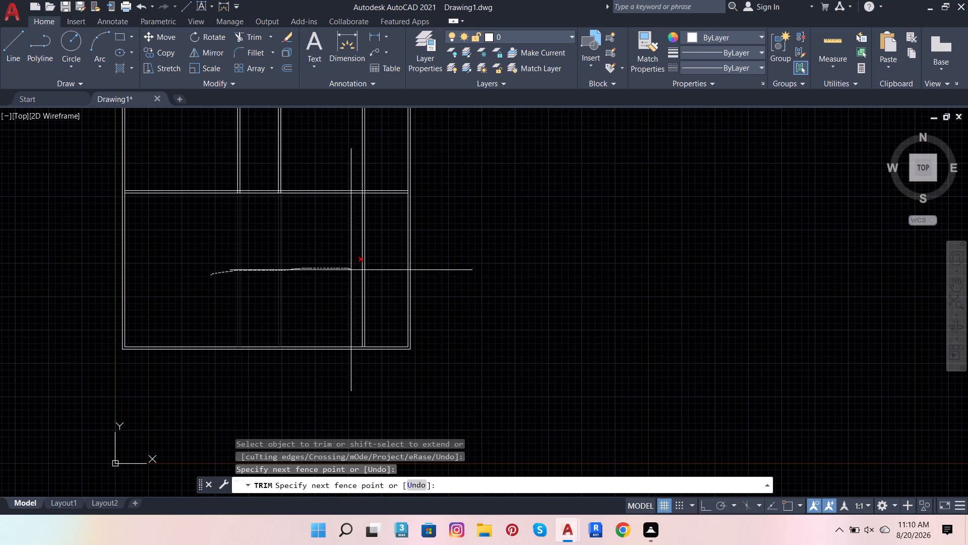
left_click_drag(351, 270, 375, 286)
Trim the leftmost vertical wall's line stubs lying between the two faces of the lowest horizontal interior wall.
scroll(393, 143, "up", 3)
scroll(395, 172, "down", 3)
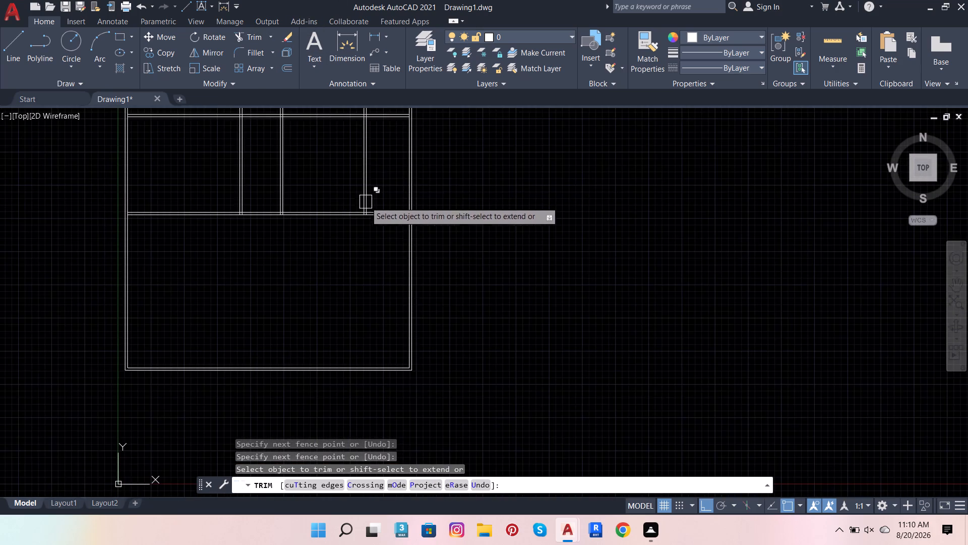
scroll(330, 207, "up", 3)
scroll(187, 245, "down", 5)
scroll(128, 254, "up", 4)
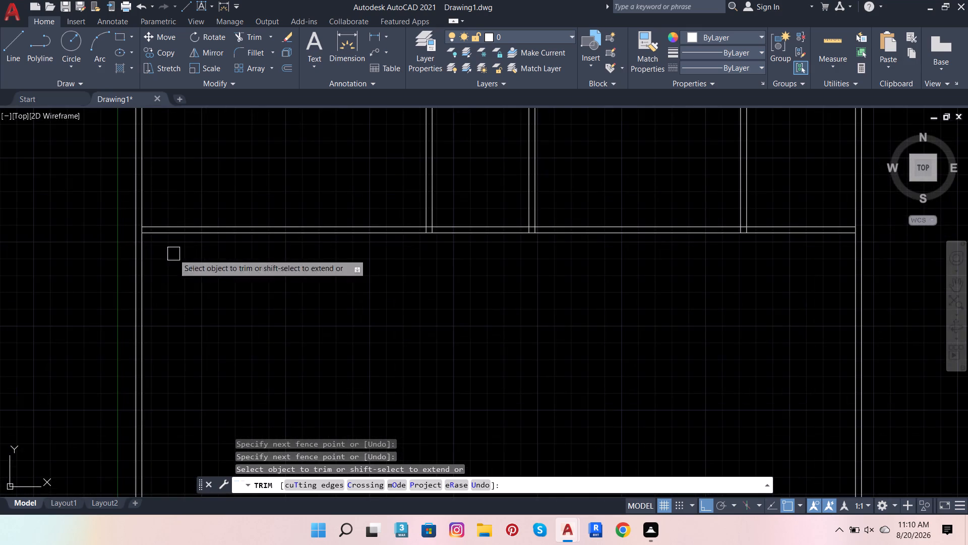
scroll(451, 217, "up", 4)
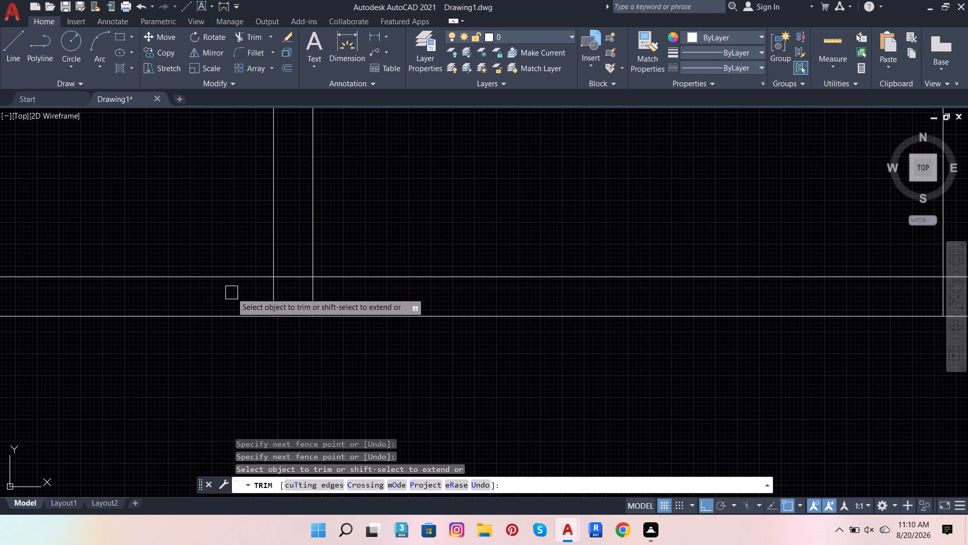
left_click_drag(231, 293, 333, 308)
Trim both line stubs of the middle vertical wall lying between the faces of the lowest horizontal interior wall.
scroll(210, 303, "down", 4)
scroll(375, 306, "up", 4)
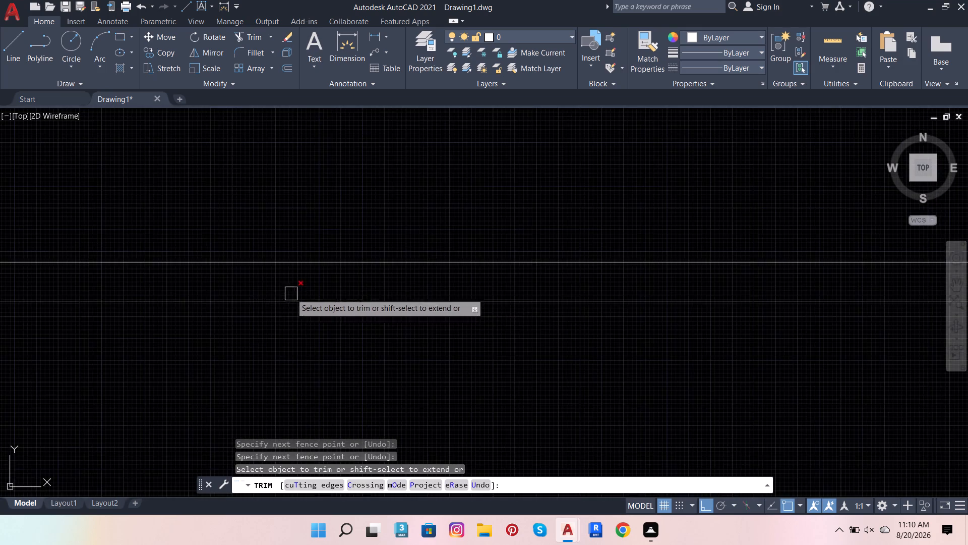
scroll(278, 299, "down", 3)
scroll(202, 286, "up", 3)
scroll(224, 325, "up", 2)
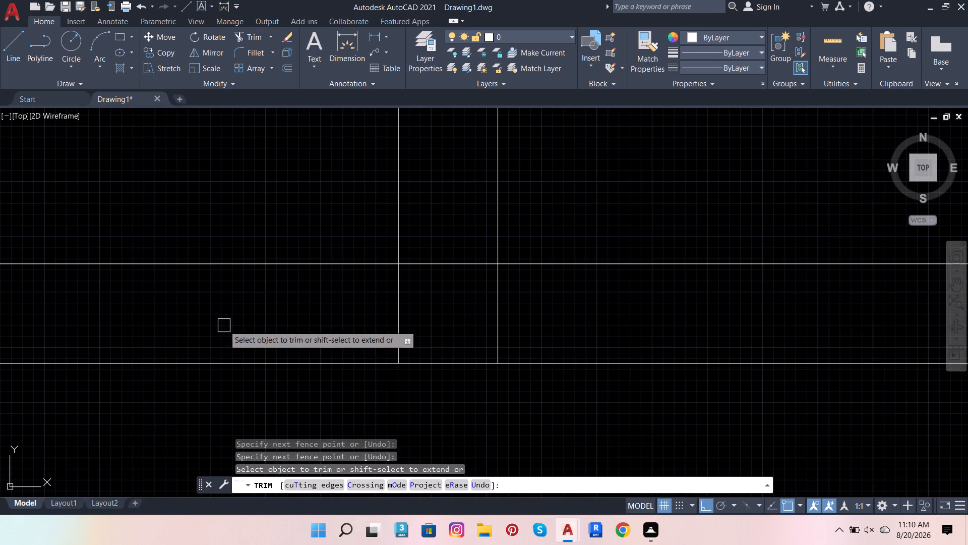
left_click_drag(250, 315, 497, 323)
scroll(192, 347, "down", 5)
scroll(171, 347, "up", 2)
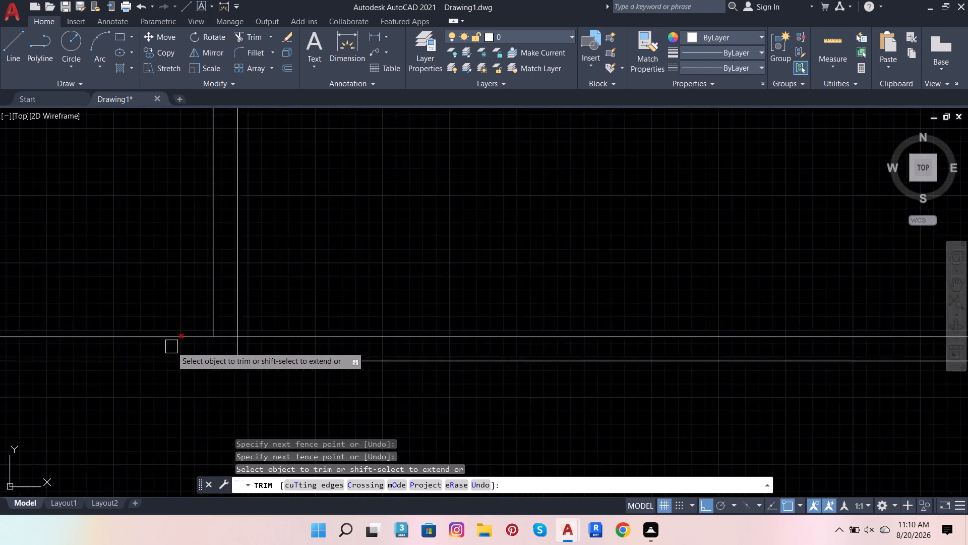
scroll(171, 347, "up", 2)
left_click(335, 347)
Trim the rightmost vertical wall's line stubs between the faces of the lowest horizontal interior wall and end the Trim command.
scroll(148, 347, "down", 4)
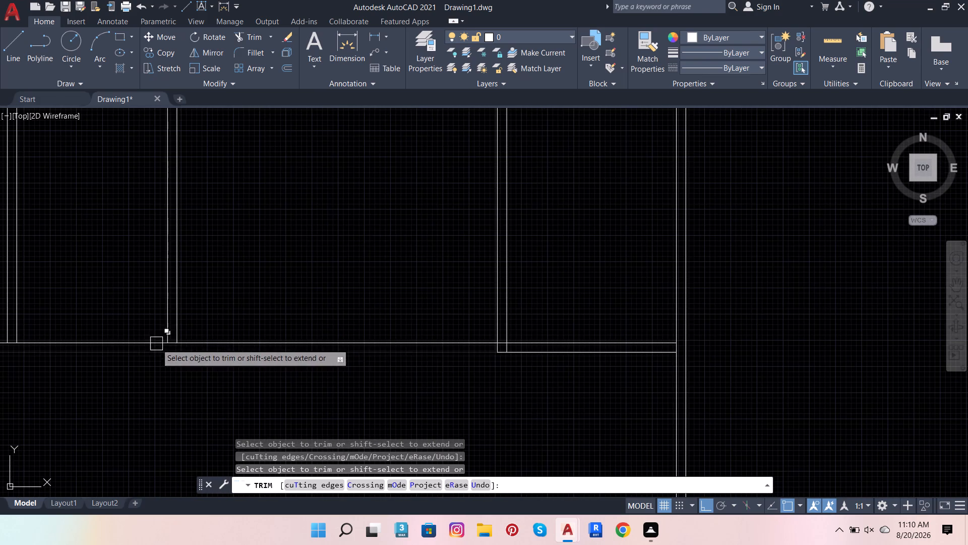
scroll(520, 343, "up", 4)
left_click_drag(341, 370, 416, 373)
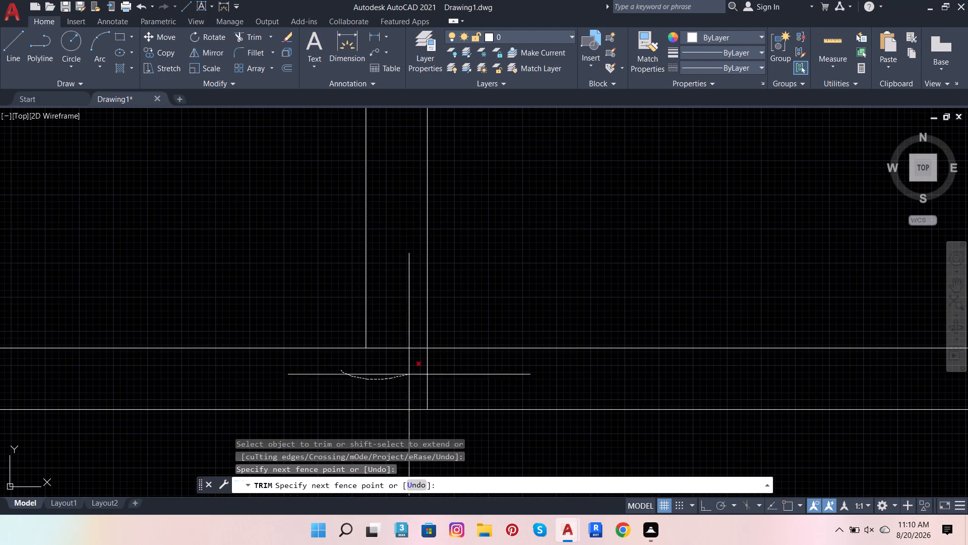
left_click_drag(416, 373, 513, 368)
scroll(287, 360, "down", 5)
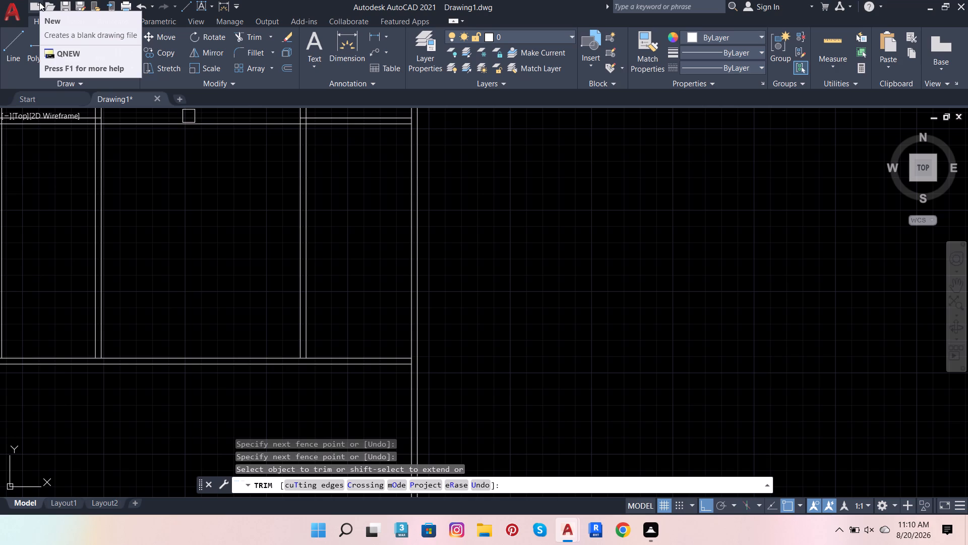
key("Escape")
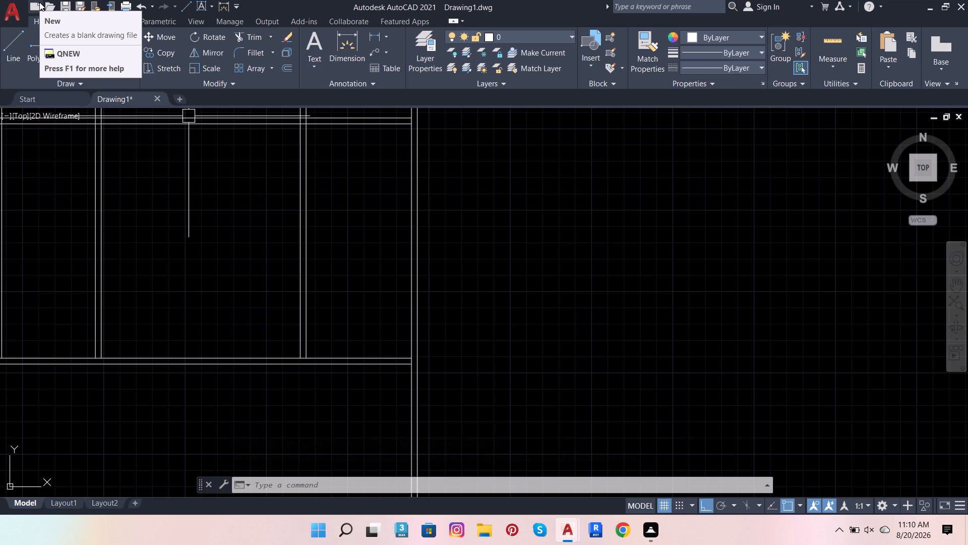
Trim away the three vertical interior walls between the second and third horizontal interior walls from the bottom.
scroll(68, 57, "down", 5)
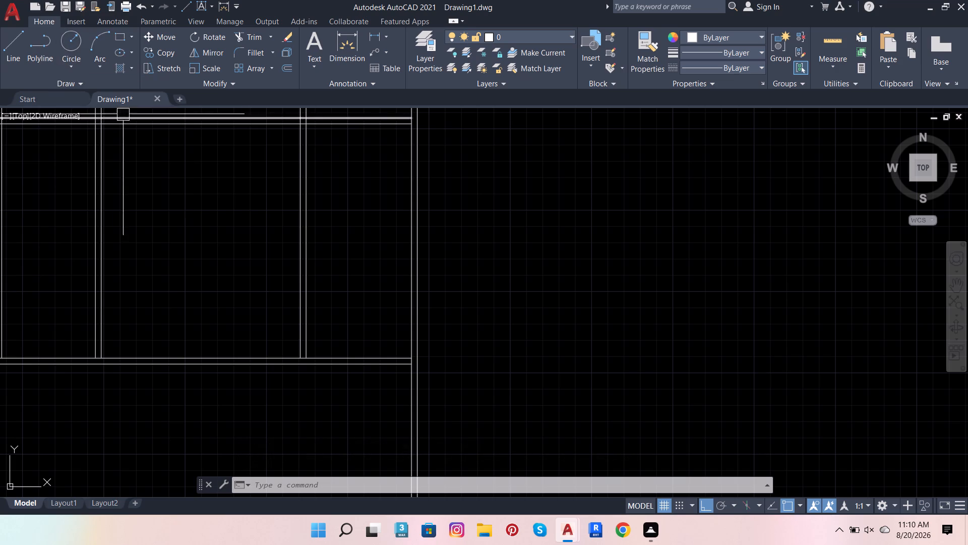
scroll(192, 236, "down", 4)
scroll(174, 205, "up", 3)
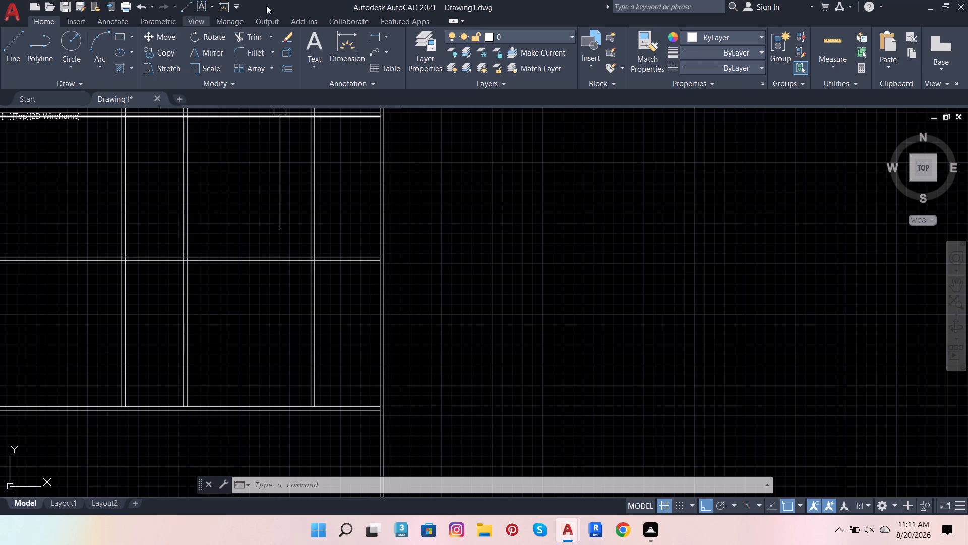
left_click(264, 34)
left_click_drag(81, 179, 92, 179)
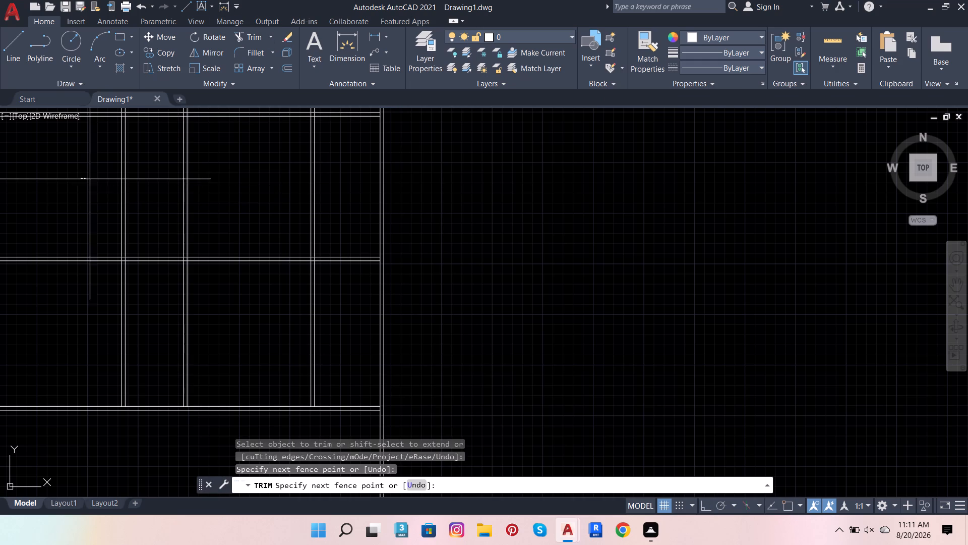
left_click_drag(92, 179, 331, 189)
Trim the overlapping lines where the rightmost vertical wall meets the second horizontal interior wall from the bottom.
scroll(312, 249, "up", 3)
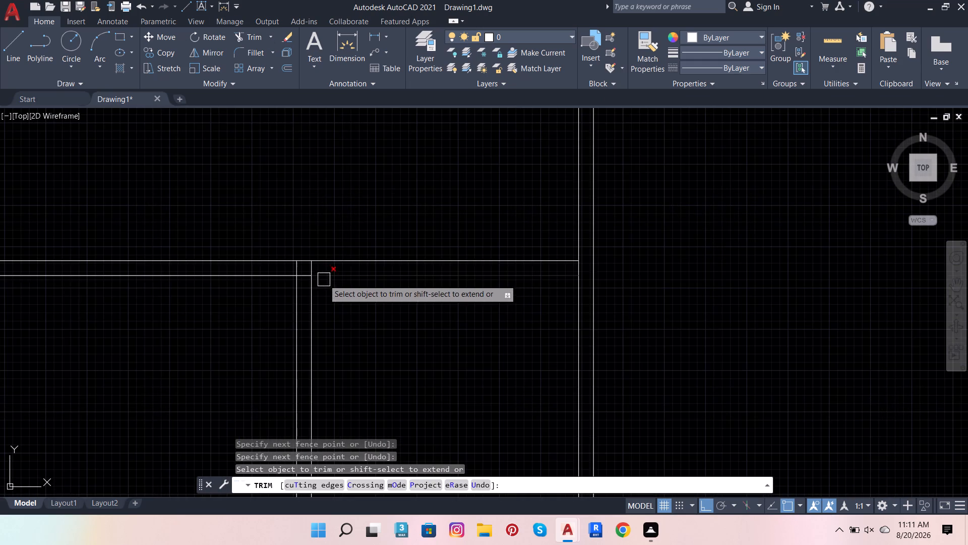
scroll(368, 262, "up", 1)
scroll(377, 296, "down", 2)
scroll(318, 290, "up", 4)
left_click_drag(313, 267, 472, 267)
left_click_drag(411, 284, 411, 329)
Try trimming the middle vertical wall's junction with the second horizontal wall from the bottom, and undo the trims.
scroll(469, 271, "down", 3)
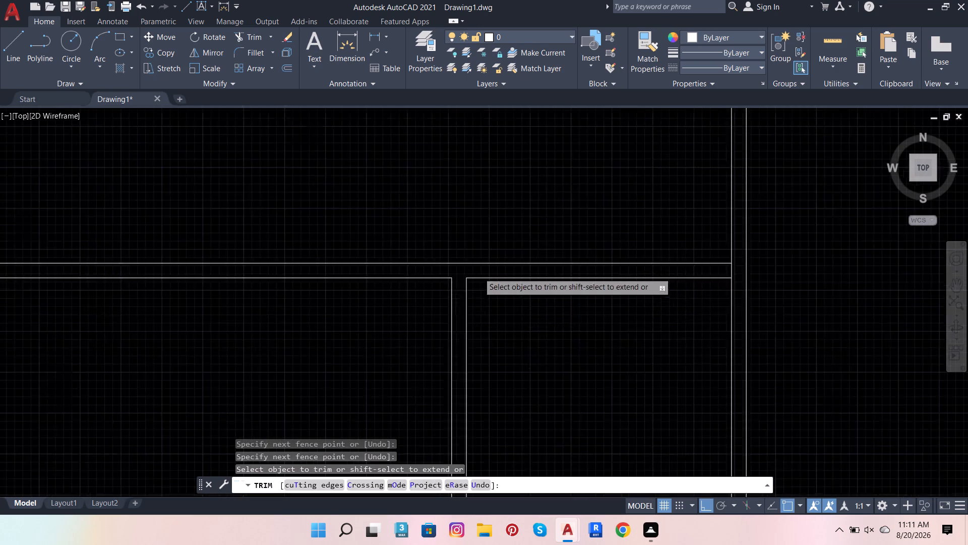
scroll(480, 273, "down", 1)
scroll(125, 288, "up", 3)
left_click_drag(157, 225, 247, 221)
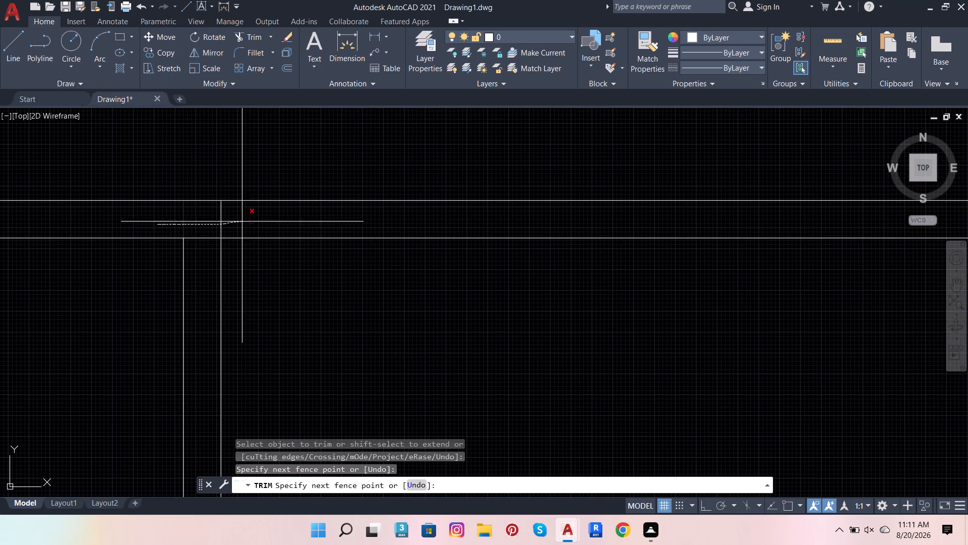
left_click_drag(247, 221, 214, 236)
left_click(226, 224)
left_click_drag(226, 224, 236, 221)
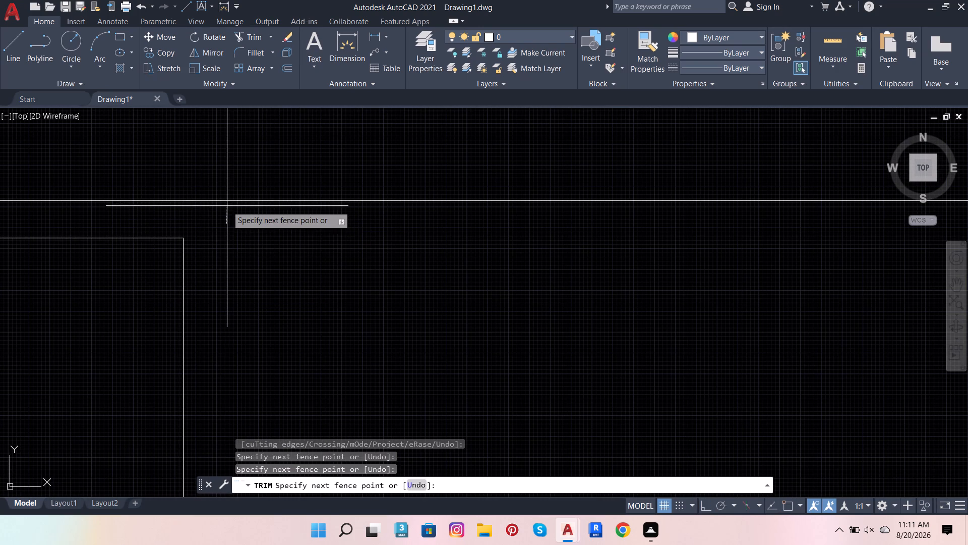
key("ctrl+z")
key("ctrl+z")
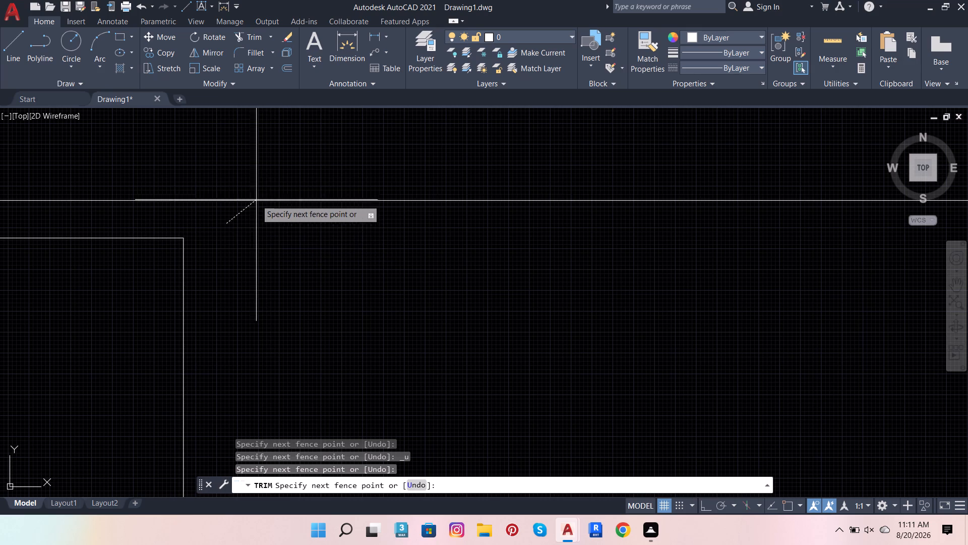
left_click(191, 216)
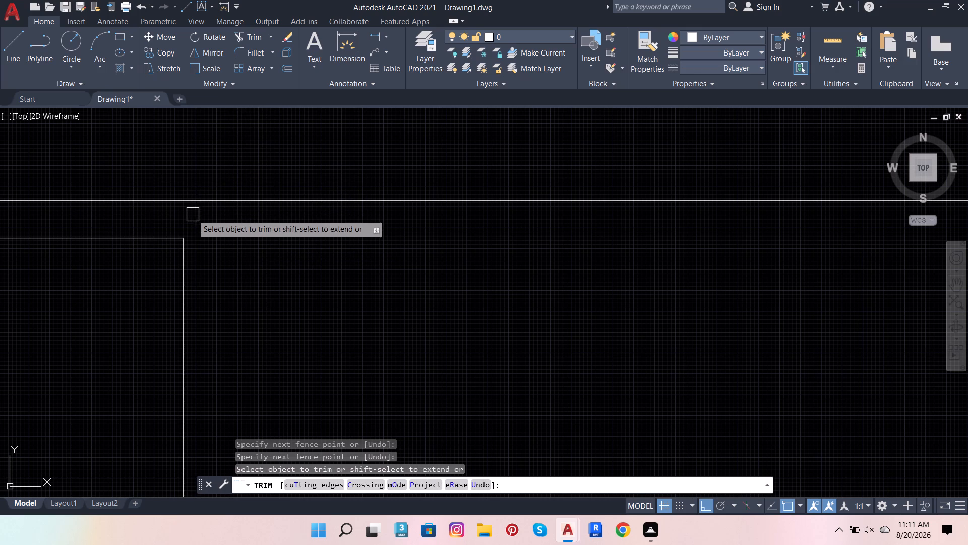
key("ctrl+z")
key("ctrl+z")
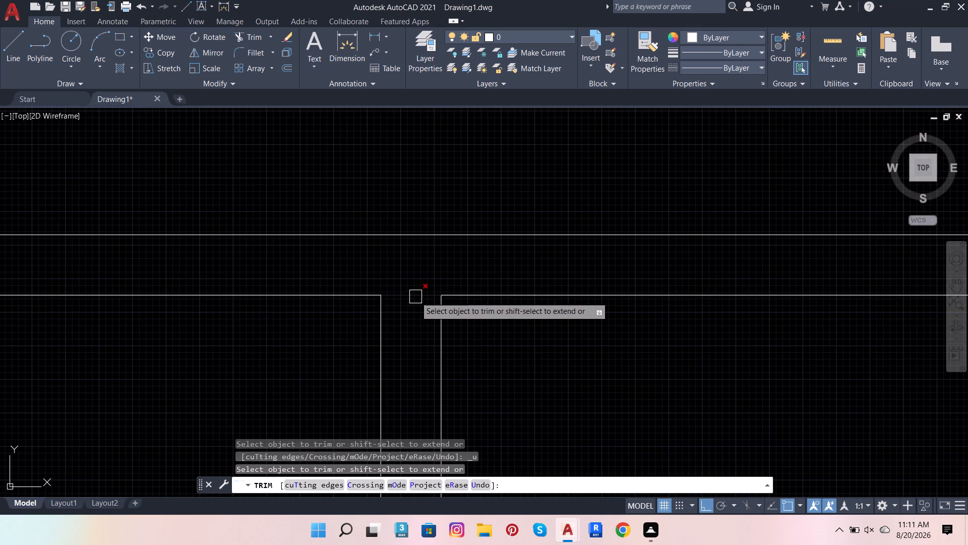
Trim the second horizontal wall's lower-face segment between the two faces of the rightmost vertical wall.
left_click(418, 295)
Trim the stubs and lower-face segment where the leftmost vertical wall meets the second horizontal wall from the bottom.
scroll(378, 365, "down", 4)
scroll(781, 230, "down", 4)
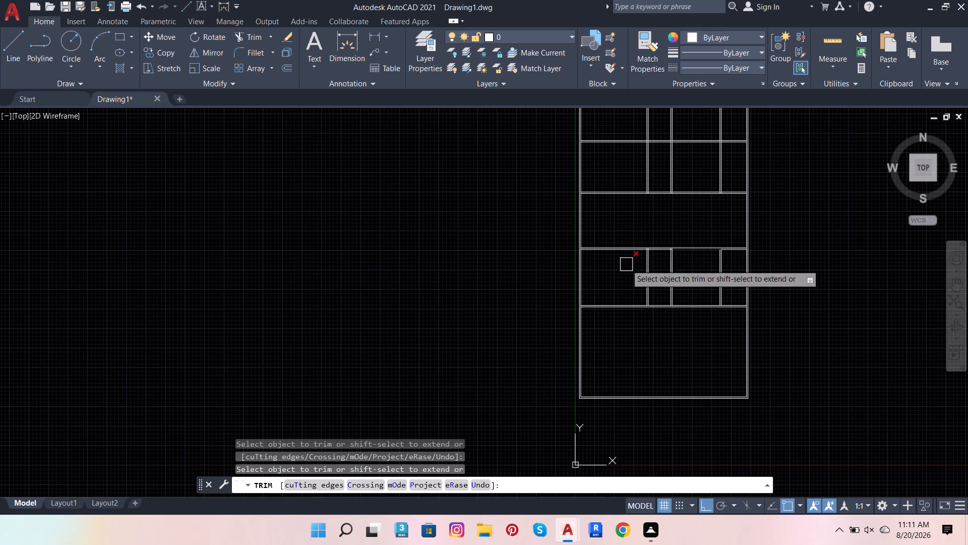
scroll(675, 248, "up", 4)
scroll(576, 249, "up", 2)
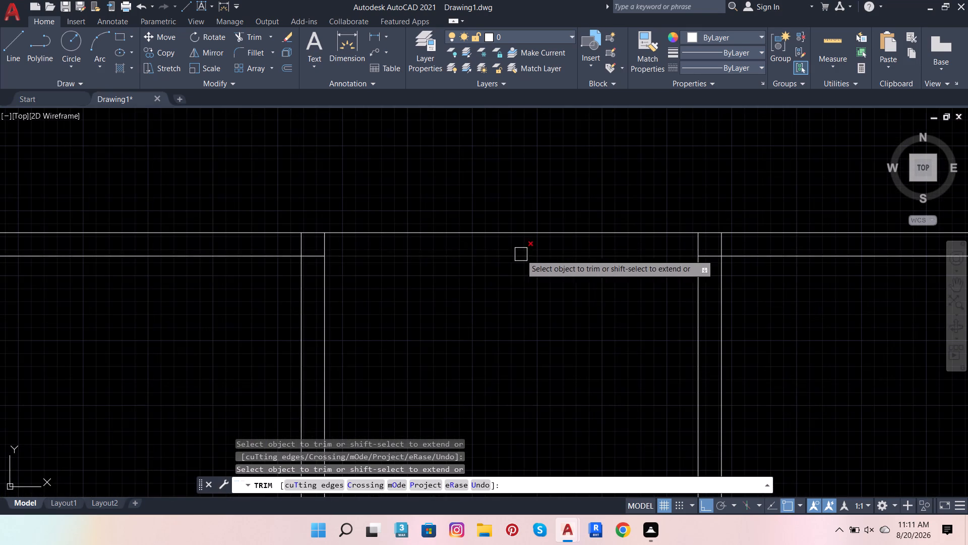
scroll(288, 248, "up", 1)
left_click_drag(285, 245, 347, 240)
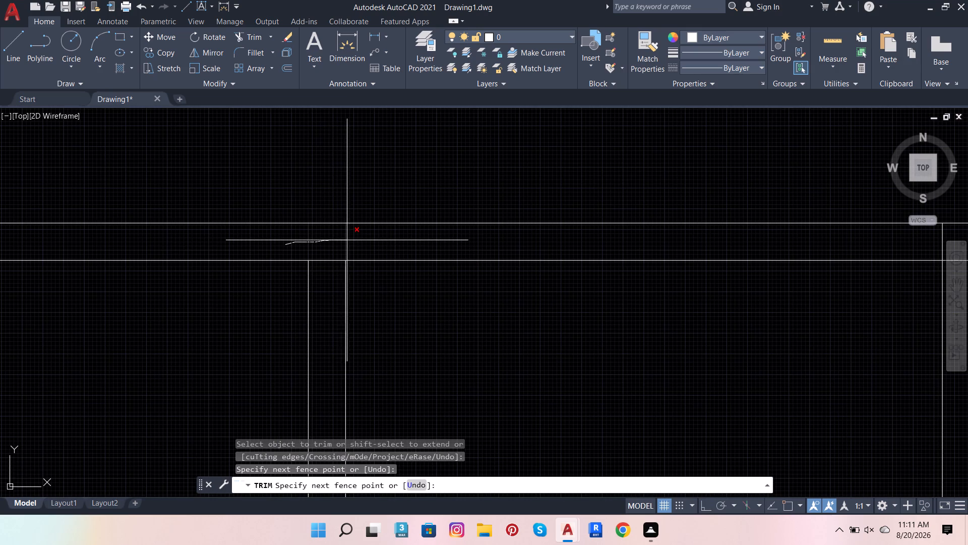
left_click_drag(347, 240, 327, 287)
Trim the stubs and lower-face segment where the middle vertical wall meets the second horizontal wall, and end the Trim command.
scroll(306, 272, "down", 4)
scroll(459, 264, "up", 3)
scroll(170, 296, "up", 3)
left_click_drag(180, 288, 276, 329)
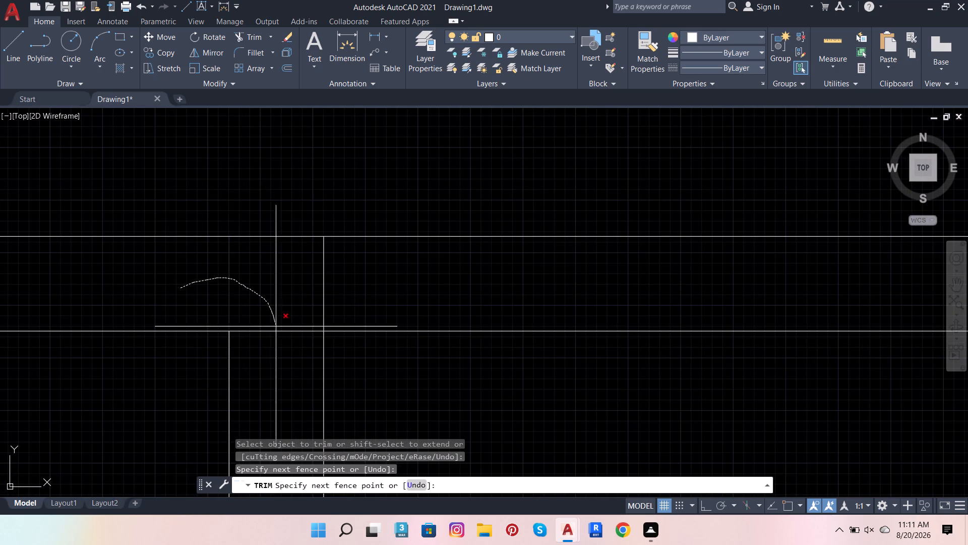
left_click_drag(276, 329, 340, 281)
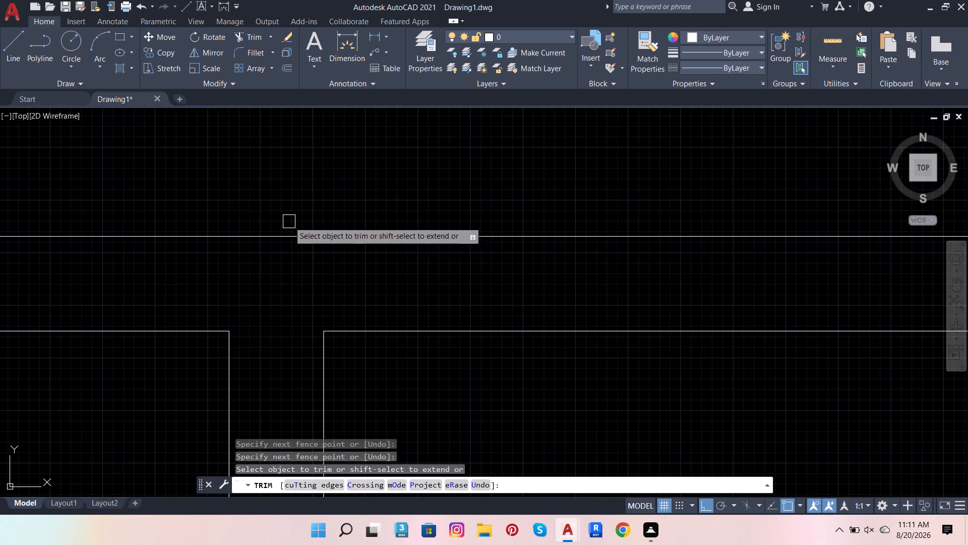
key("Escape")
scroll(284, 235, "down", 4)
key("Escape")
scroll(270, 298, "down", 5)
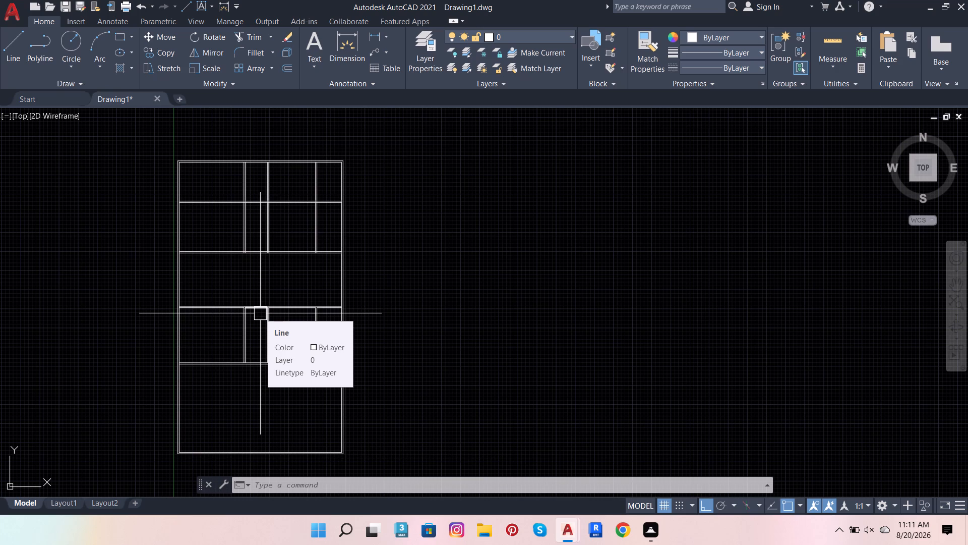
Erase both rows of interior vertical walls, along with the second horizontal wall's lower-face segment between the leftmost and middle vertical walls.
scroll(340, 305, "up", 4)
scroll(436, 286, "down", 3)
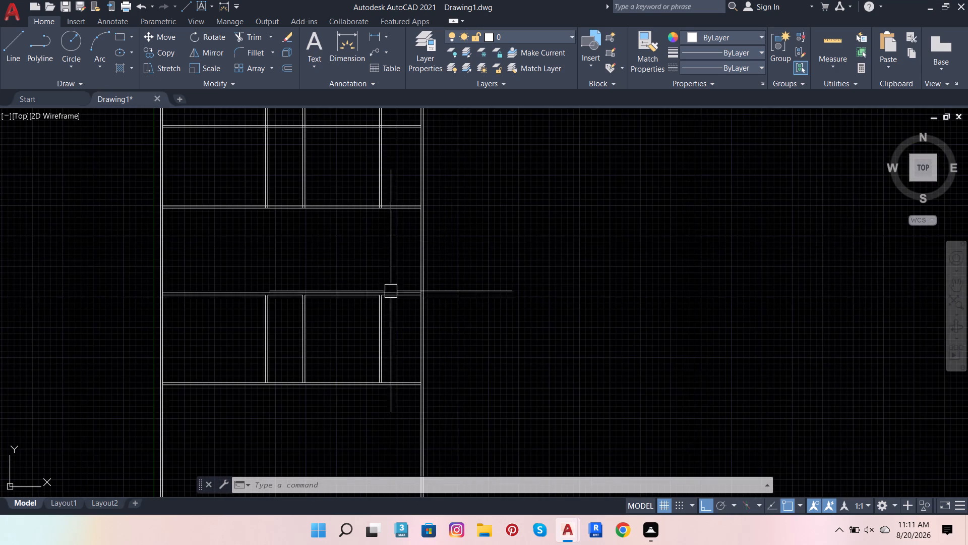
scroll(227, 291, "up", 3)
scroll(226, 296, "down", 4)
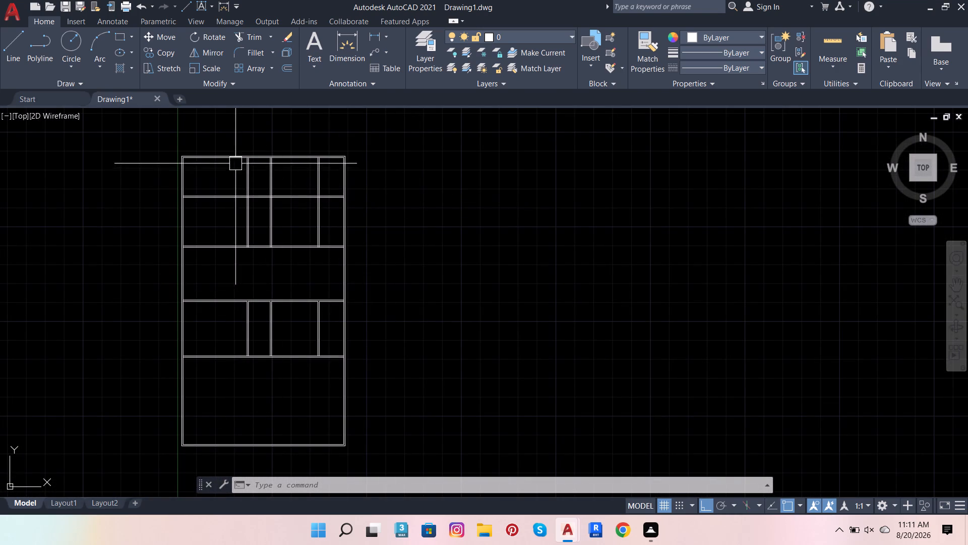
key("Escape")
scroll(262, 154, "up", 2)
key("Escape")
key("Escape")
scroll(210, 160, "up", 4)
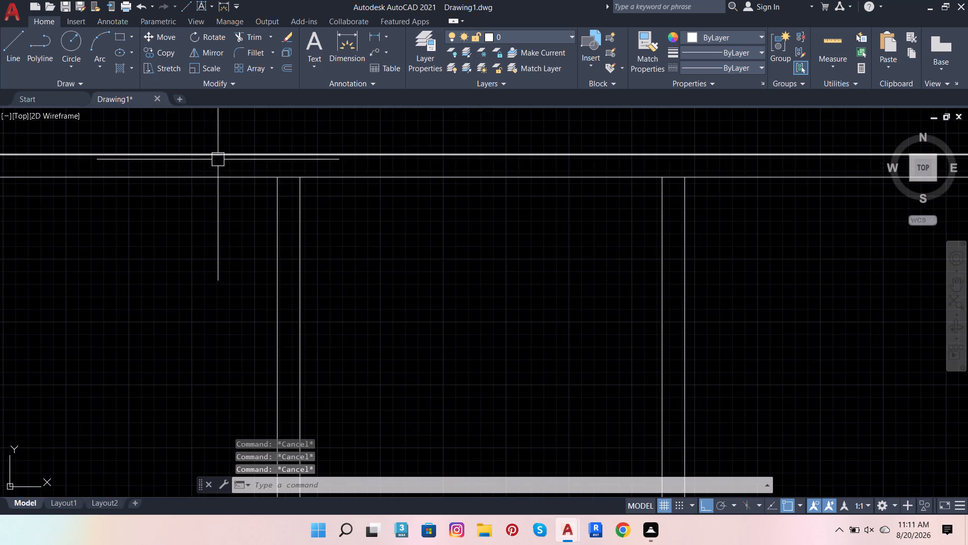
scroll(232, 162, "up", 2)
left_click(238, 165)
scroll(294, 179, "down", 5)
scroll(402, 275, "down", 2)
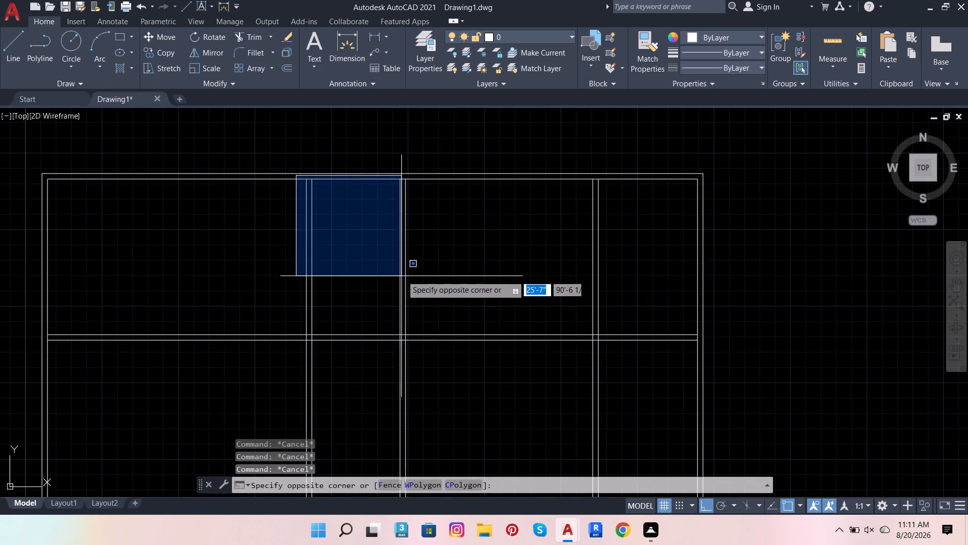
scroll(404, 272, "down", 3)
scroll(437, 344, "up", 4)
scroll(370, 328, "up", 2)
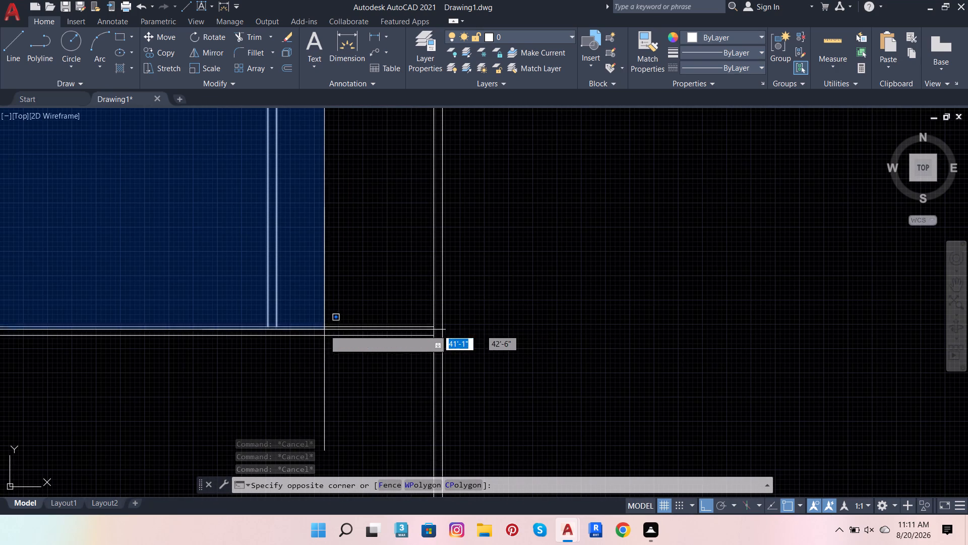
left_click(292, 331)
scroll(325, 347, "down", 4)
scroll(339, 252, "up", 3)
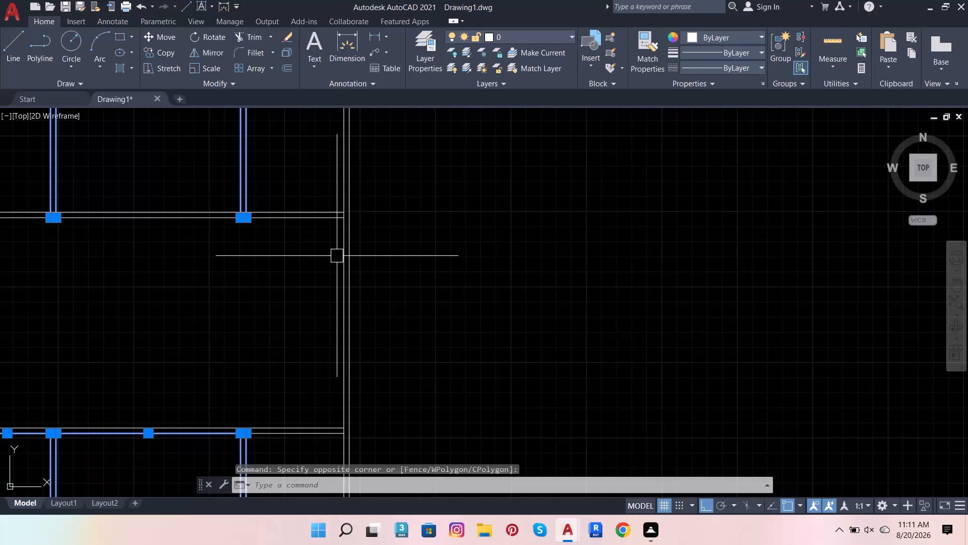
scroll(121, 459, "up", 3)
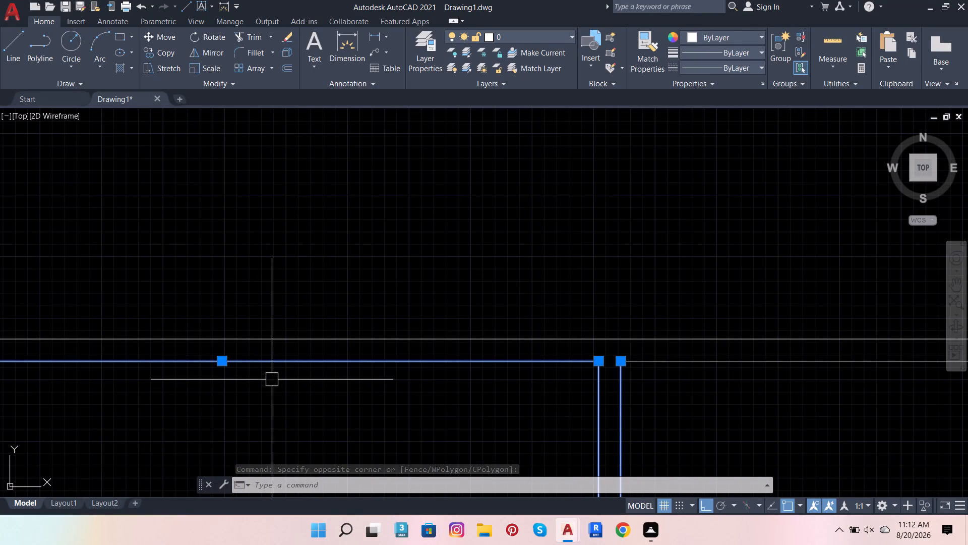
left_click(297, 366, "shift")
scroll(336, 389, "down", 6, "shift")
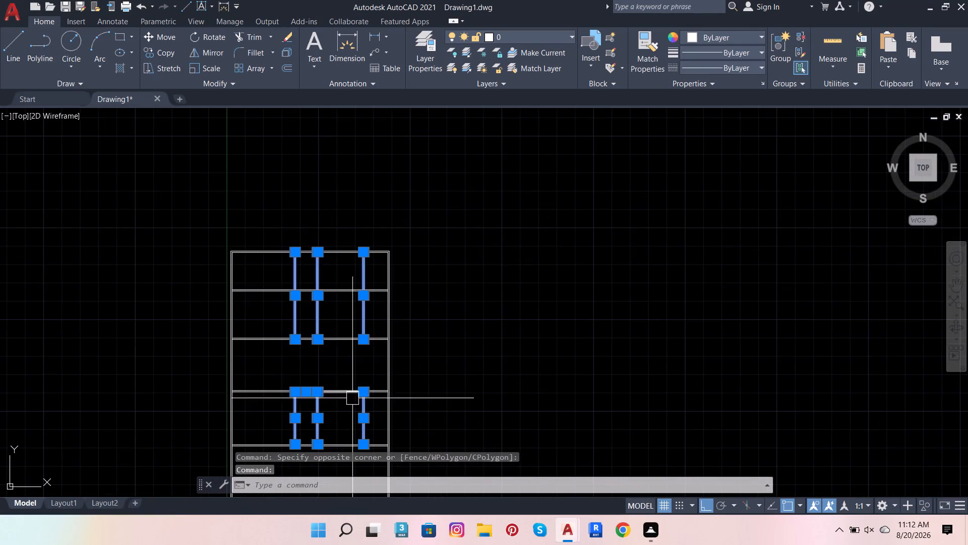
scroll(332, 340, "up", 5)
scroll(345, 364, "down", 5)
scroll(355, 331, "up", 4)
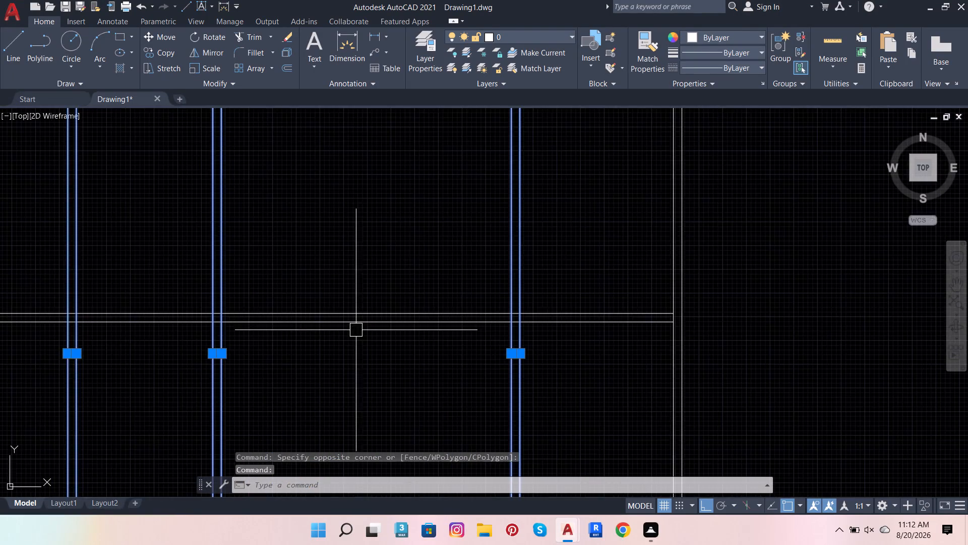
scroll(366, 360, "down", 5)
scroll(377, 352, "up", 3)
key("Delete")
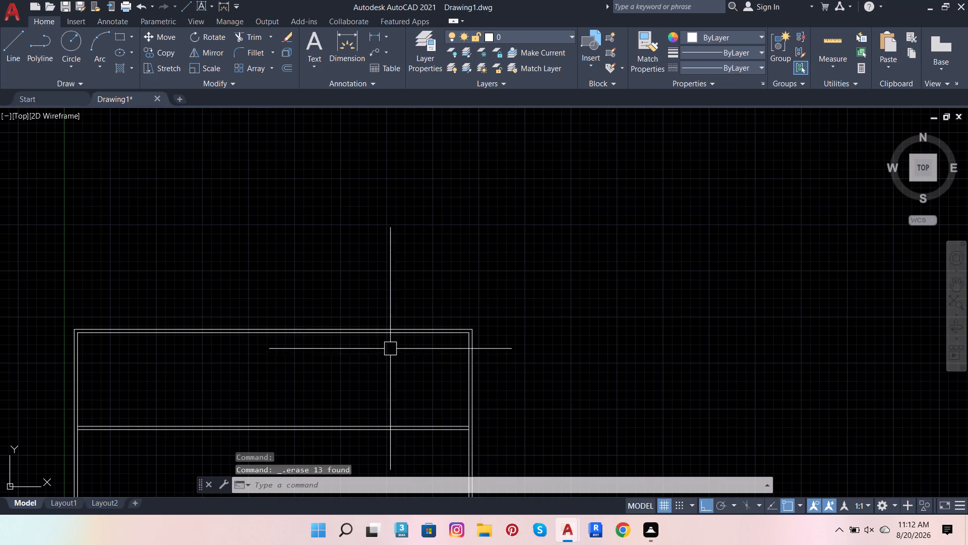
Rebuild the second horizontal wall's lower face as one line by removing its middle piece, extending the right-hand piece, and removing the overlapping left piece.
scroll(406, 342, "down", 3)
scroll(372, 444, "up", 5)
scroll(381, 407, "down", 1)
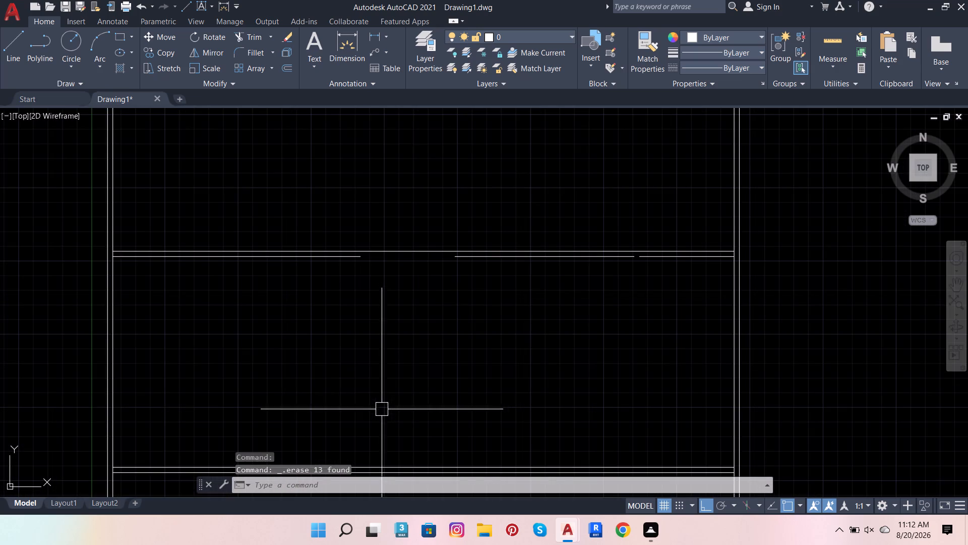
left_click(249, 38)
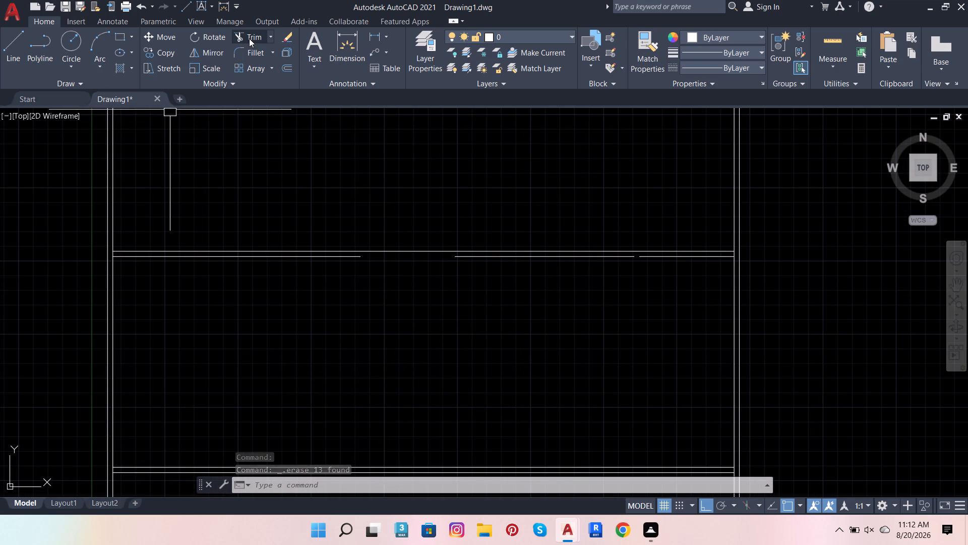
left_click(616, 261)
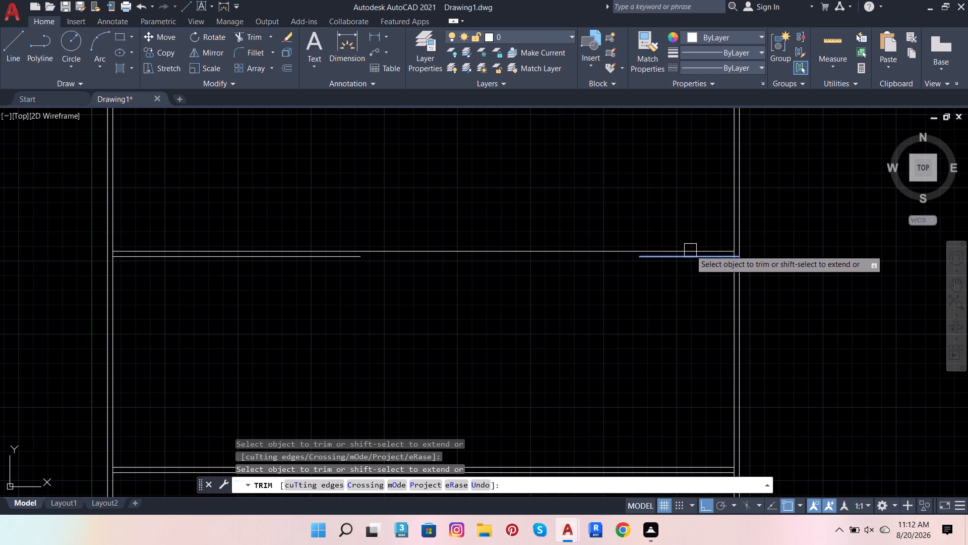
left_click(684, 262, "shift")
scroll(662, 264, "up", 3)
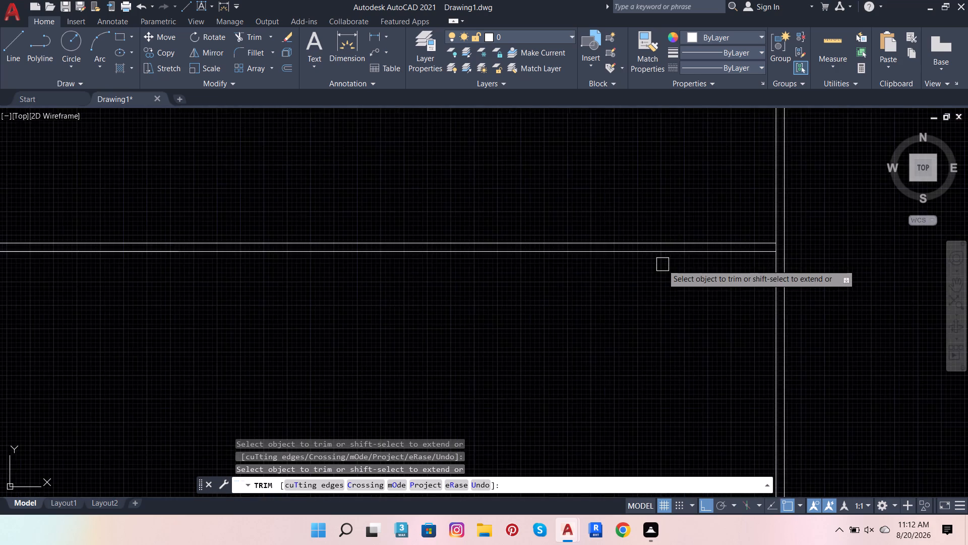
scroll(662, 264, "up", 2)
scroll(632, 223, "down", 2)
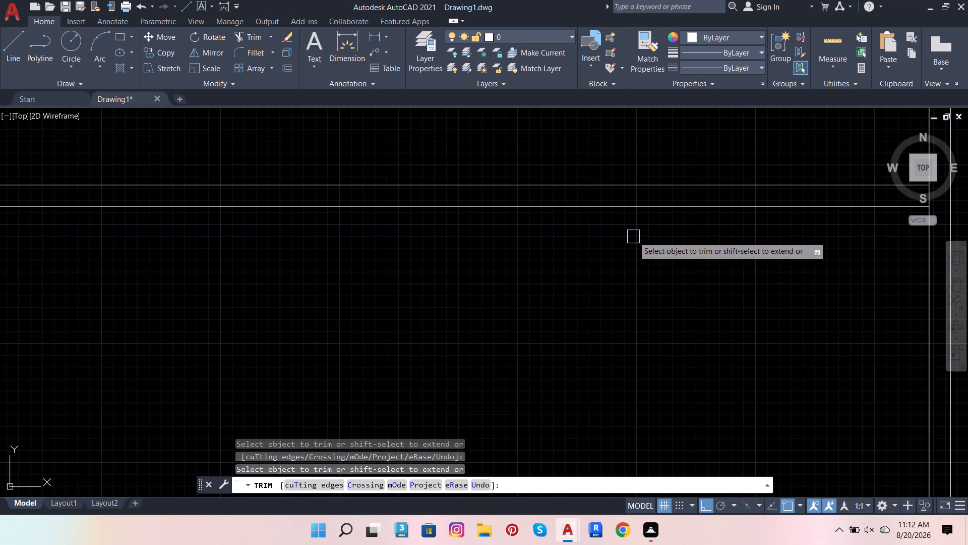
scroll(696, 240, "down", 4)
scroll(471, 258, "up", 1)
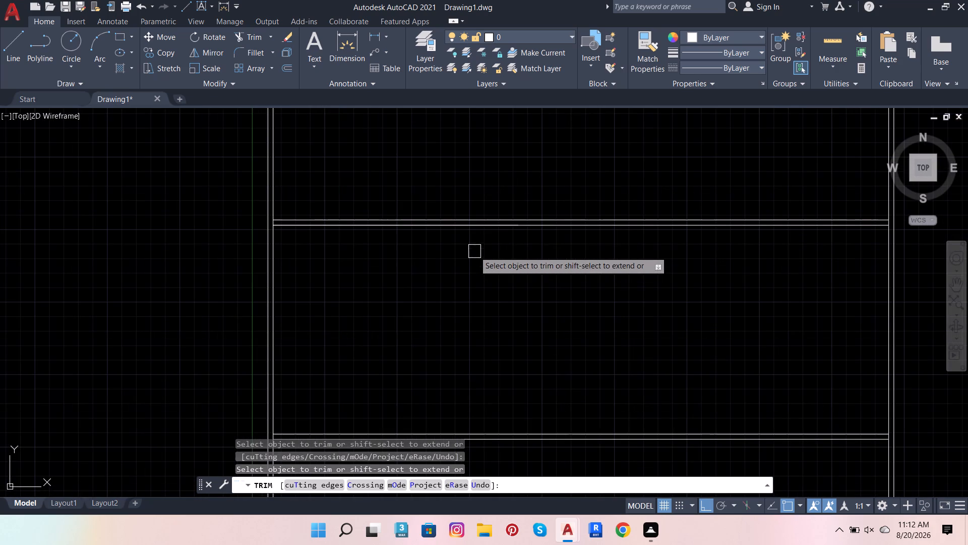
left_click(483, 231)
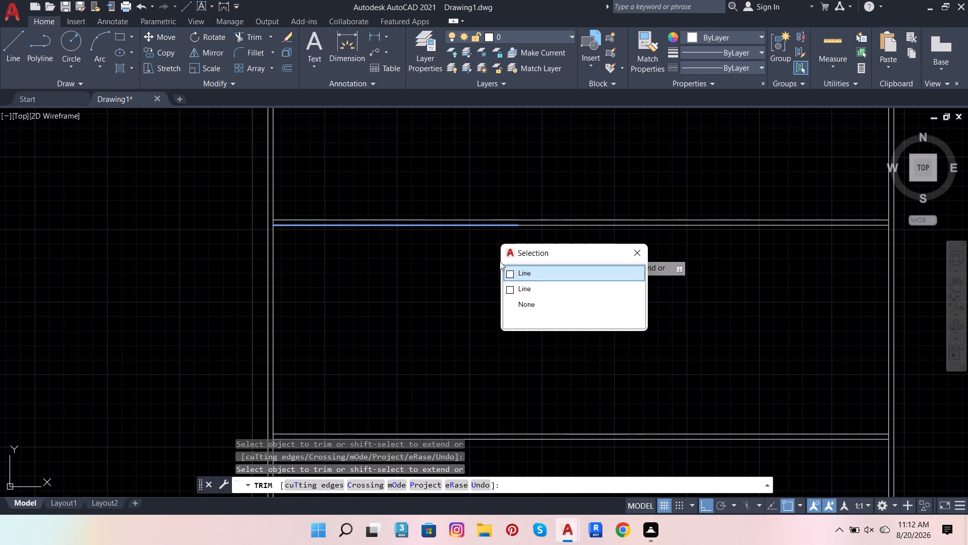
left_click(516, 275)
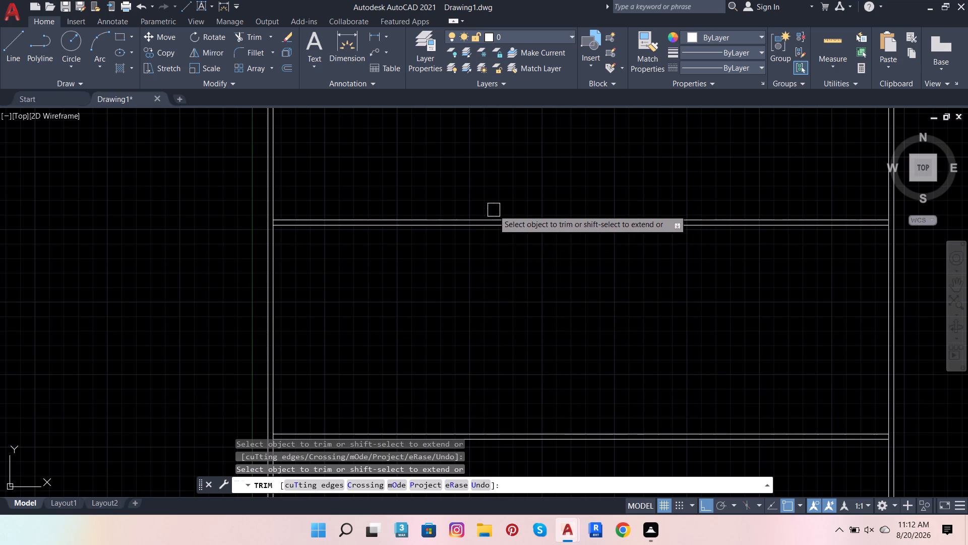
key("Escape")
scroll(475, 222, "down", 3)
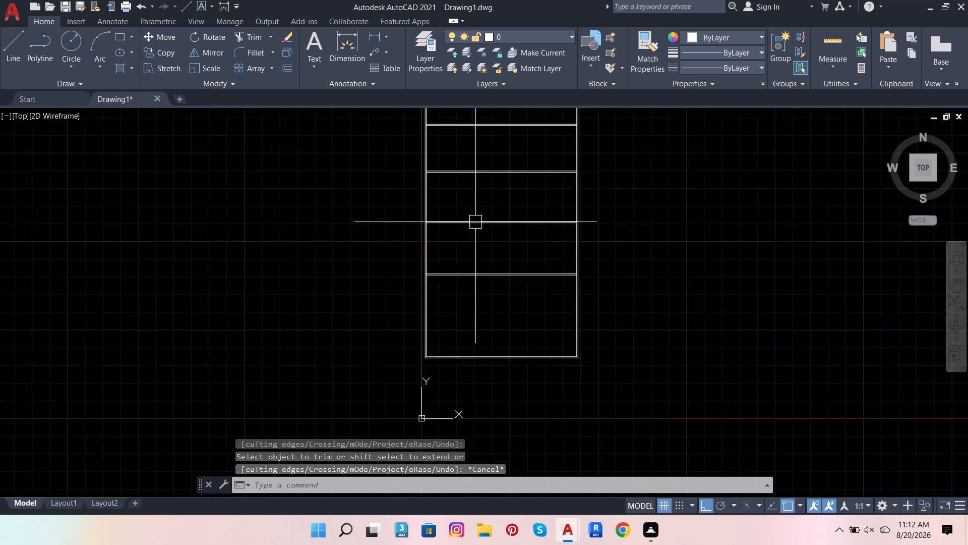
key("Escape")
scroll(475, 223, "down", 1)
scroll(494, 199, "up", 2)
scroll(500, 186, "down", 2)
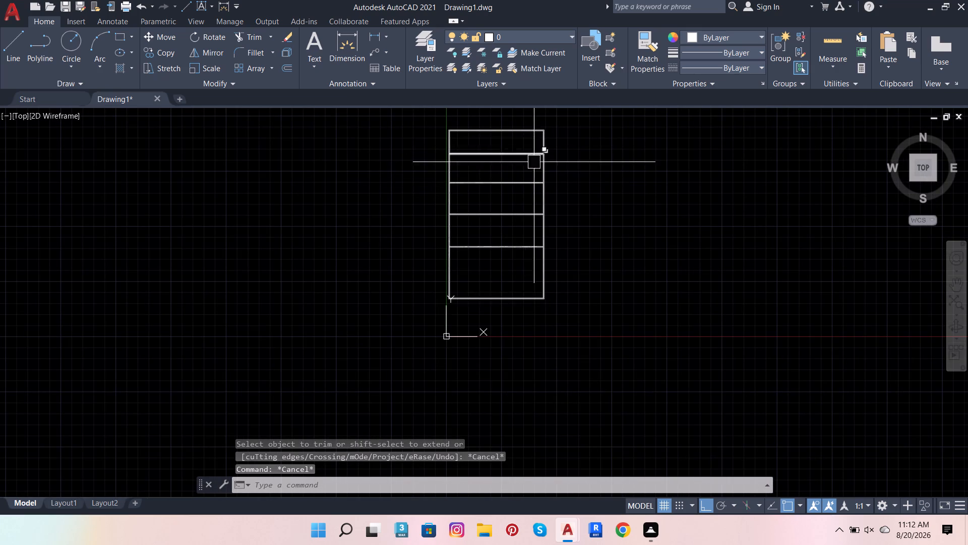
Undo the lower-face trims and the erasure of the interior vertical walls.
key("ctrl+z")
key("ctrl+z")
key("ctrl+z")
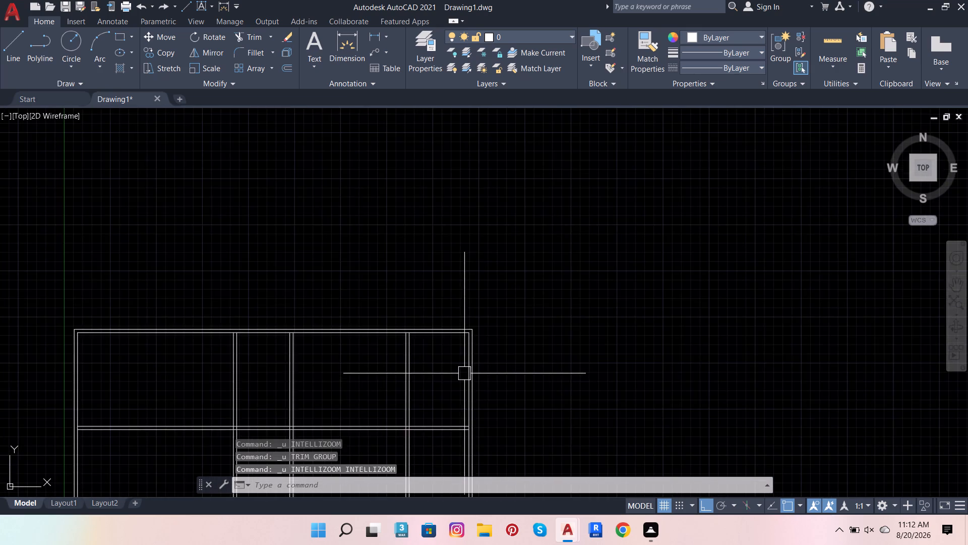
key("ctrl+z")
Erase the six face lines of the three interior vertical walls in the top two rows of the plan.
scroll(492, 347, "down", 6, "ctrl")
scroll(421, 177, "up", 1)
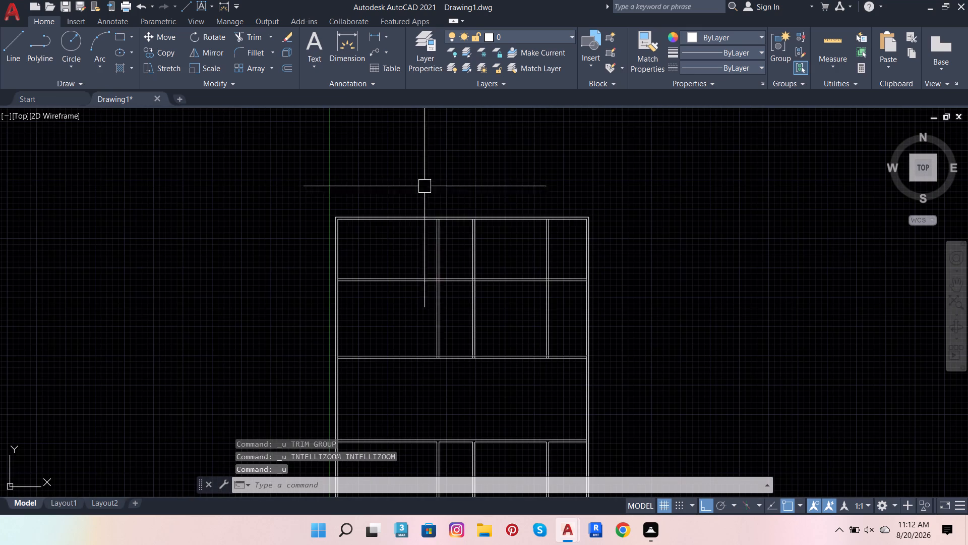
scroll(440, 234, "up", 3)
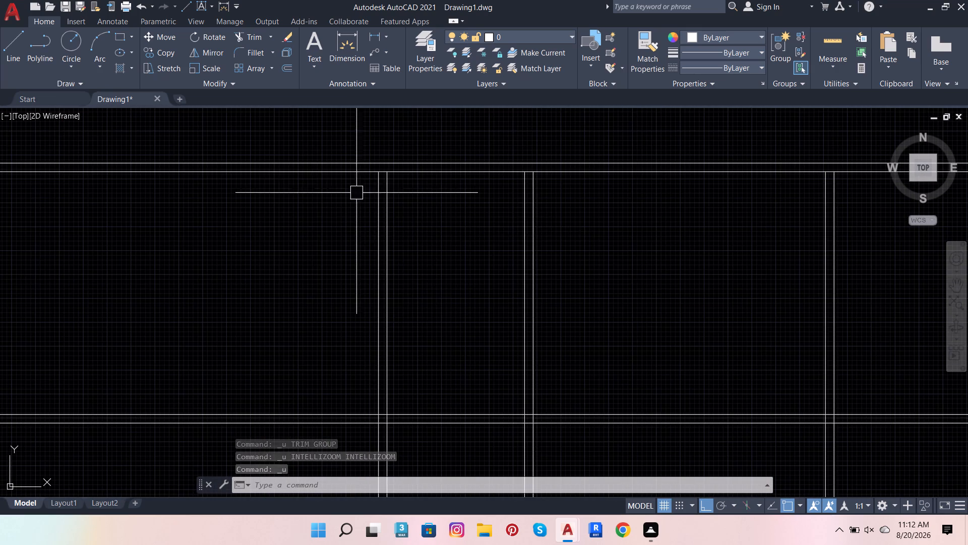
scroll(387, 168, "up", 2)
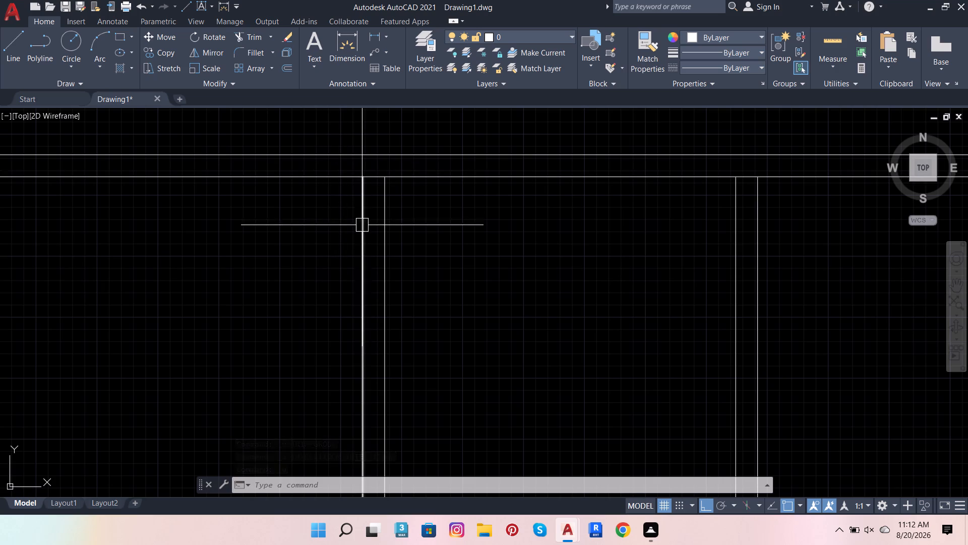
left_click(362, 225)
left_click(382, 229)
scroll(249, 269, "down", 3)
scroll(376, 294, "up", 3)
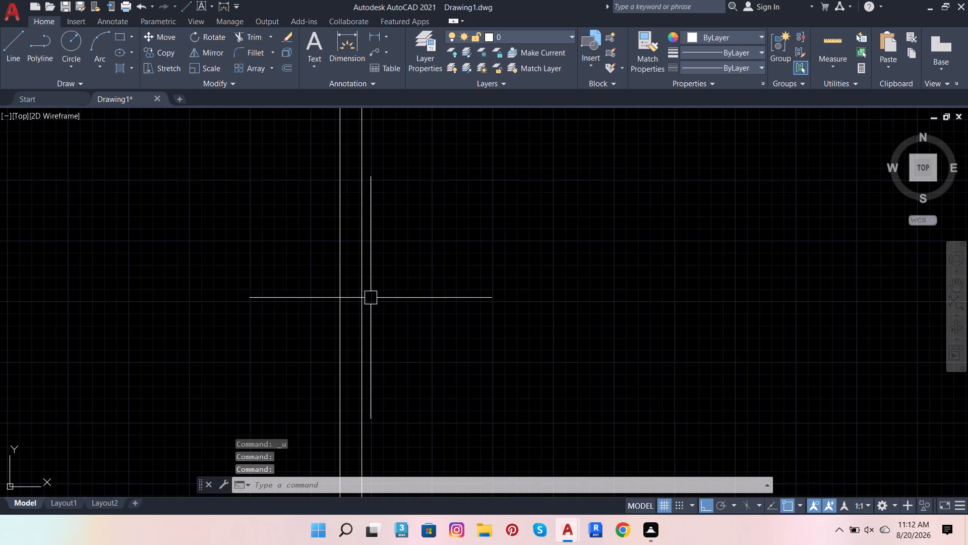
left_click(368, 300)
left_click(338, 306)
scroll(272, 310, "down", 3)
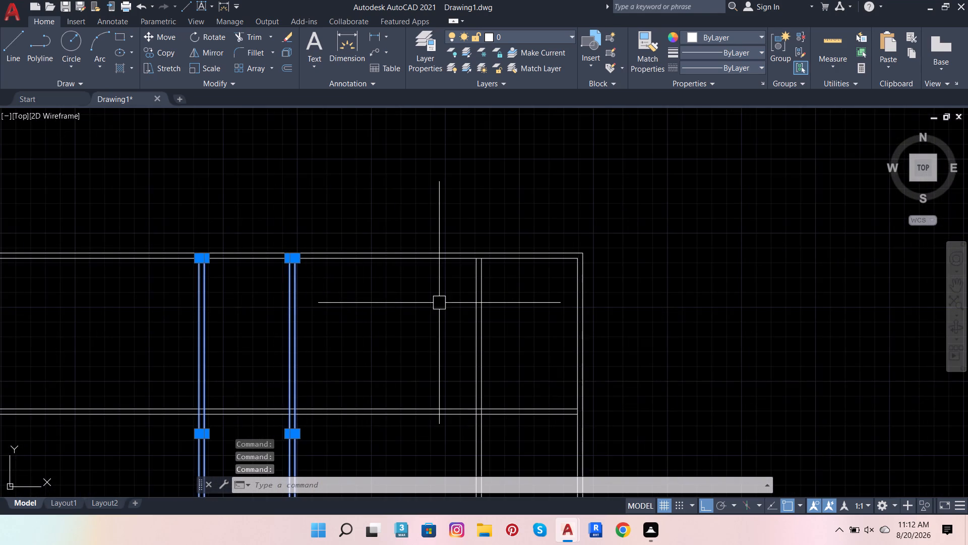
scroll(441, 303, "up", 3)
left_click(576, 307)
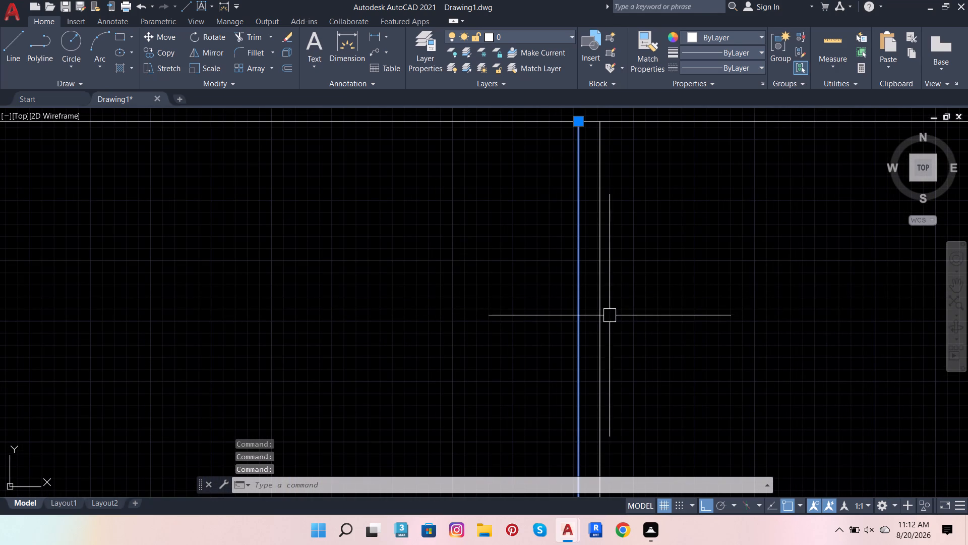
left_click(601, 314)
scroll(600, 311, "down", 7)
scroll(596, 338, "up", 3)
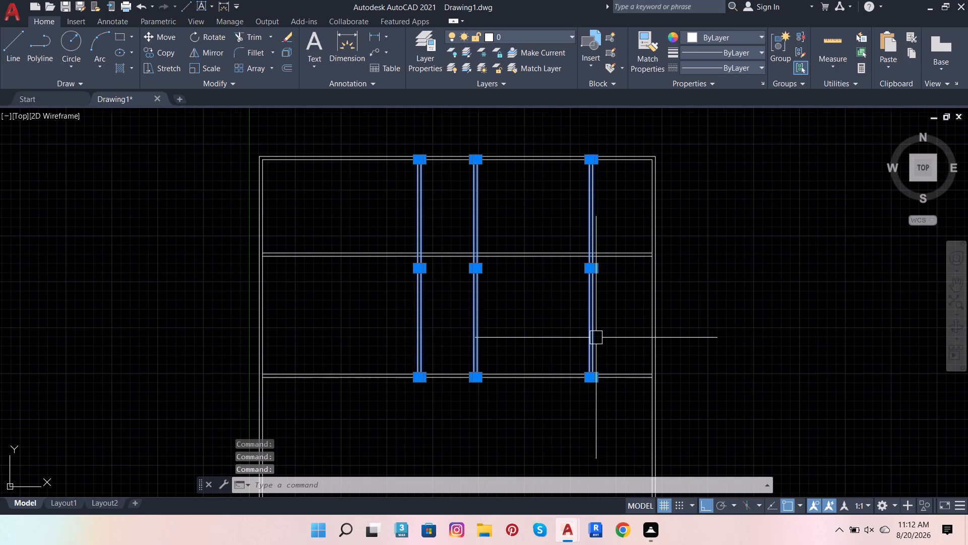
key("Delete")
scroll(598, 341, "down", 2)
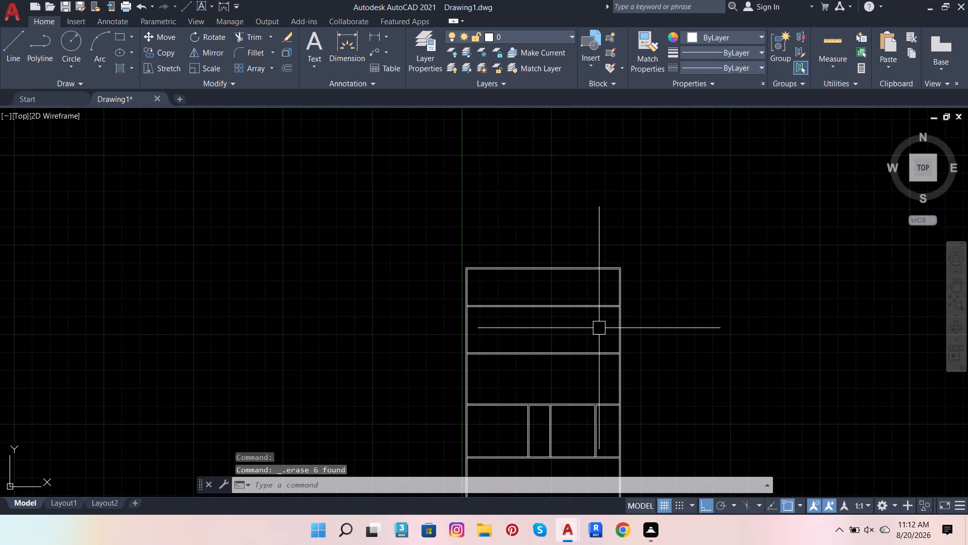
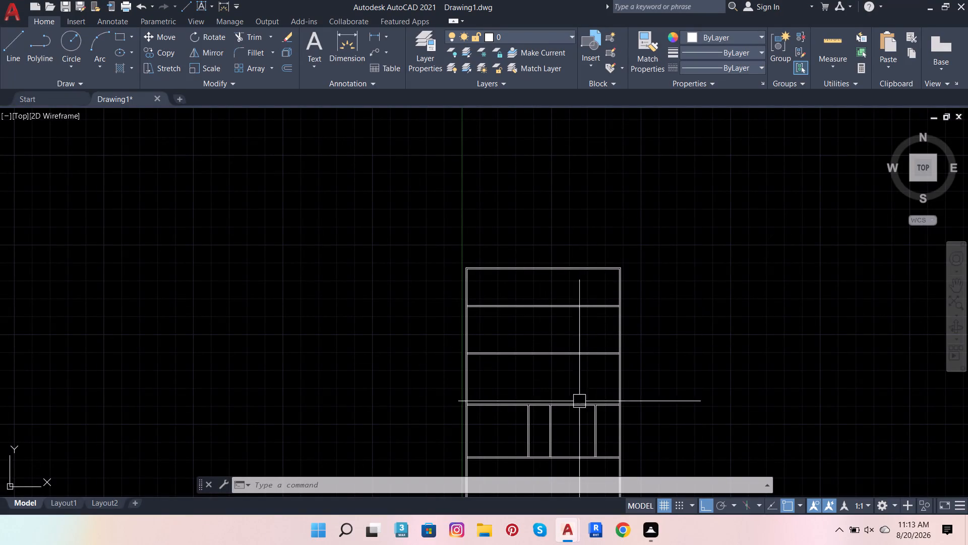
Trim the right exterior wall's inner face line across its junction with the third interior horizontal wall from the top.
scroll(552, 387, "up", 3)
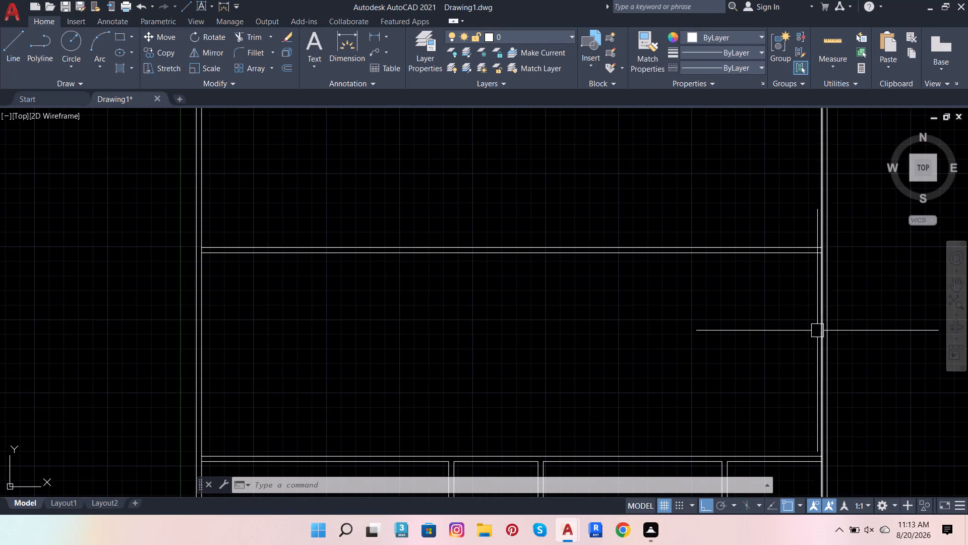
scroll(837, 255, "up", 1)
scroll(832, 328, "down", 2)
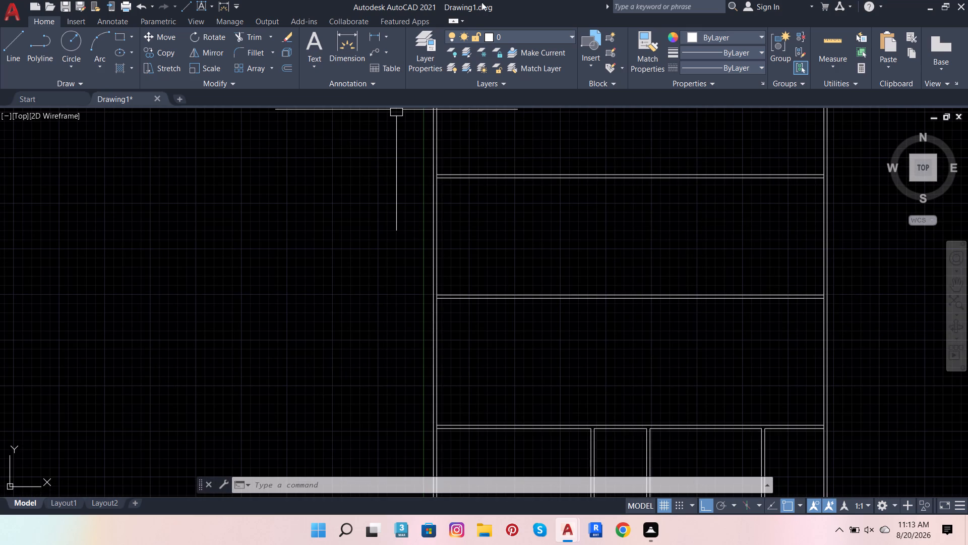
left_click(356, 45)
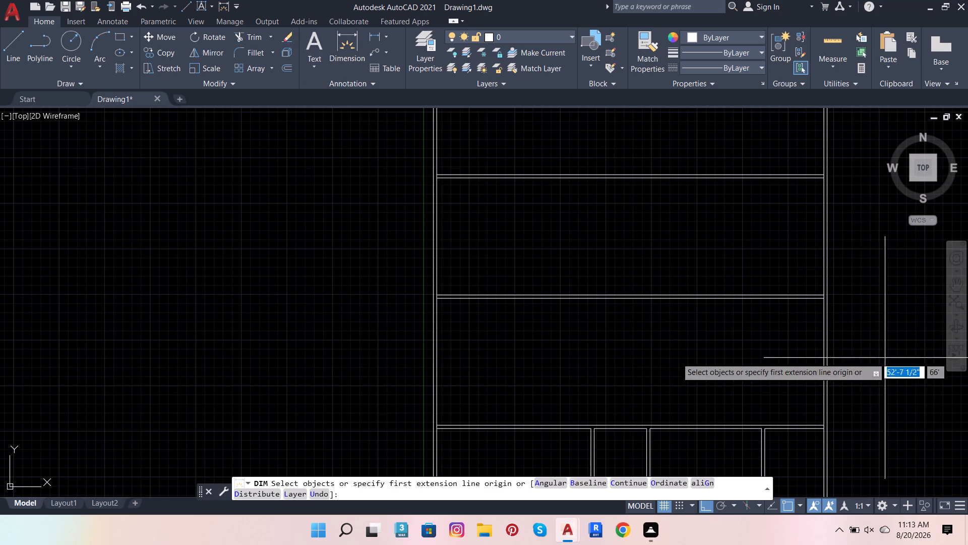
scroll(872, 397, "up", 3)
scroll(807, 397, "down", 4)
scroll(809, 413, "up", 3)
scroll(711, 381, "up", 2)
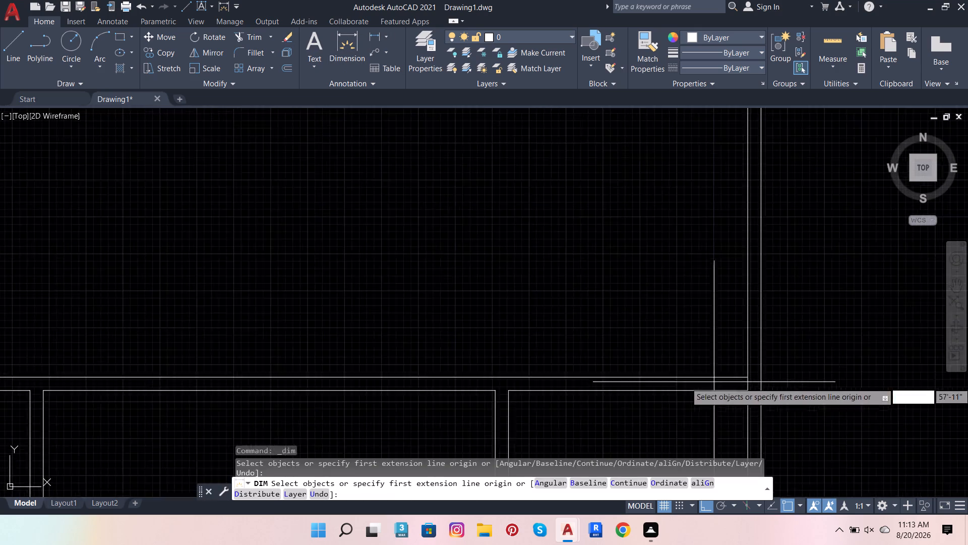
scroll(721, 384, "up", 3)
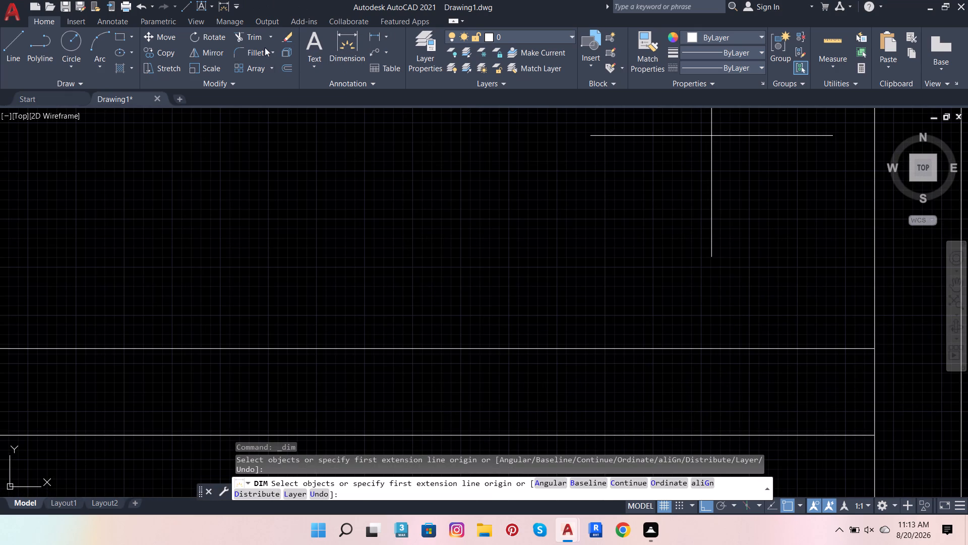
left_click(254, 38)
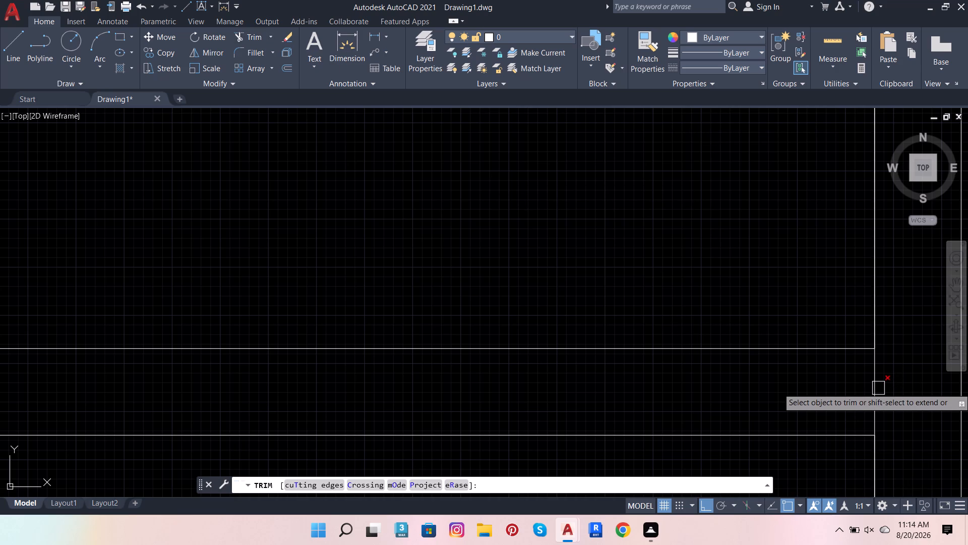
left_click(875, 389)
Trim the right exterior wall's inner face line across its junctions with the second and first interior horizontal walls from the top.
scroll(521, 409, "down", 4)
scroll(614, 384, "down", 3)
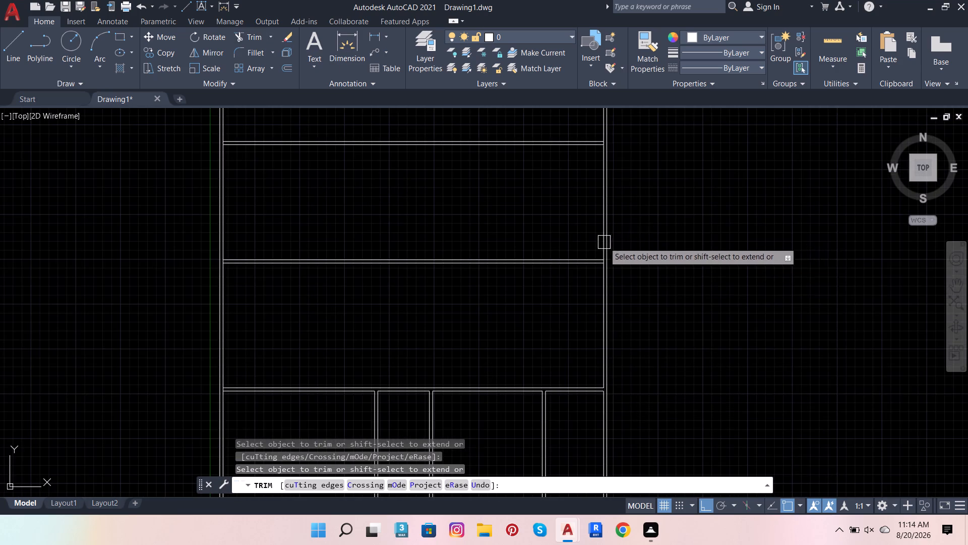
scroll(595, 245, "up", 3)
scroll(604, 260, "down", 3)
scroll(597, 275, "up", 3)
scroll(637, 257, "up", 4)
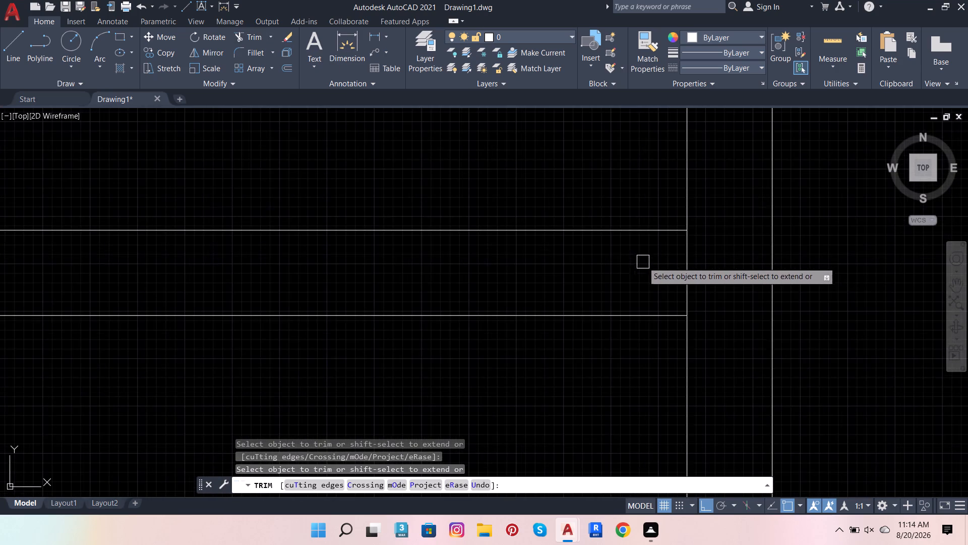
left_click(686, 269)
scroll(735, 304, "down", 4)
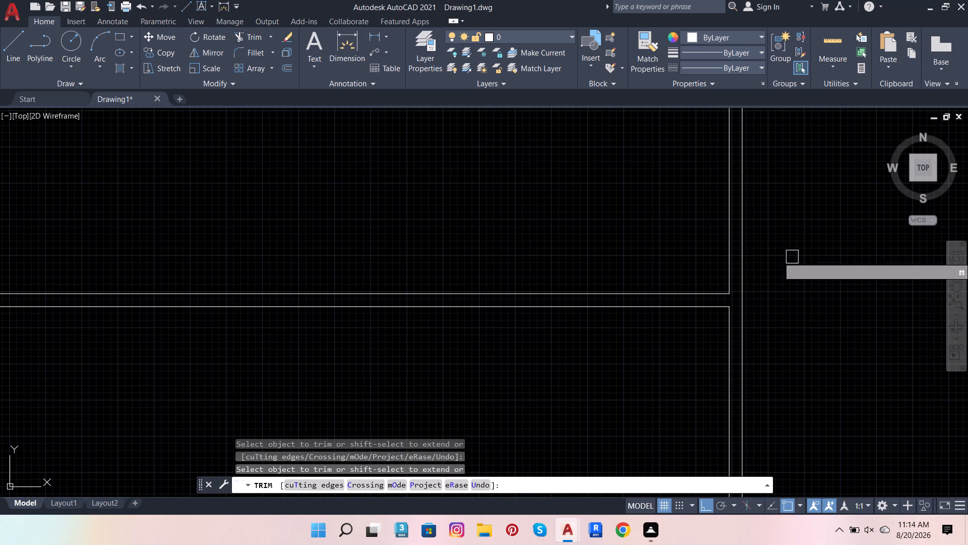
scroll(759, 355, "down", 3)
scroll(750, 217, "up", 4)
scroll(746, 276, "up", 3)
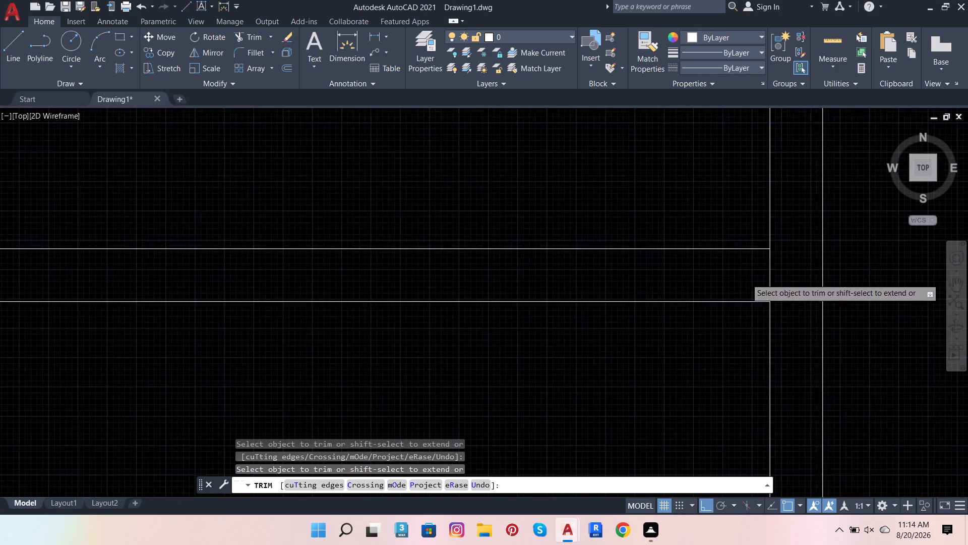
left_click(787, 271)
scroll(765, 307, "down", 3)
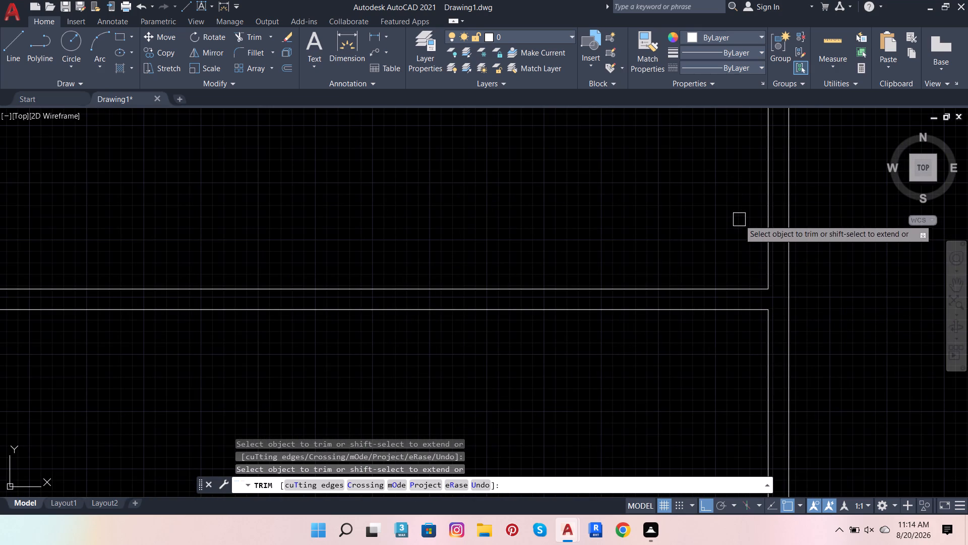
key("Escape")
Begin offsetting the right wall's inner face line below the topmost interior horizontal wall, picking its upper end as the first distance point.
left_click(770, 336)
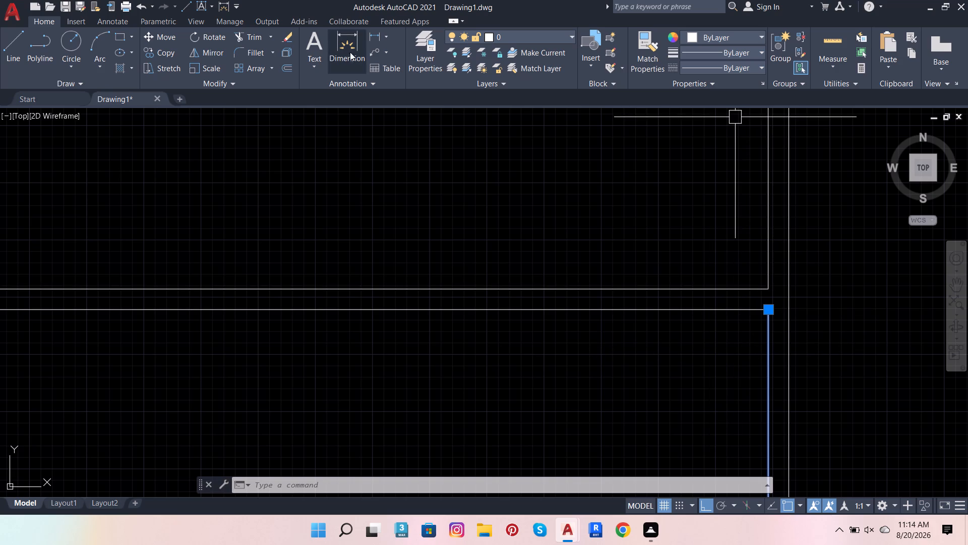
left_click(282, 67)
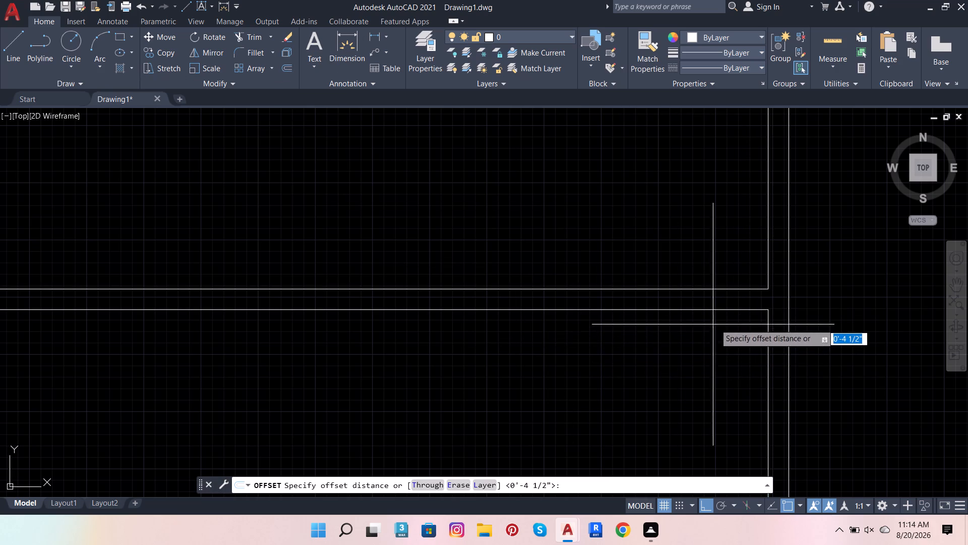
left_click(768, 311)
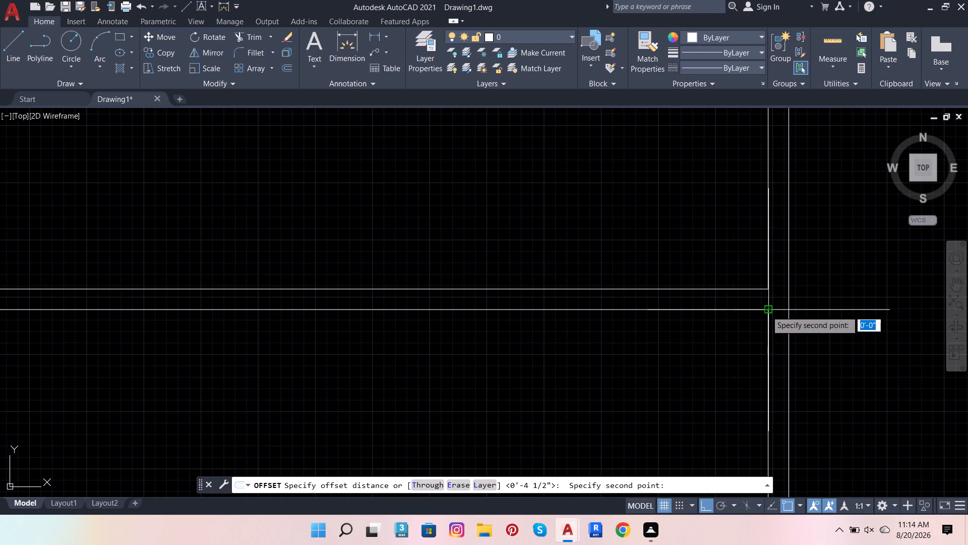
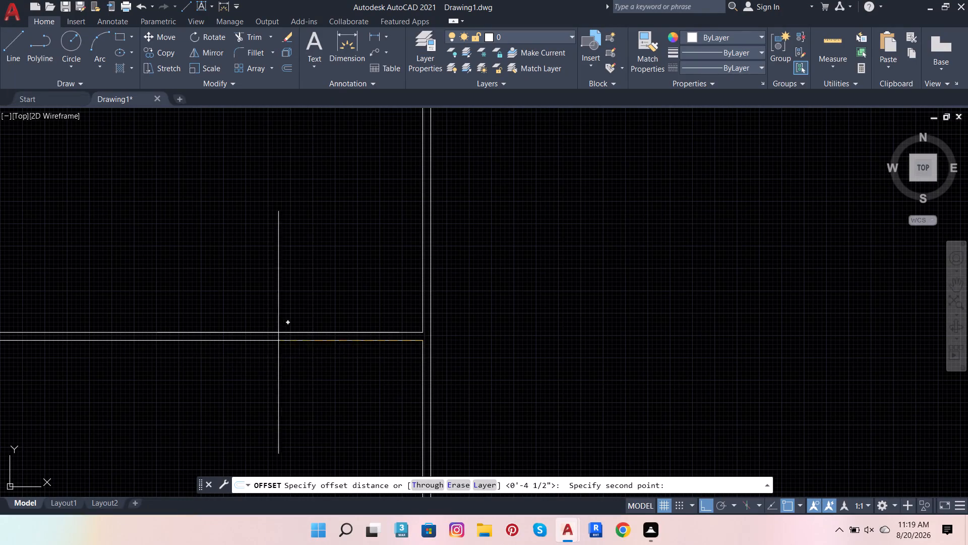
Continue defining the offset distance horizontally inward from the right wall's inner face line, below the topmost interior horizontal wall.
scroll(432, 290, "down", 3)
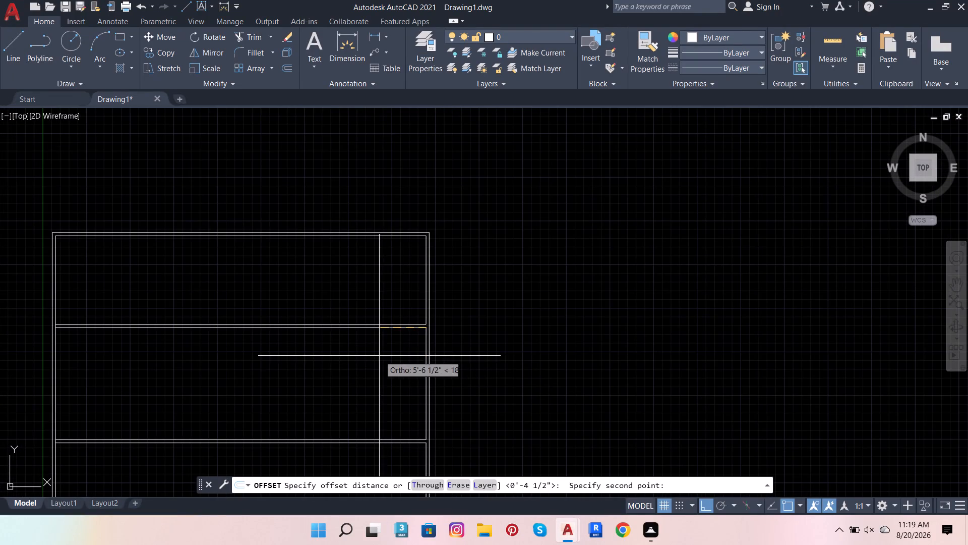
scroll(380, 356, "up", 3)
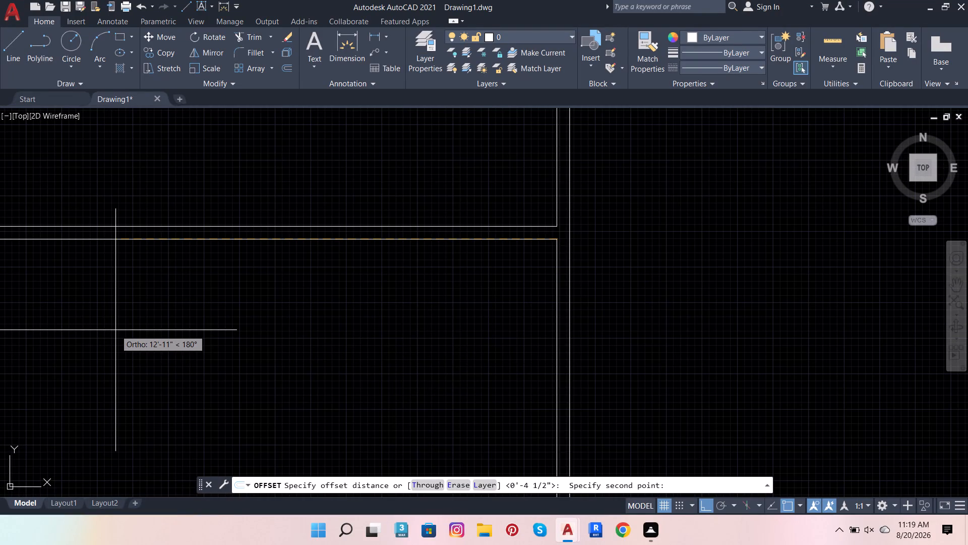
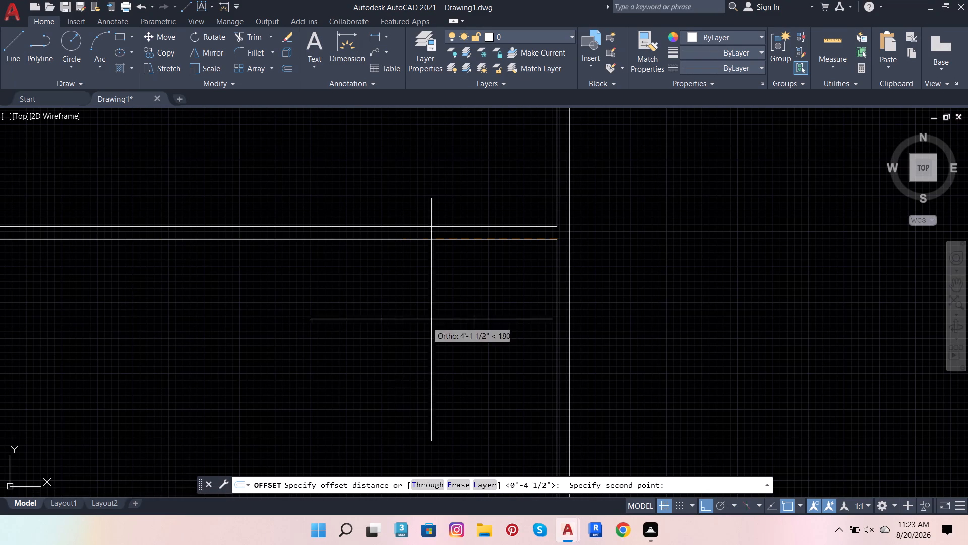
Offset the right wall's inner face line 20' inward in each of the two undivided rooms directly above the four-room row.
scroll(442, 333, "down", 2)
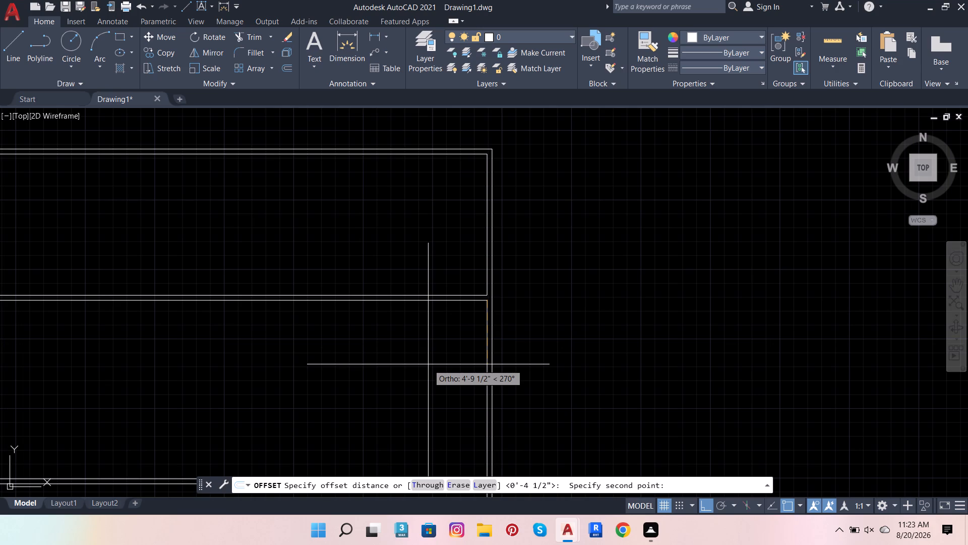
type("20")
key("apostrophe")
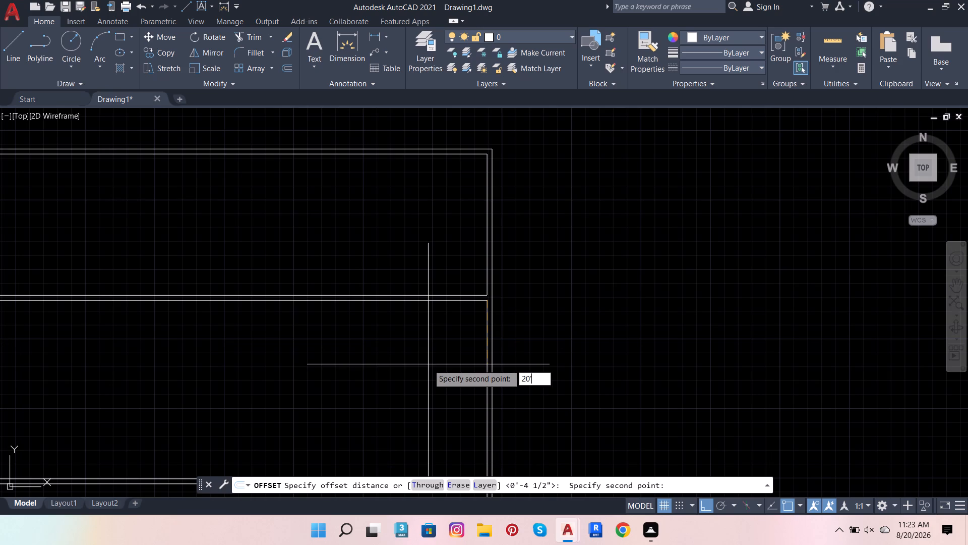
key("Return")
left_click(428, 364)
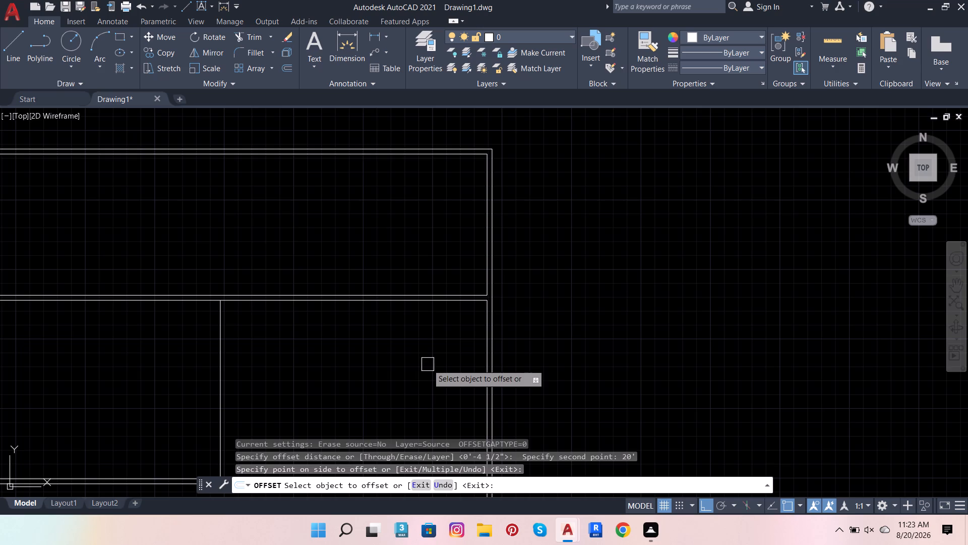
scroll(588, 301, "down", 4)
scroll(563, 364, "up", 3)
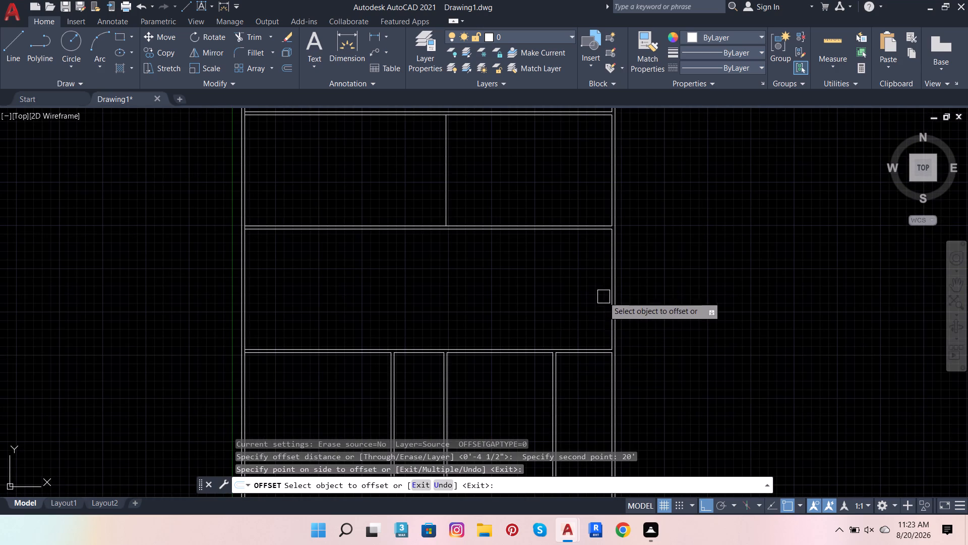
left_click_drag(608, 294, 511, 312)
left_click(476, 318)
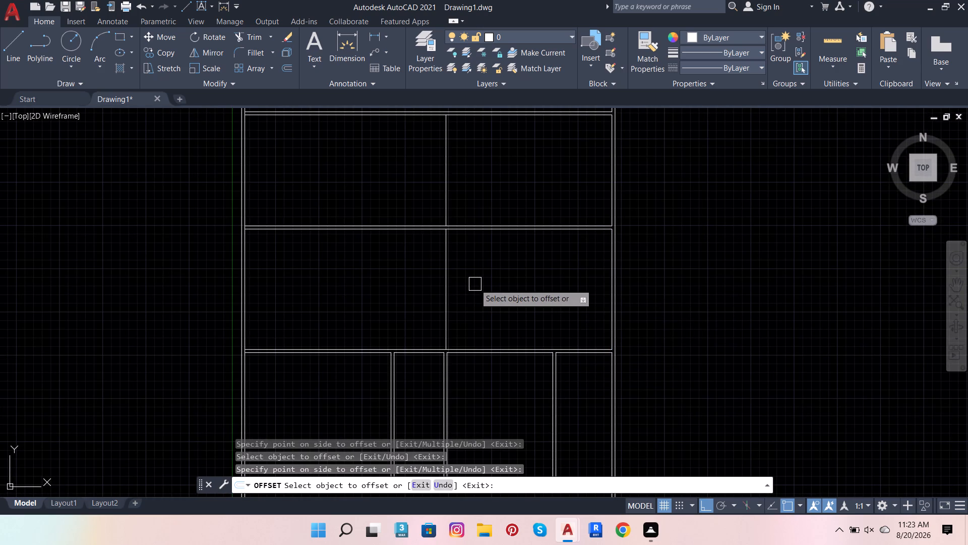
Offset the new vertical line in the room directly above the four-room row 4.5" to the left to form a partition.
left_click(280, 66)
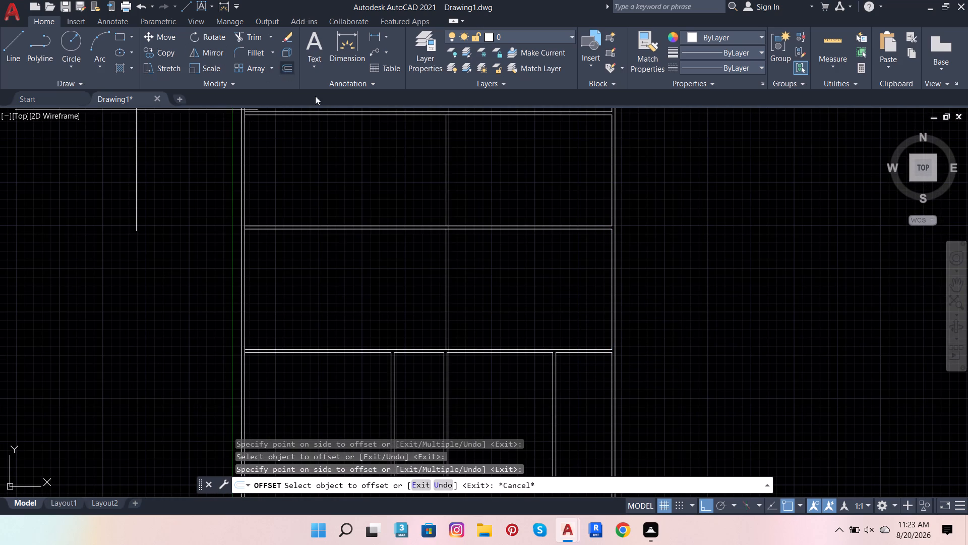
left_click(445, 242)
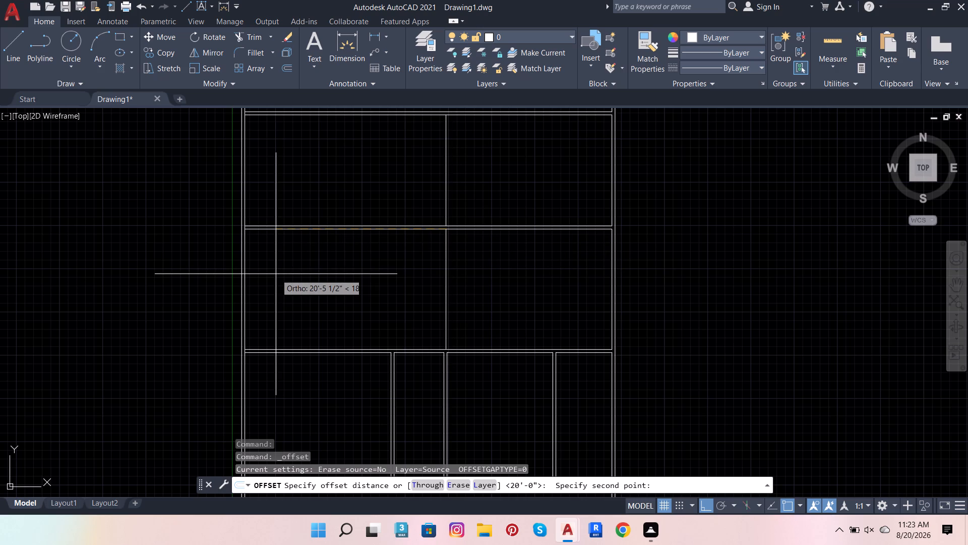
type("4.5")
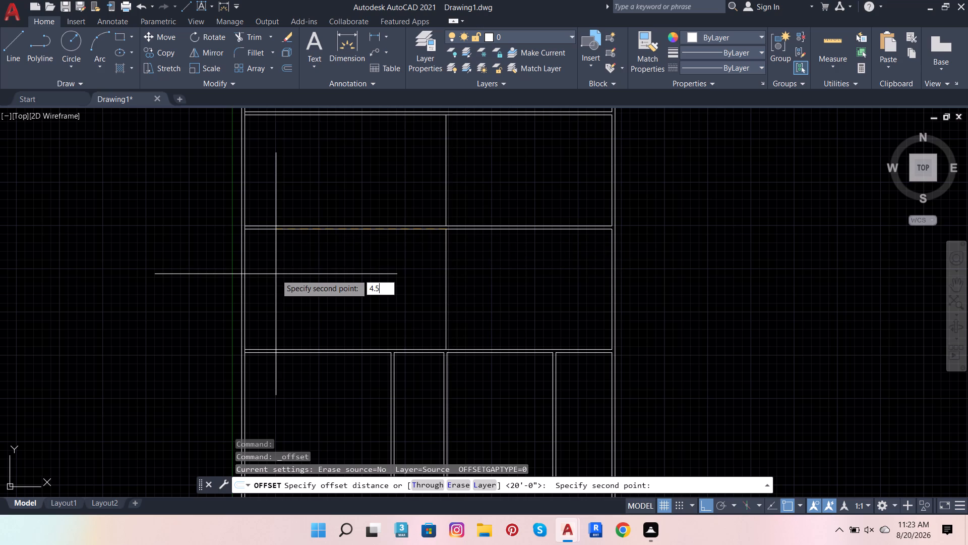
key("Return")
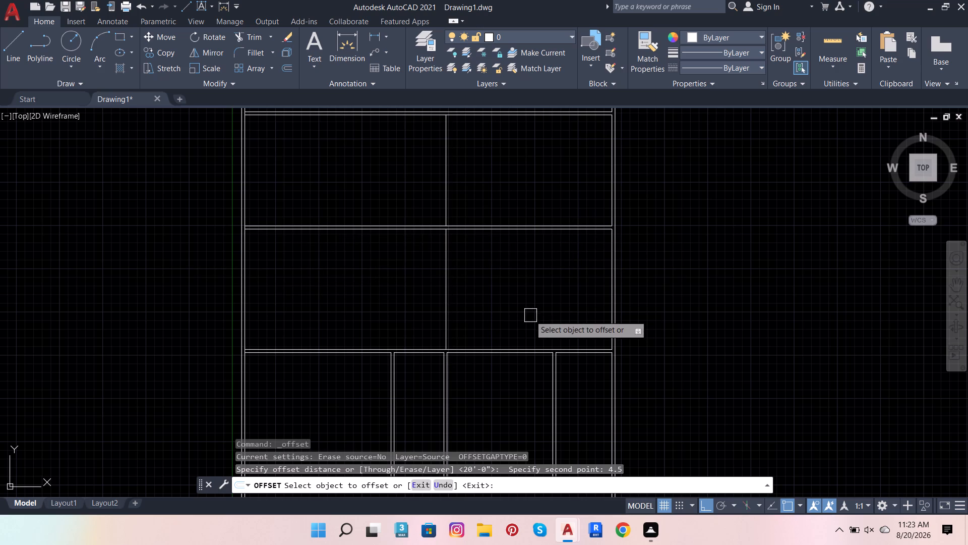
left_click(449, 290)
left_click(316, 289)
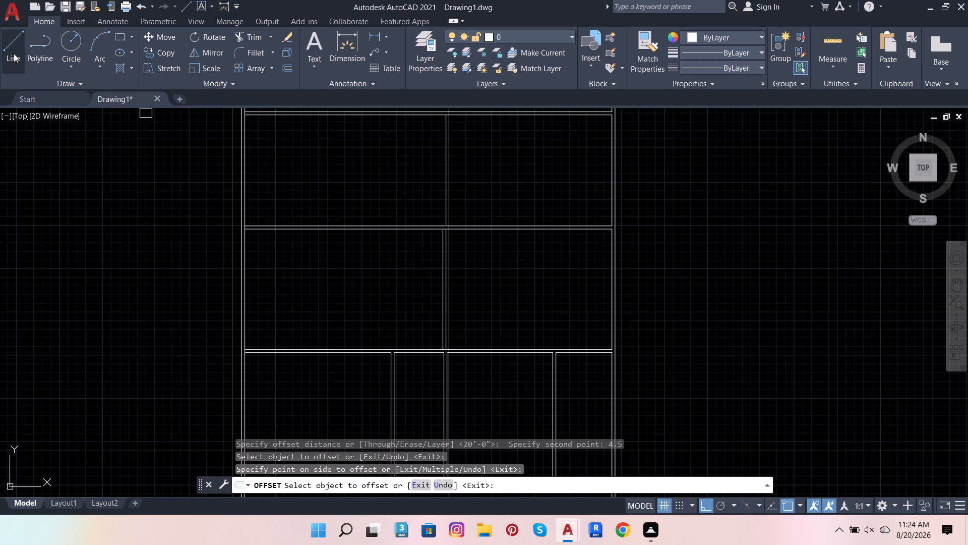
key("Escape")
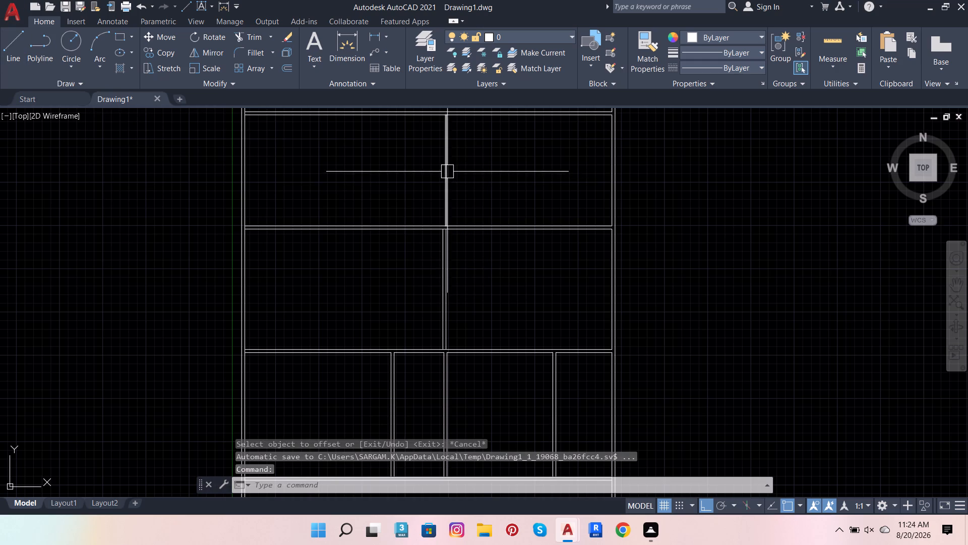
Delete the single vertical line in the room above the newly partitioned one.
left_click(447, 172)
key("Delete")
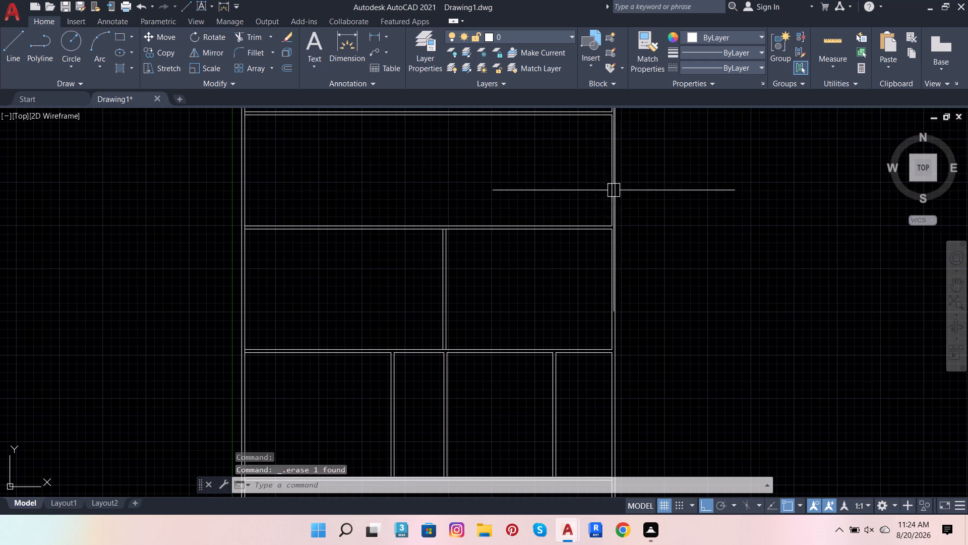
scroll(622, 190, "down", 1)
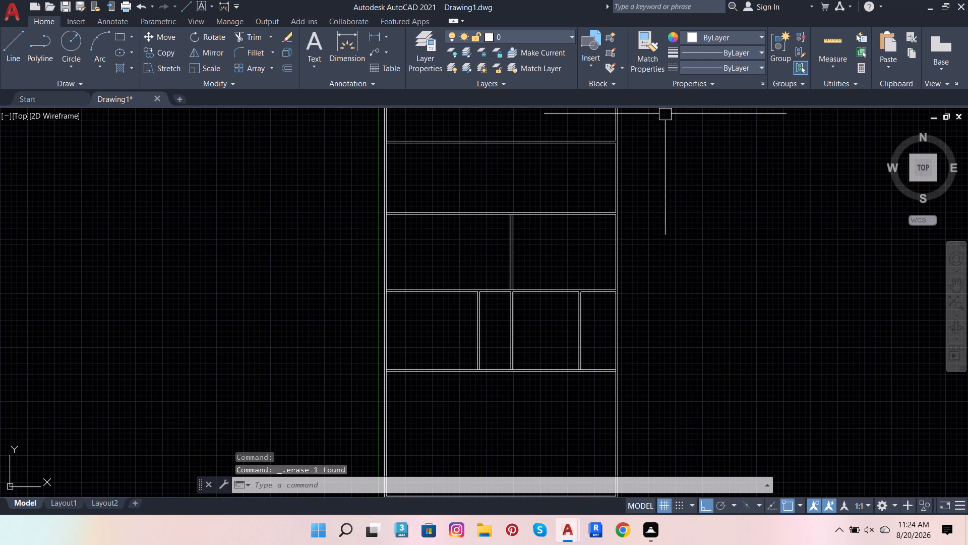
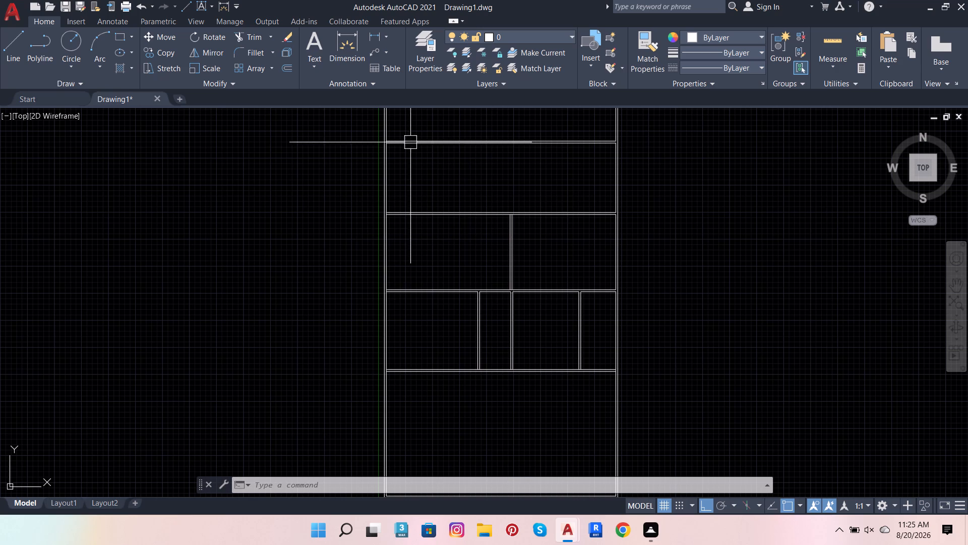
Dimension the inside width of the left room in the row directly above the four-room row.
left_click(348, 41)
scroll(460, 251, "up", 3)
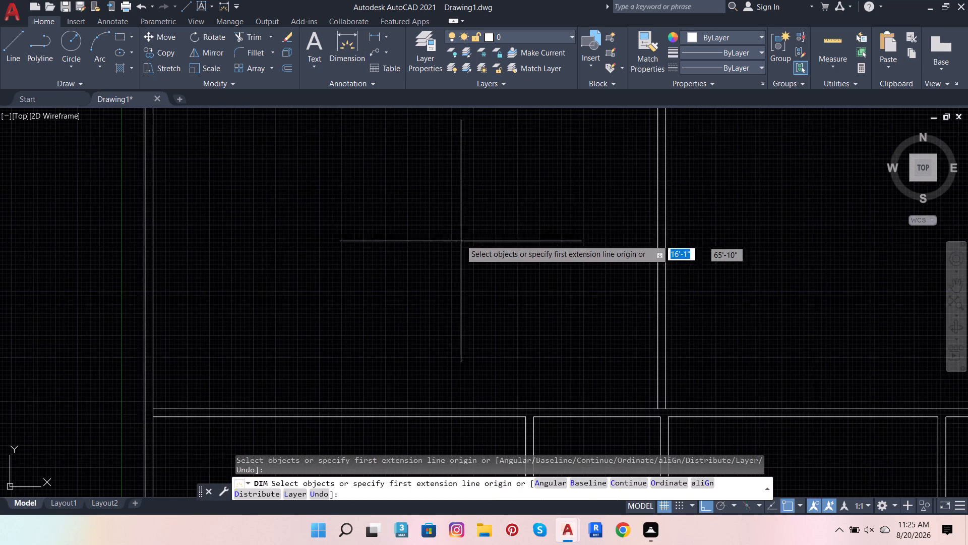
scroll(330, 225, "down", 3)
scroll(310, 196, "up", 4)
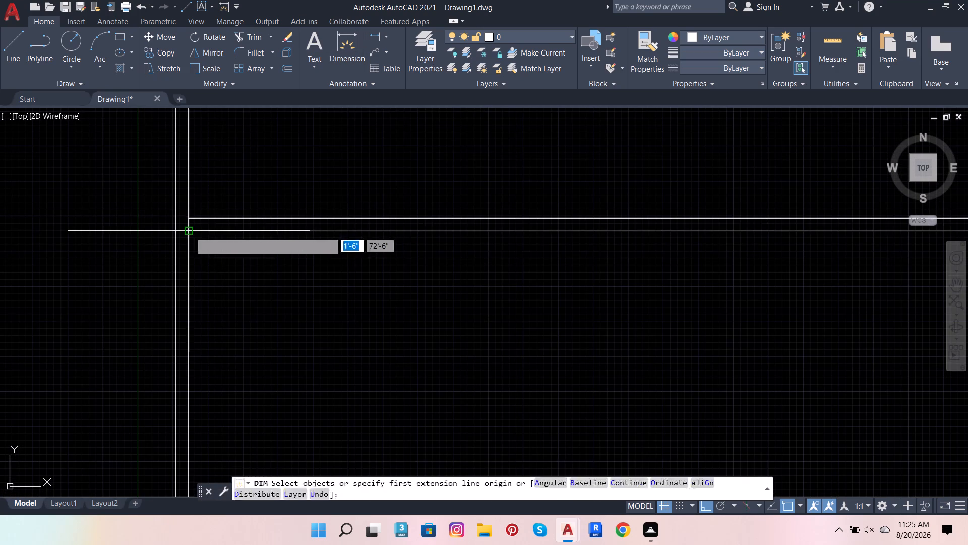
left_click(187, 232)
scroll(162, 252, "down", 2)
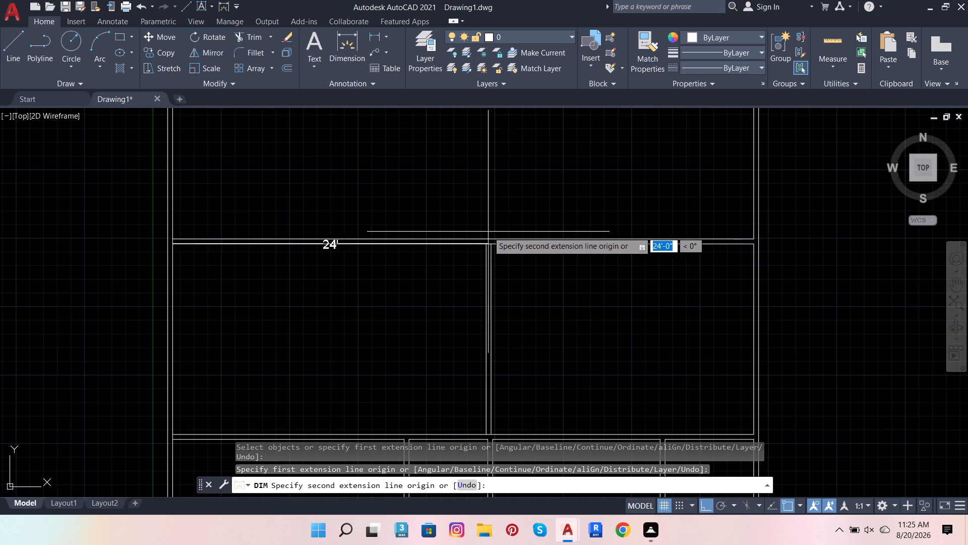
scroll(490, 236, "up", 3)
left_click(473, 256)
scroll(521, 303, "down", 4)
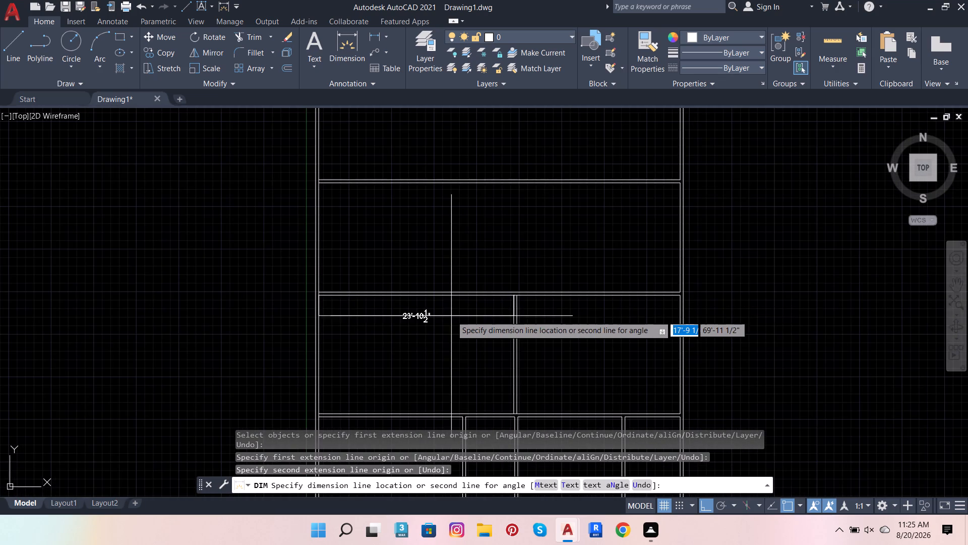
scroll(451, 316, "up", 3)
left_click(425, 308)
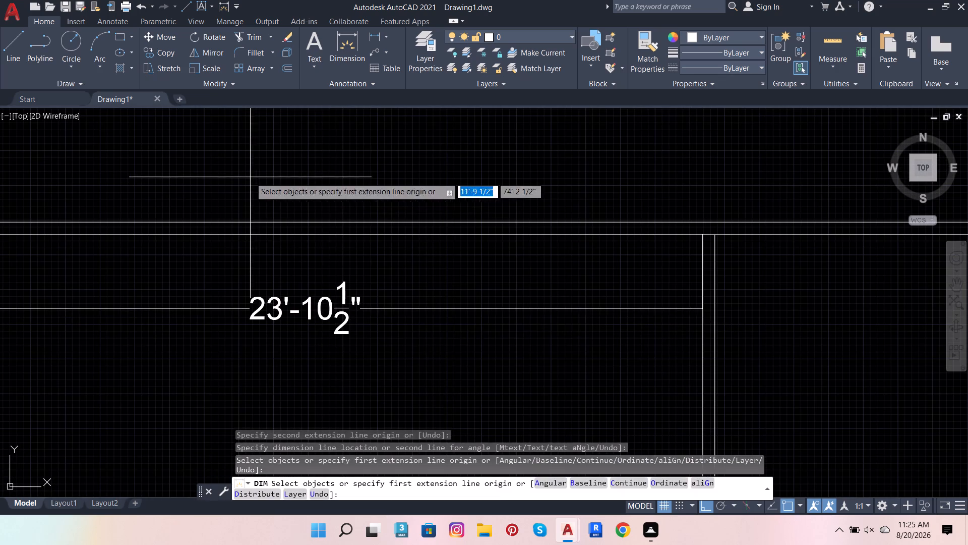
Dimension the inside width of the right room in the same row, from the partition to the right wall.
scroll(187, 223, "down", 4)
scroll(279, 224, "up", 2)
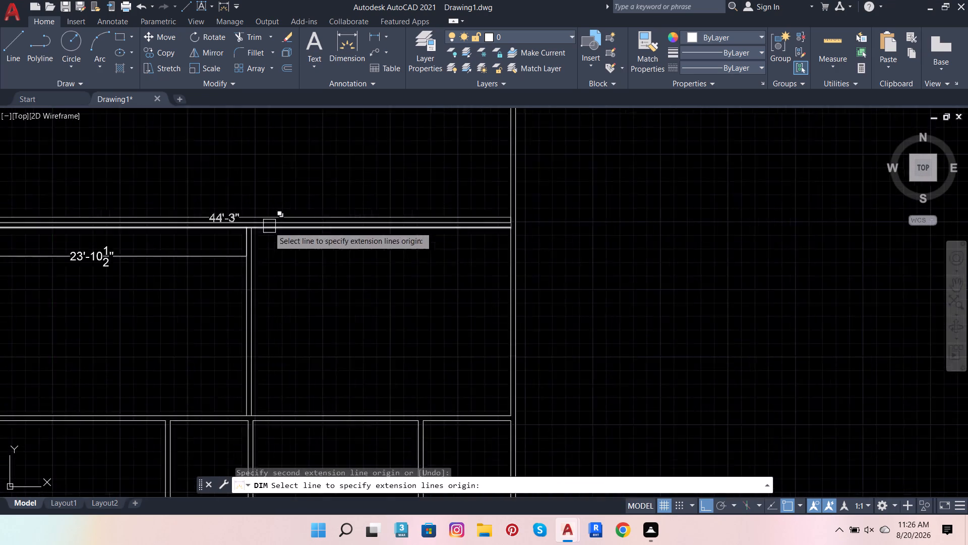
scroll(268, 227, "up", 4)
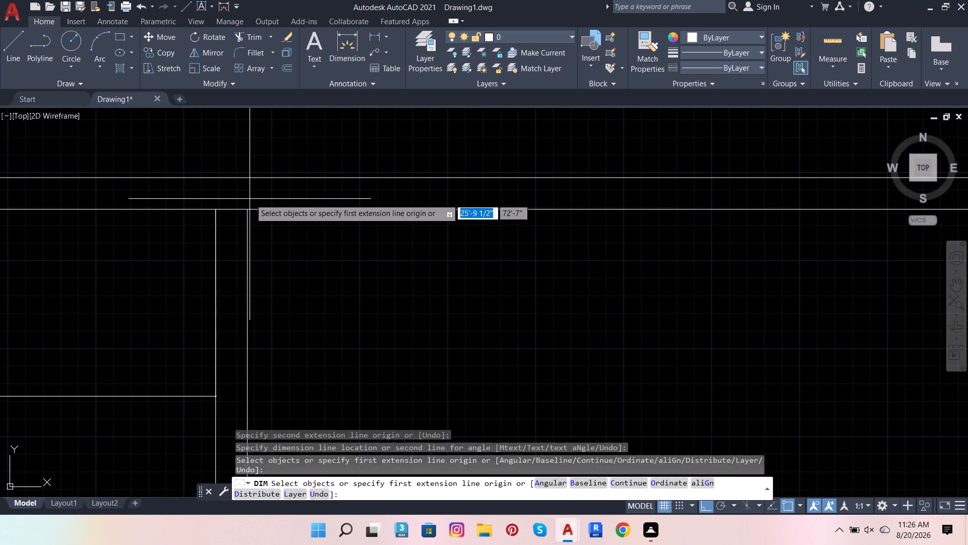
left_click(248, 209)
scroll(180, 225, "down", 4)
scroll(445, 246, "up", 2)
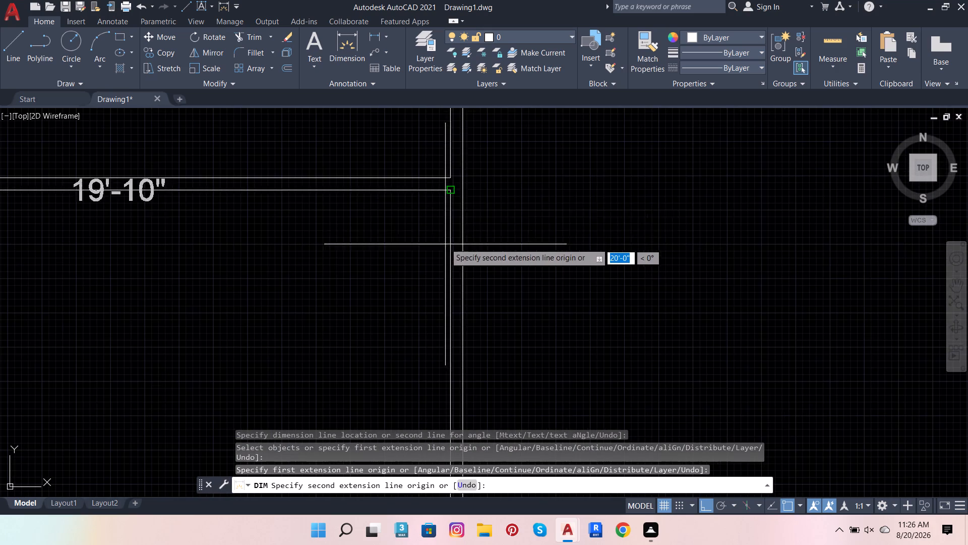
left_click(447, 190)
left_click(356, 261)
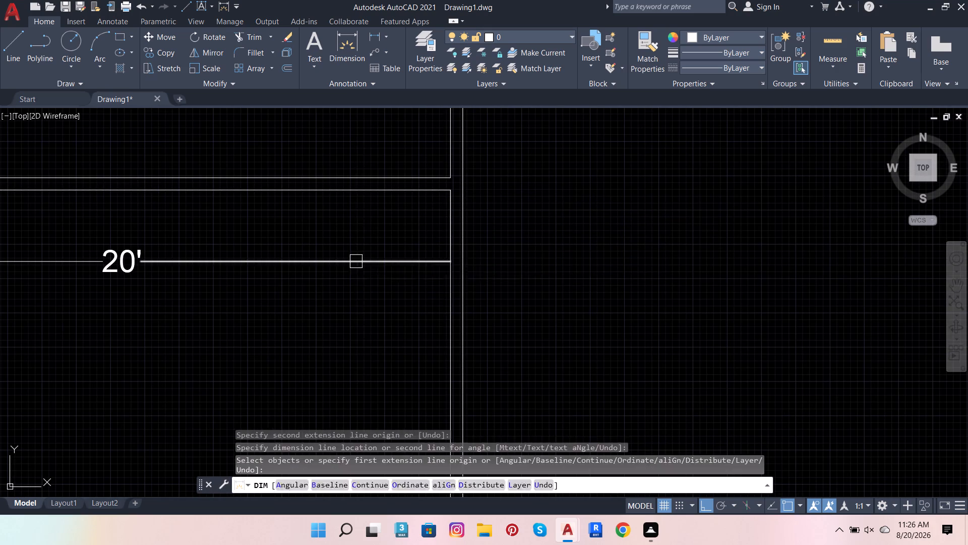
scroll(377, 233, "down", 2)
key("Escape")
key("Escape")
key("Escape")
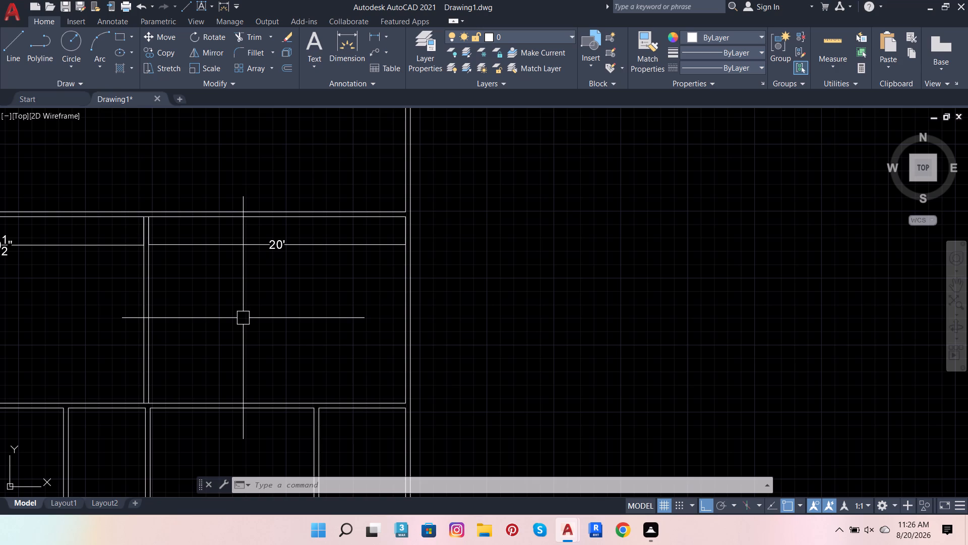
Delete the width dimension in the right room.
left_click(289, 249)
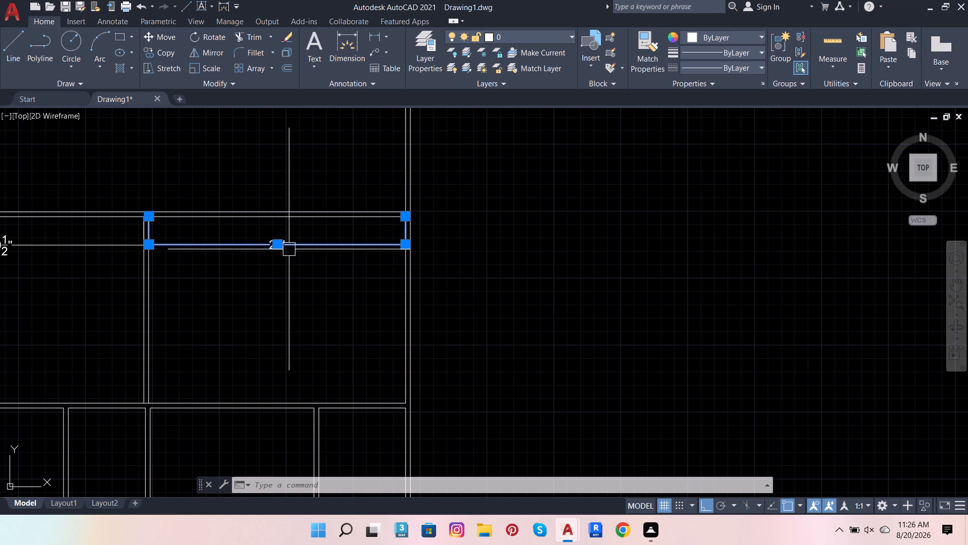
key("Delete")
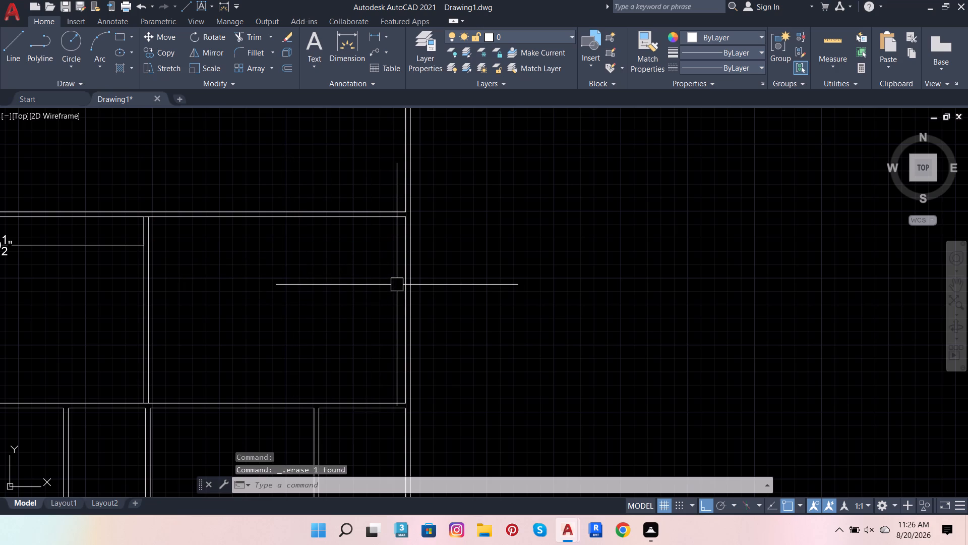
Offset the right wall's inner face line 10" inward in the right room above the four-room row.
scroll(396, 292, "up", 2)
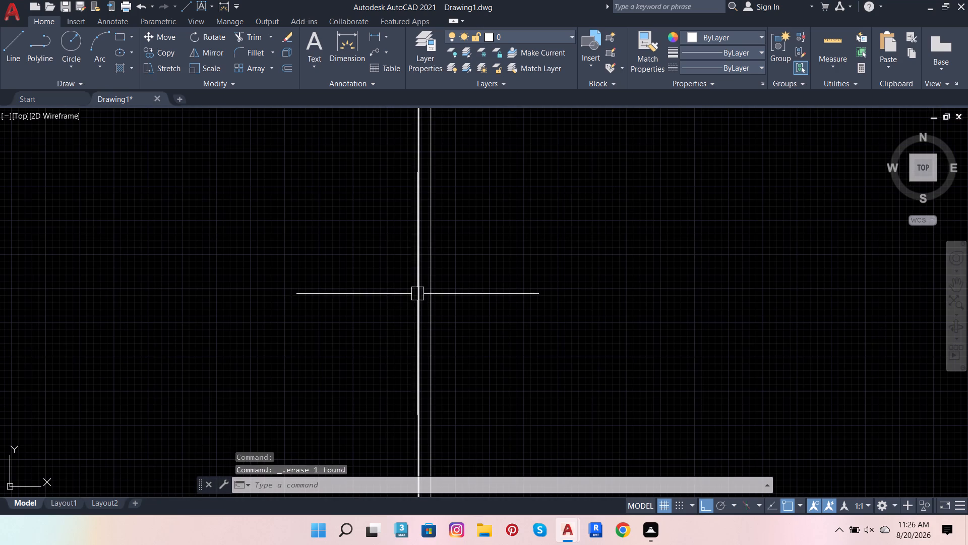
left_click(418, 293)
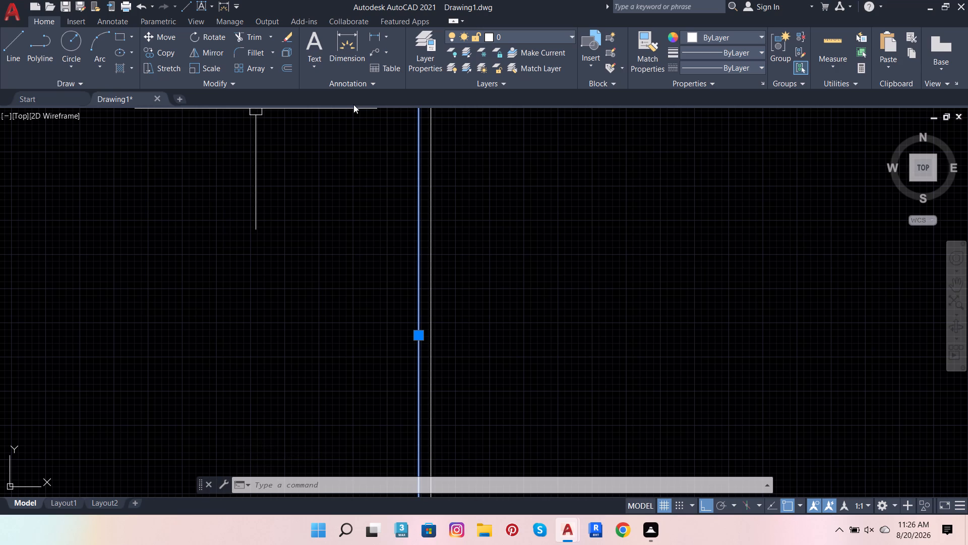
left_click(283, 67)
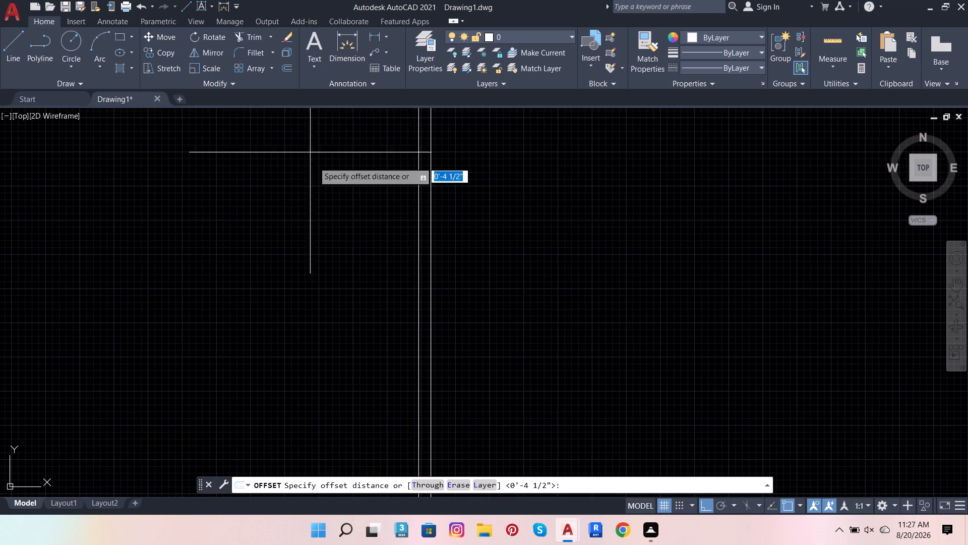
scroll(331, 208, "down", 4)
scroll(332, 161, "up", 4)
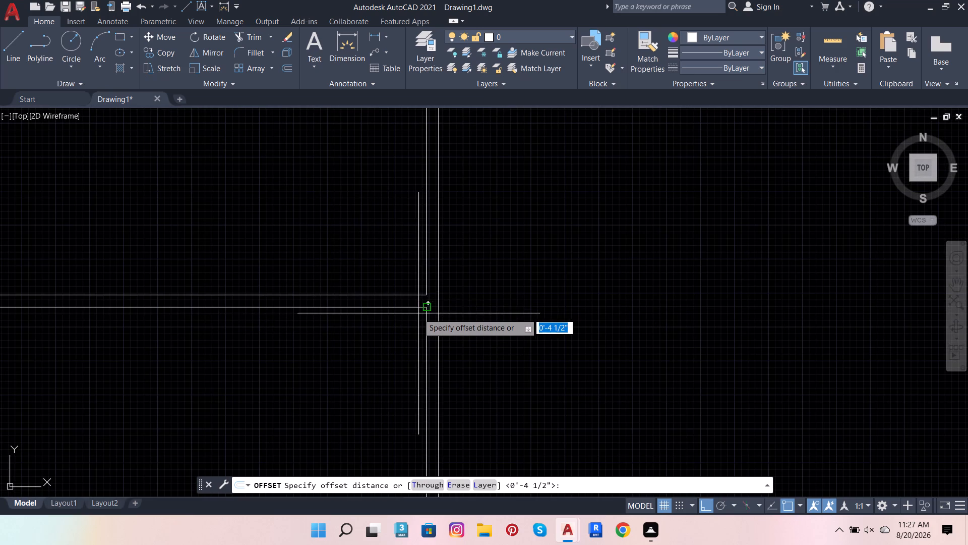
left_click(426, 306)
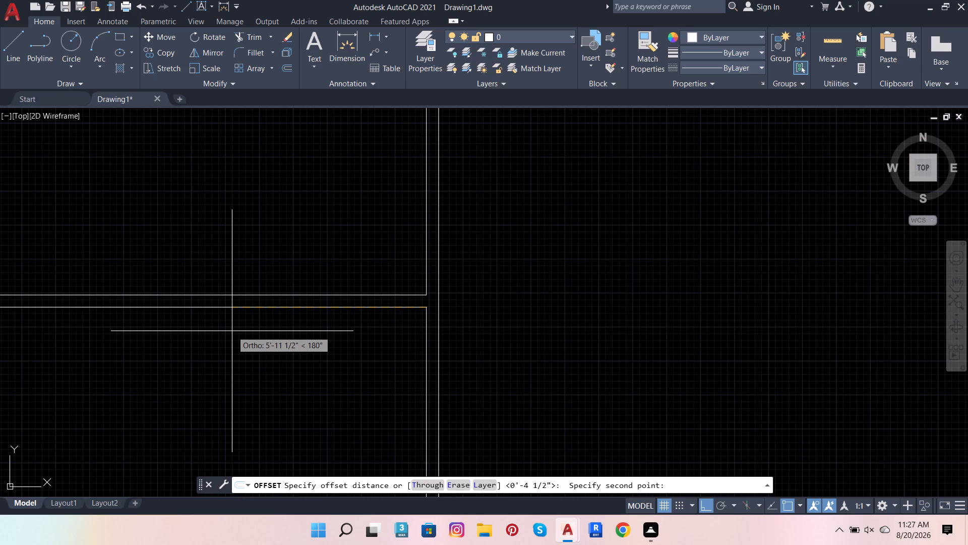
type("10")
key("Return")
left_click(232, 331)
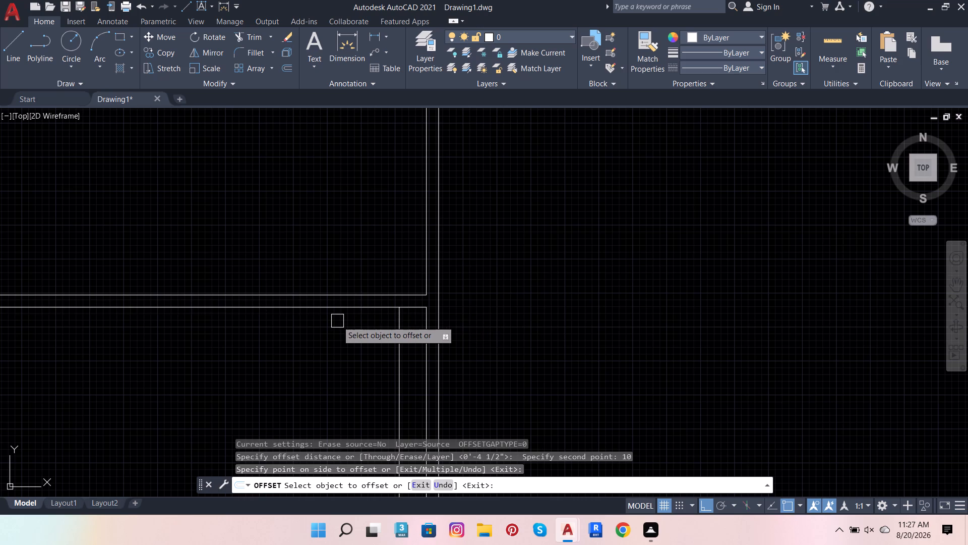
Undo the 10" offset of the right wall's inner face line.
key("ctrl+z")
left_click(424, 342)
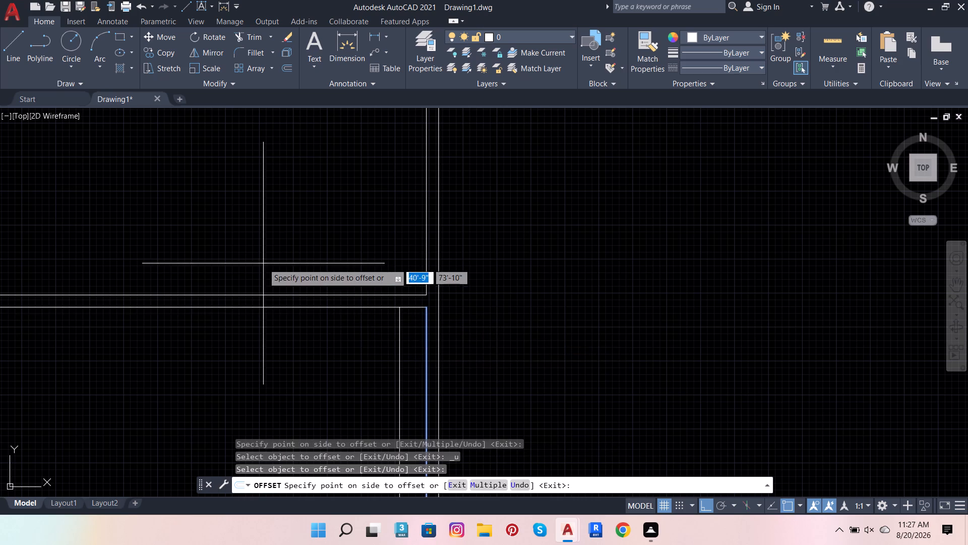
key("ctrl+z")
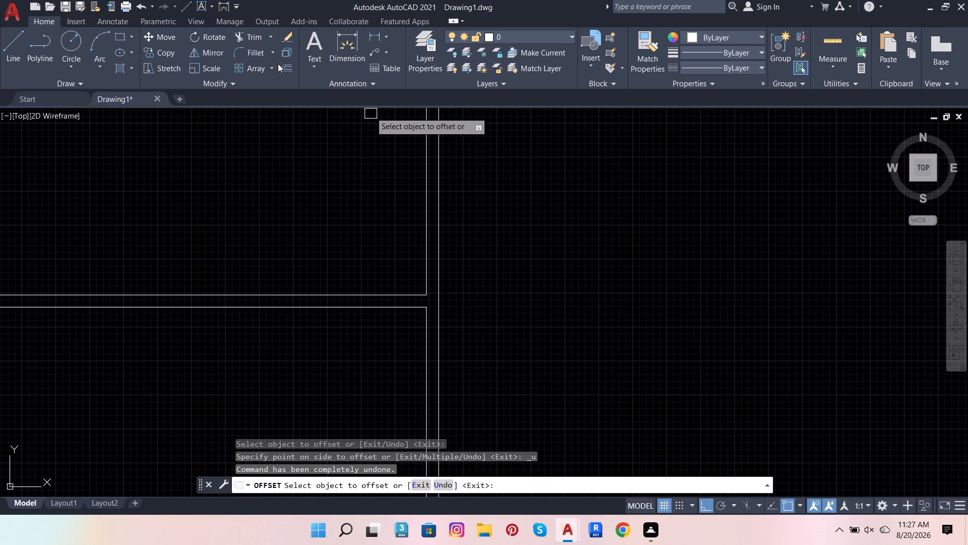
Offset the right wall's inner face line 4'-6" inward in the right room above the four-room row.
left_click(280, 73)
left_click(425, 305)
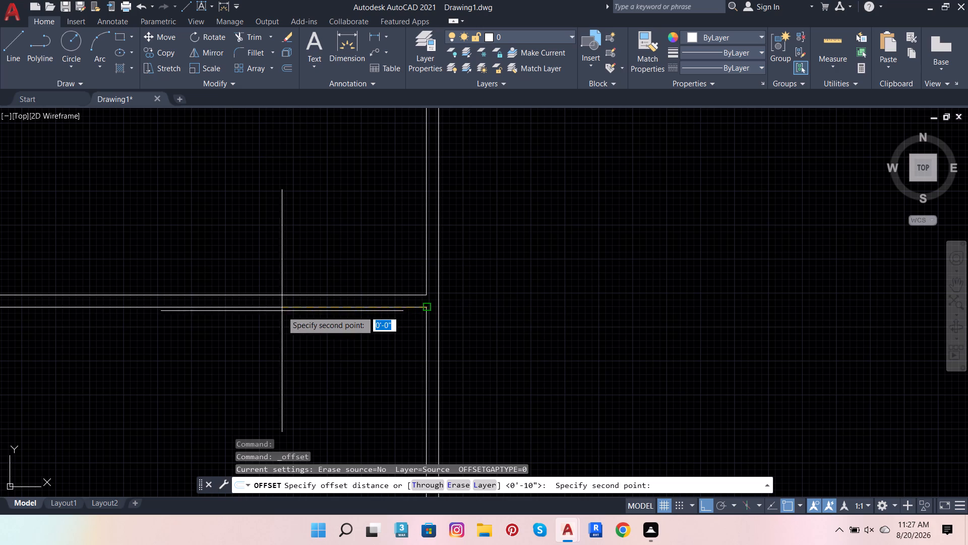
key("3")
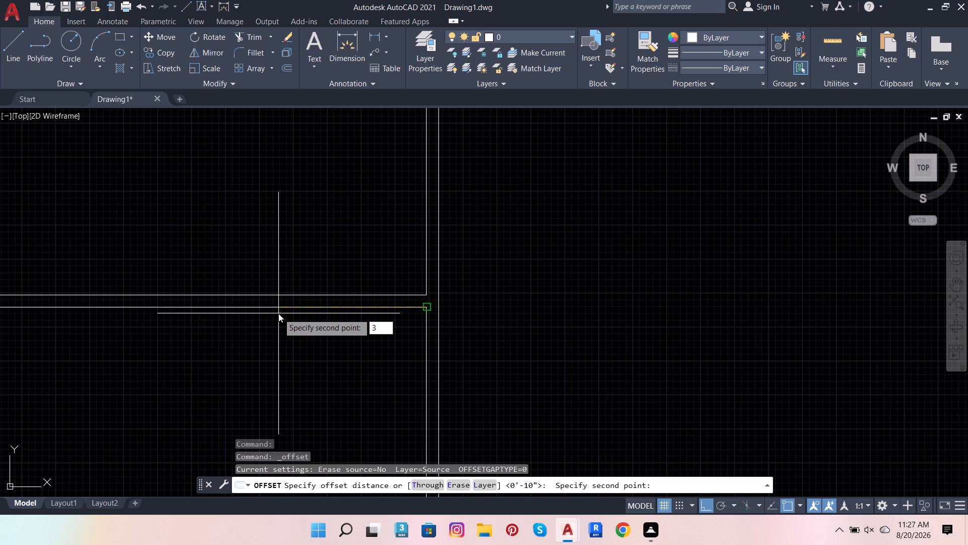
key("apostrophe")
key("6")
key("Return")
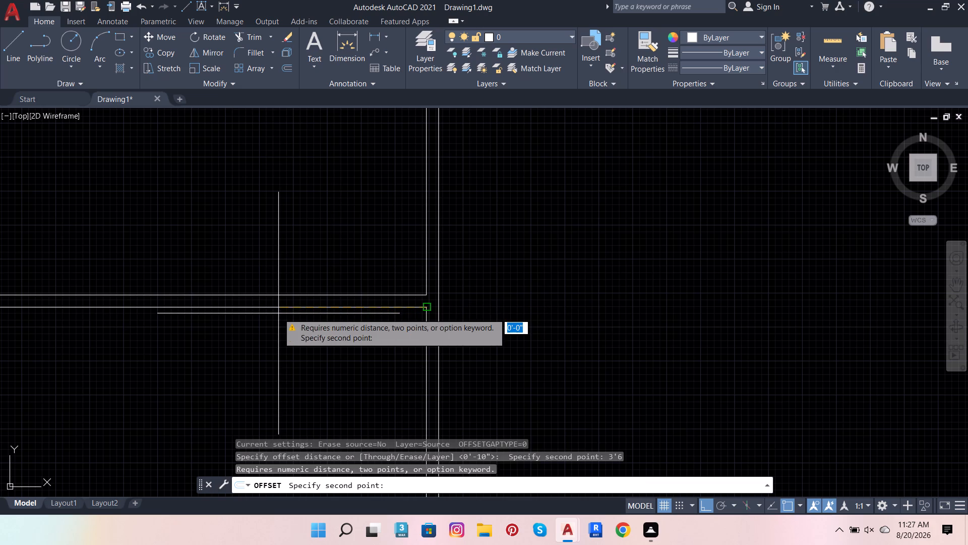
left_click(279, 314)
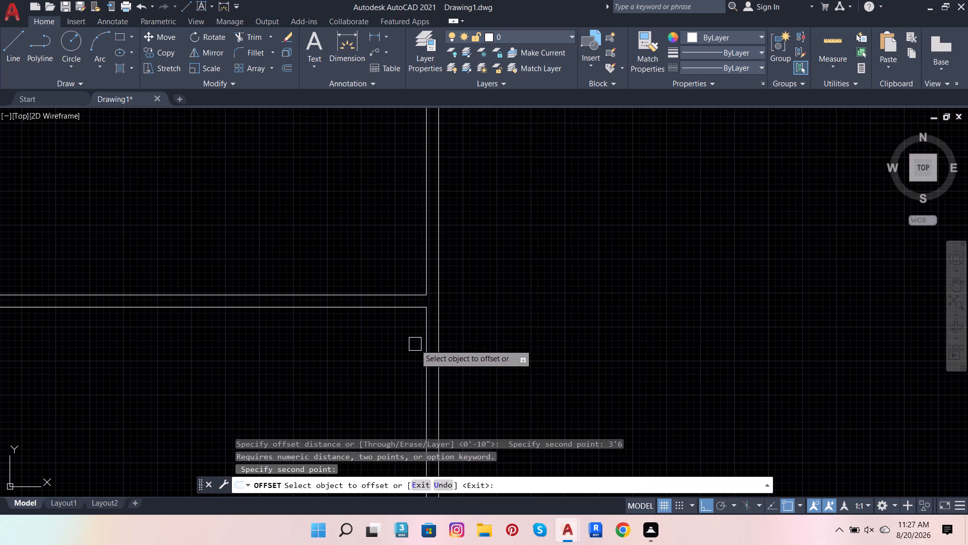
left_click_drag(422, 344, 345, 361)
left_click(201, 371)
scroll(229, 353, "down", 2)
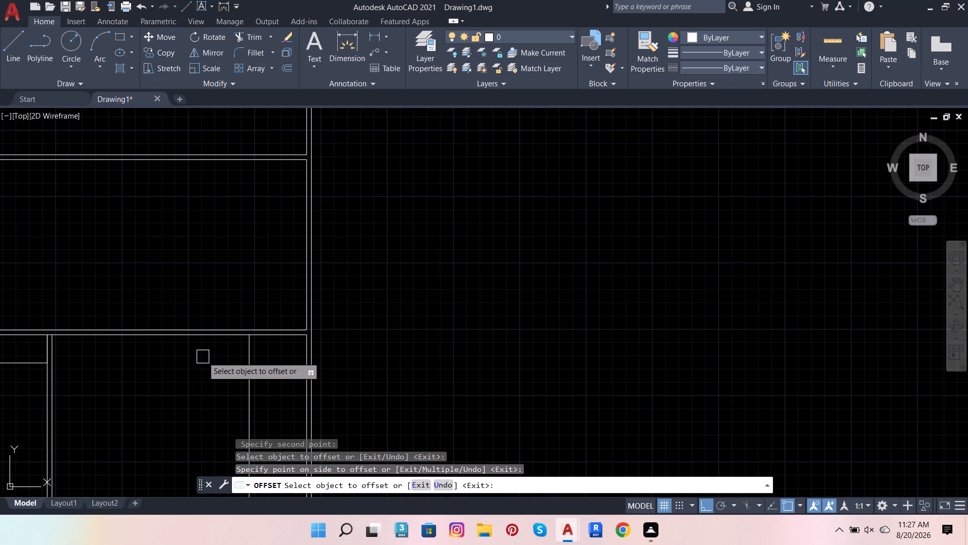
Offset the new vertical line 10" to the left, repeating from each resulting line to add four parallel lines.
left_click(292, 66)
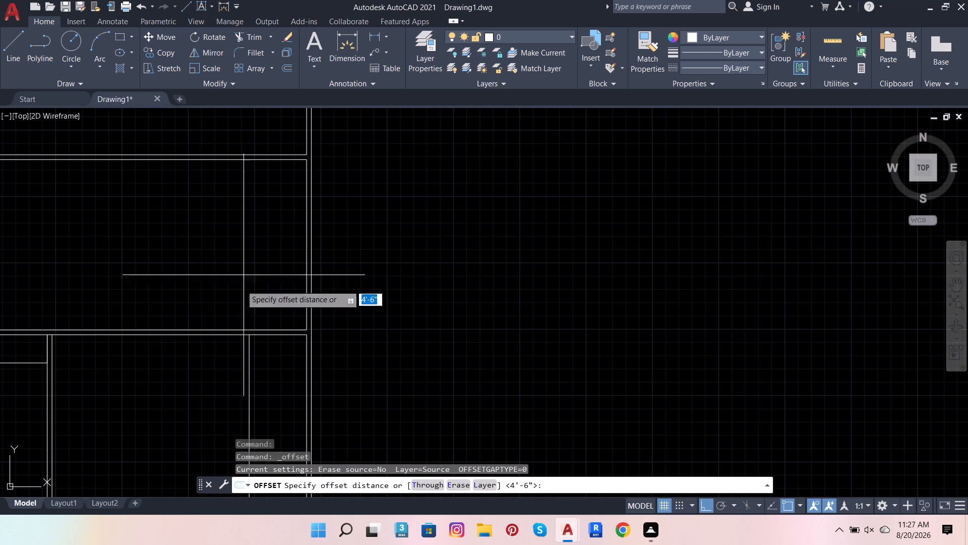
scroll(213, 377, "up", 3)
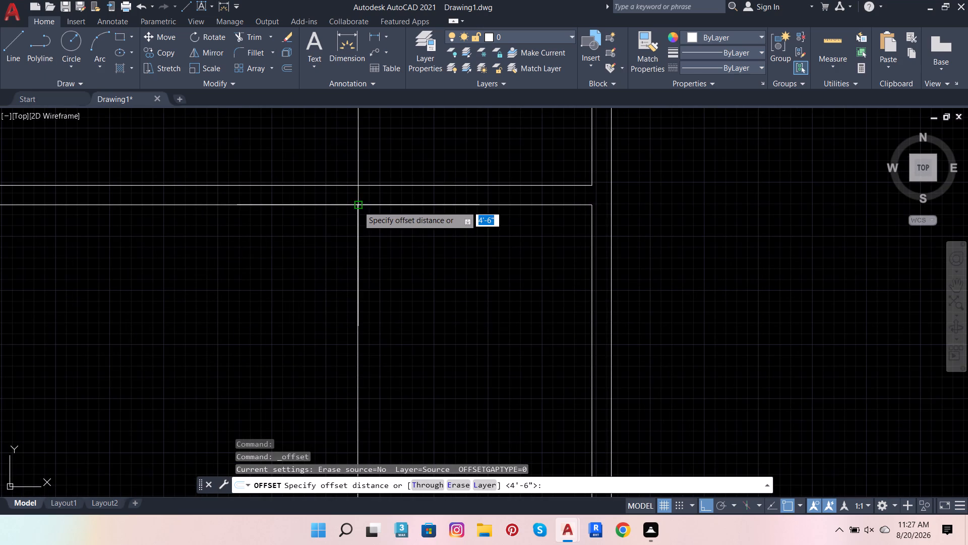
left_click_drag(358, 206, 324, 220)
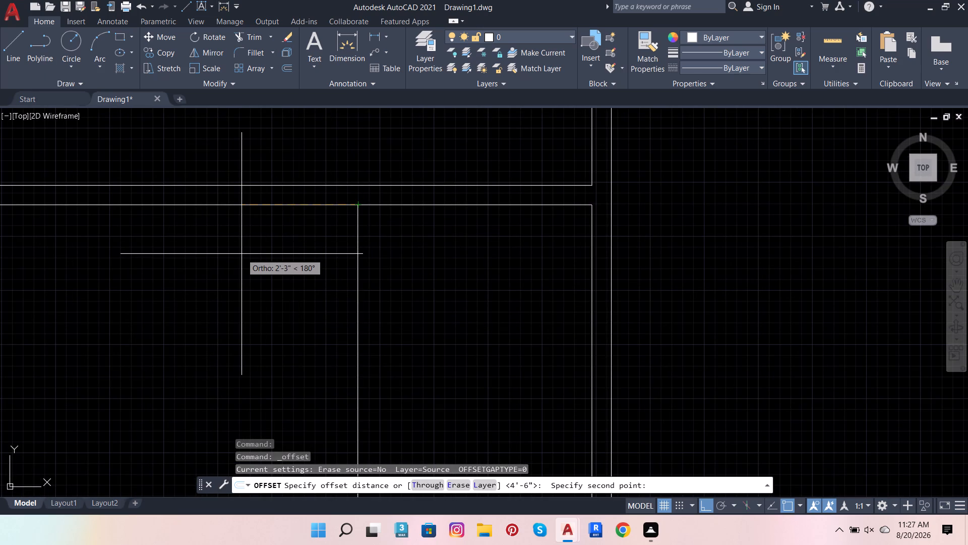
type("10")
key("Return")
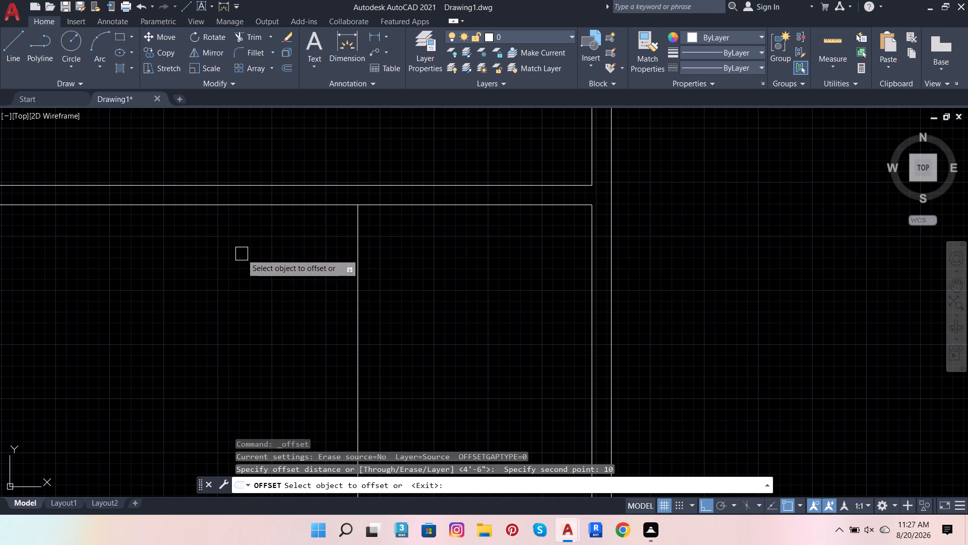
left_click(356, 252)
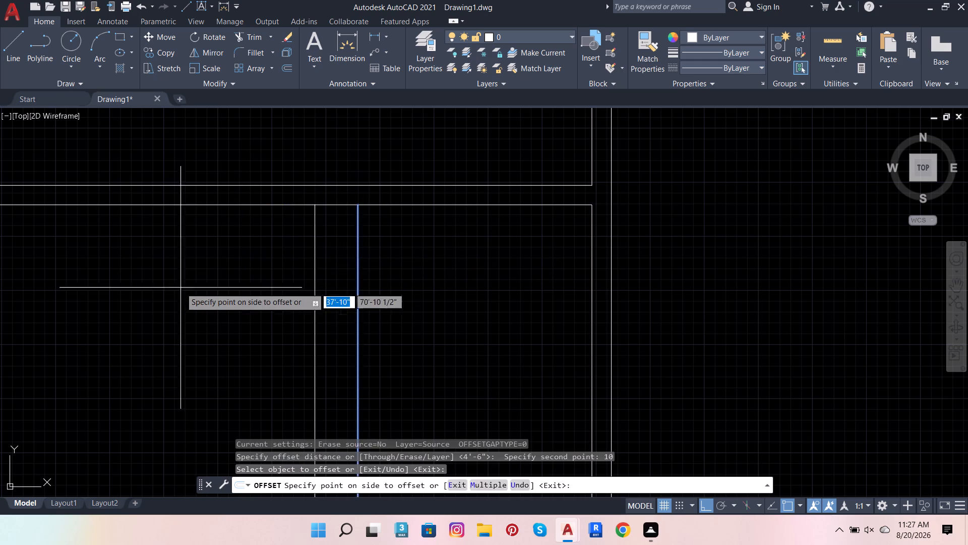
left_click(180, 288)
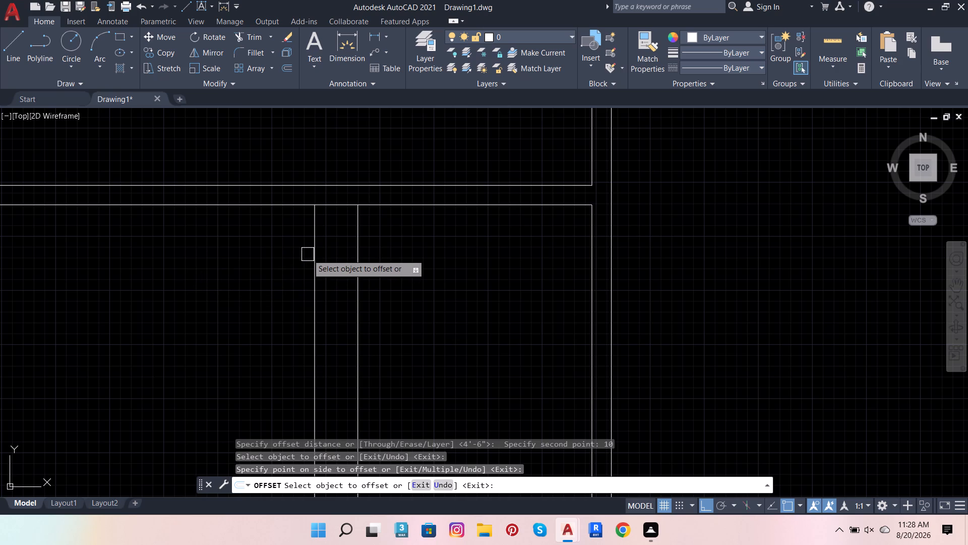
left_click(313, 252)
left_click(204, 271)
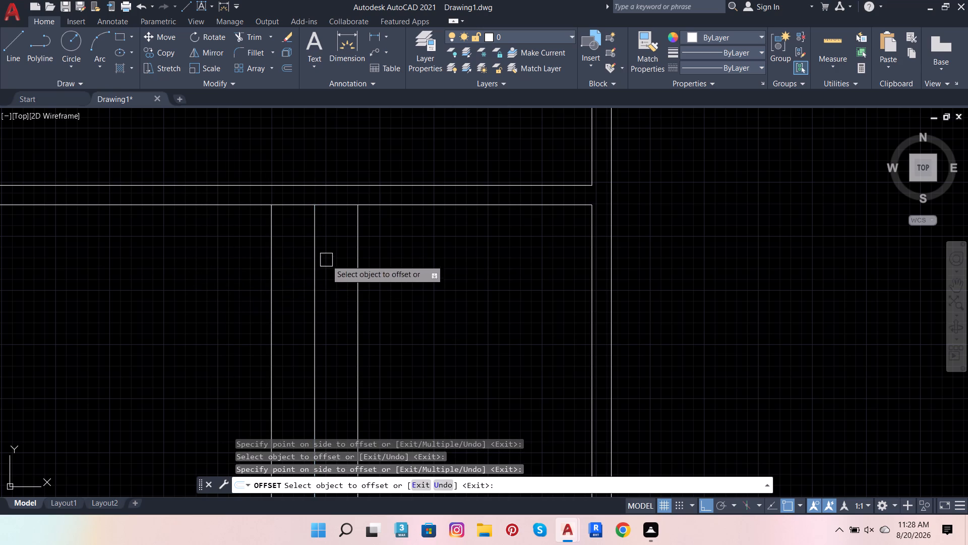
left_click(272, 286)
left_click_drag(43, 301, 51, 299)
left_click_drag(226, 282, 203, 292)
left_click(90, 315)
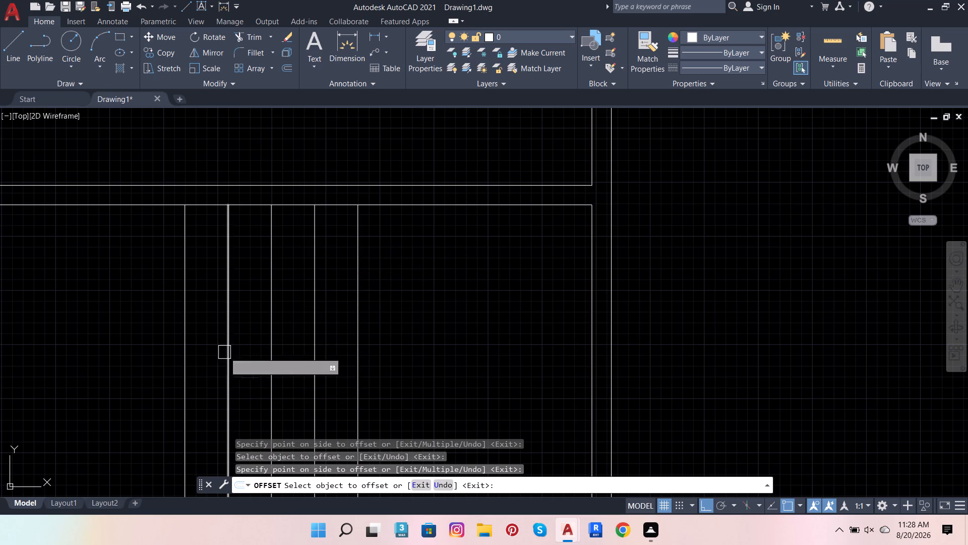
scroll(278, 280, "down", 4)
scroll(279, 357, "up", 2)
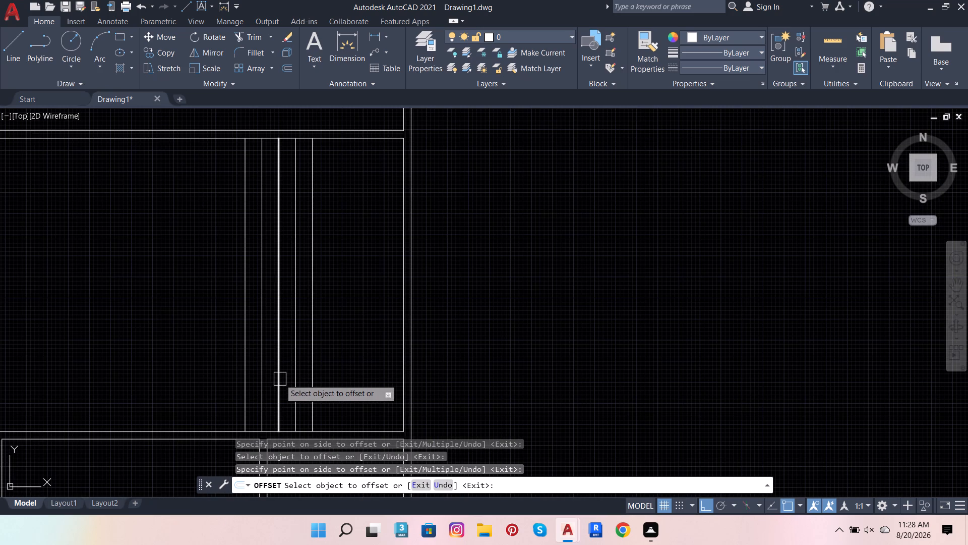
scroll(325, 293, "down", 1)
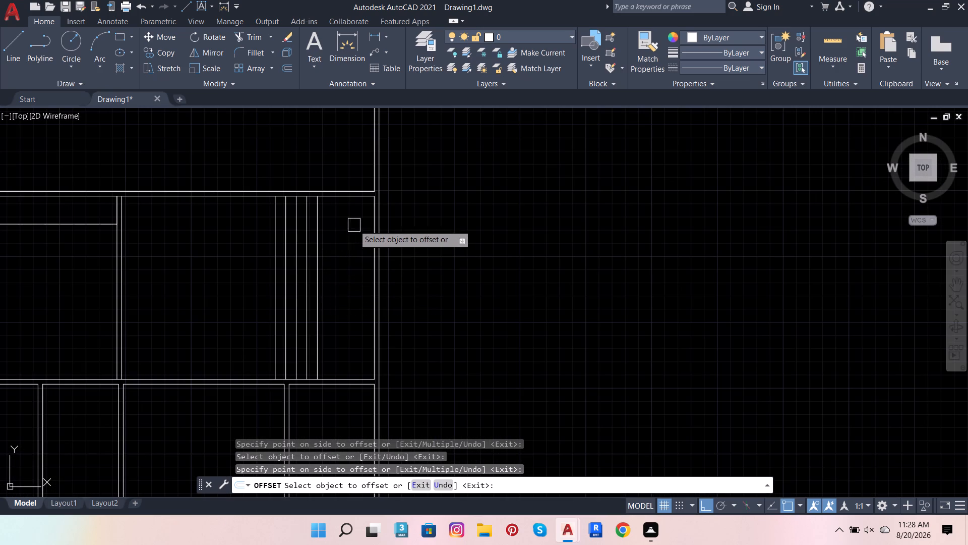
Offset the inner face line of the wall above the right room 3'-6" downward into the room.
scroll(347, 207, "up", 2)
left_click(286, 68)
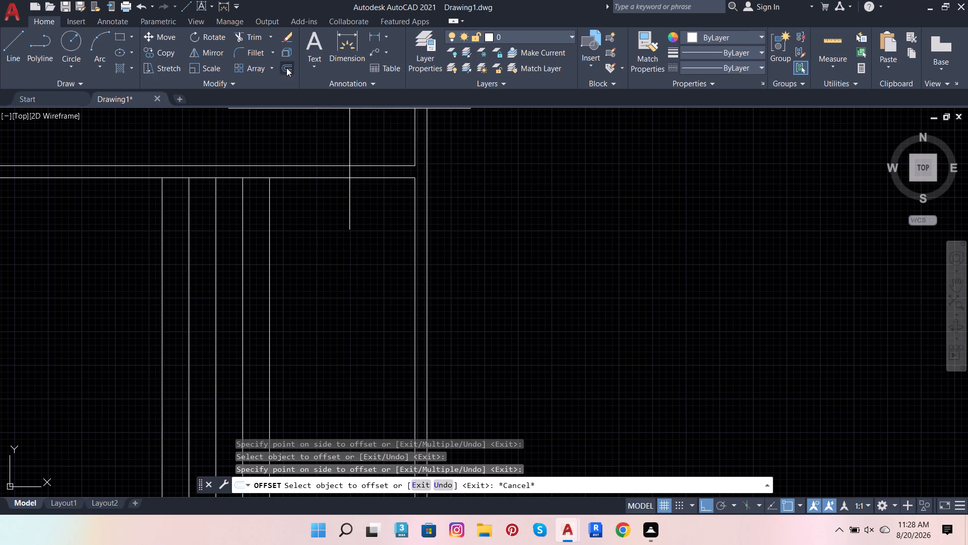
left_click(415, 178)
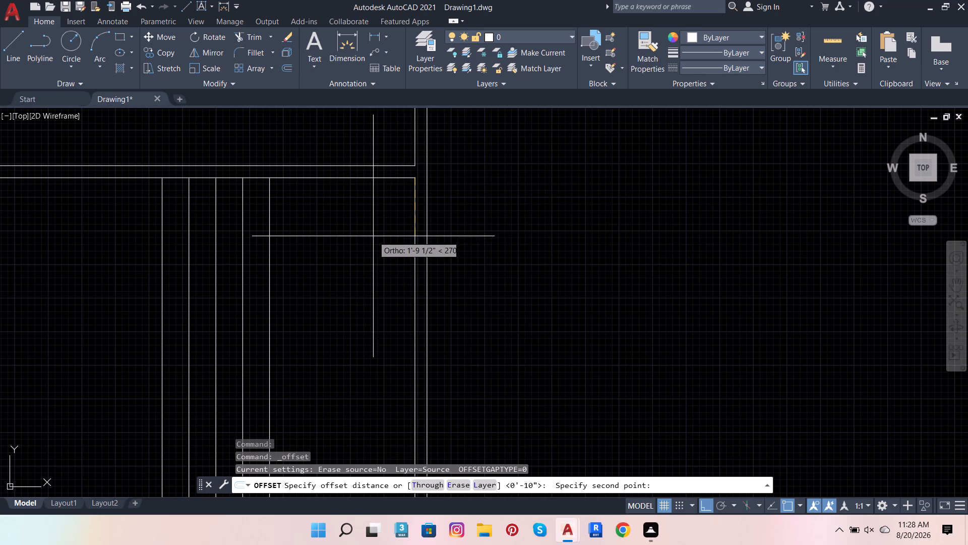
key("3")
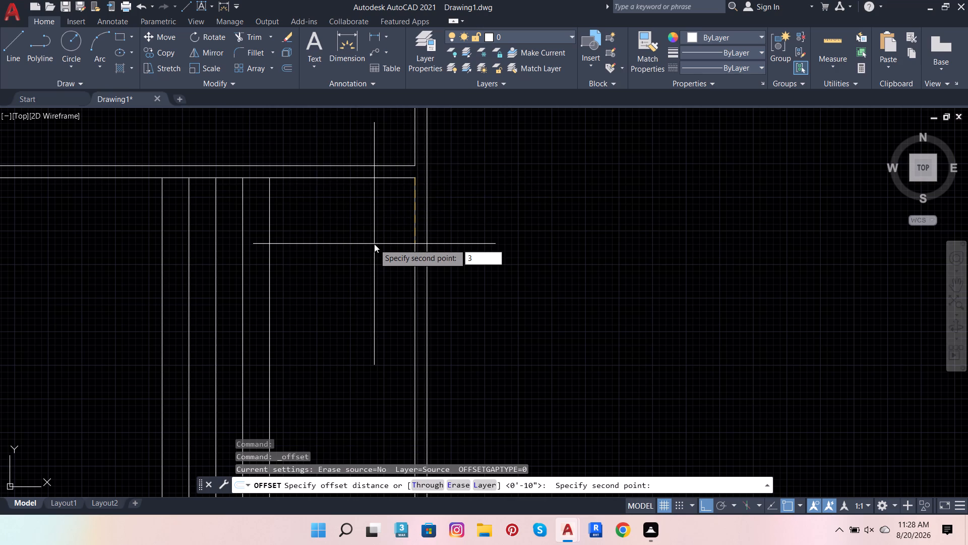
key("apostrophe")
key("6")
key("Return")
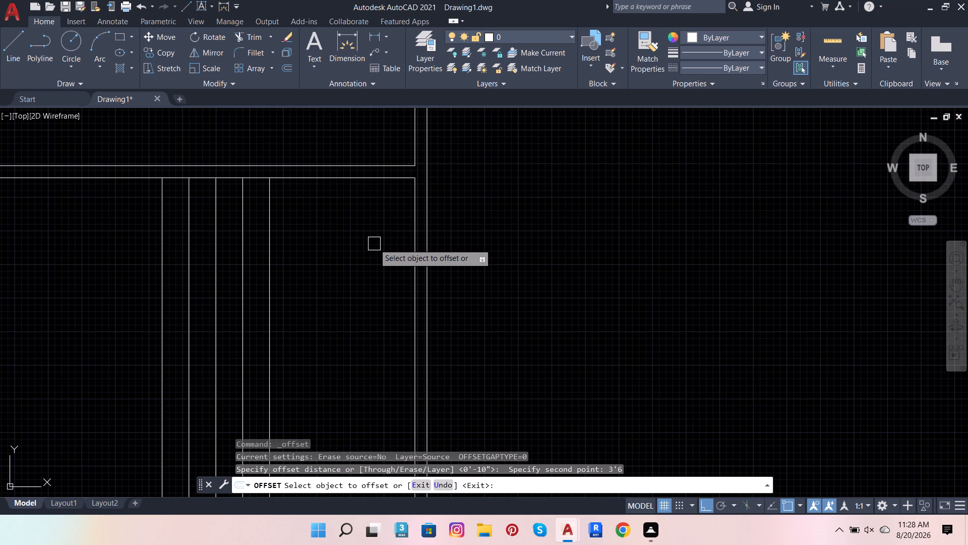
left_click(384, 176)
left_click(345, 351)
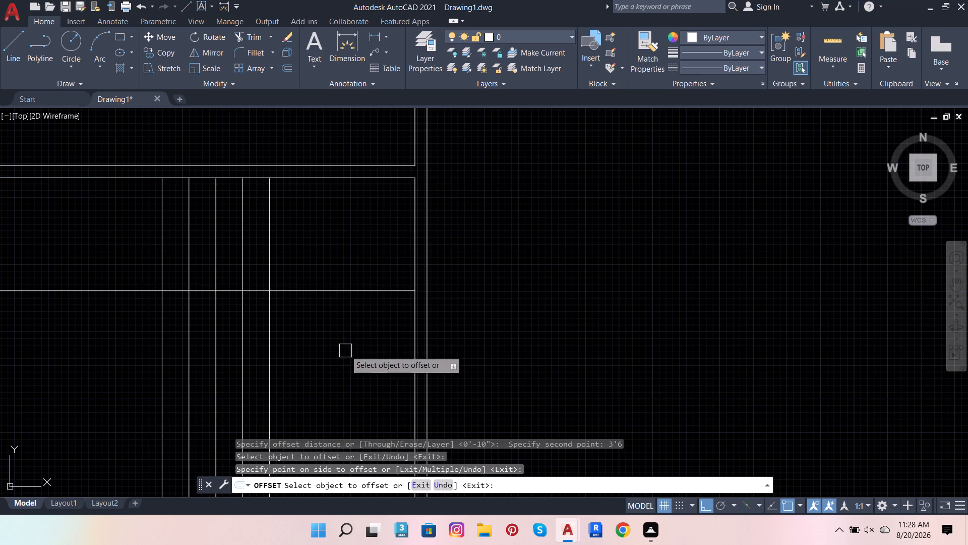
Offset the new horizontal line 10" downward, repeating from each resulting line to add four parallel lines.
scroll(365, 295, "down", 2)
scroll(348, 315, "up", 1)
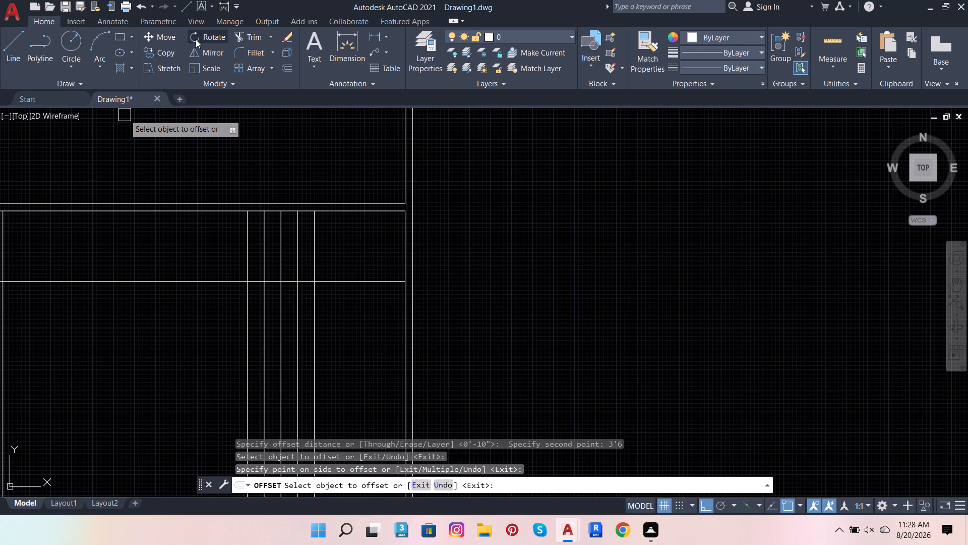
left_click(290, 72)
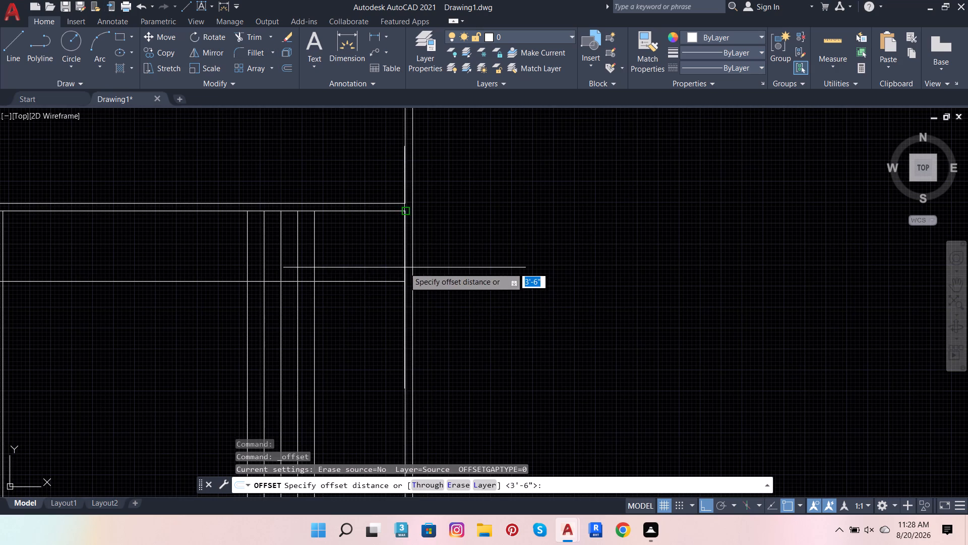
left_click(403, 282)
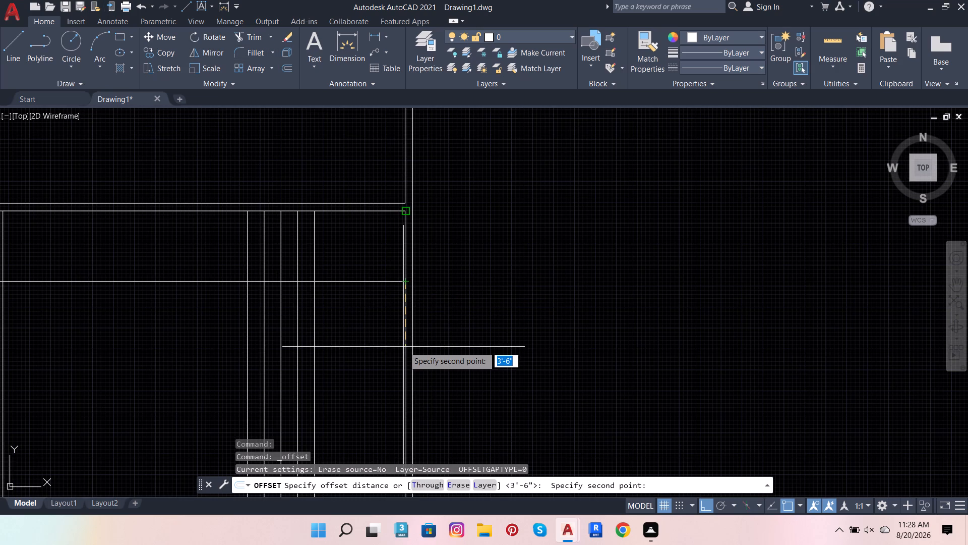
type("100")
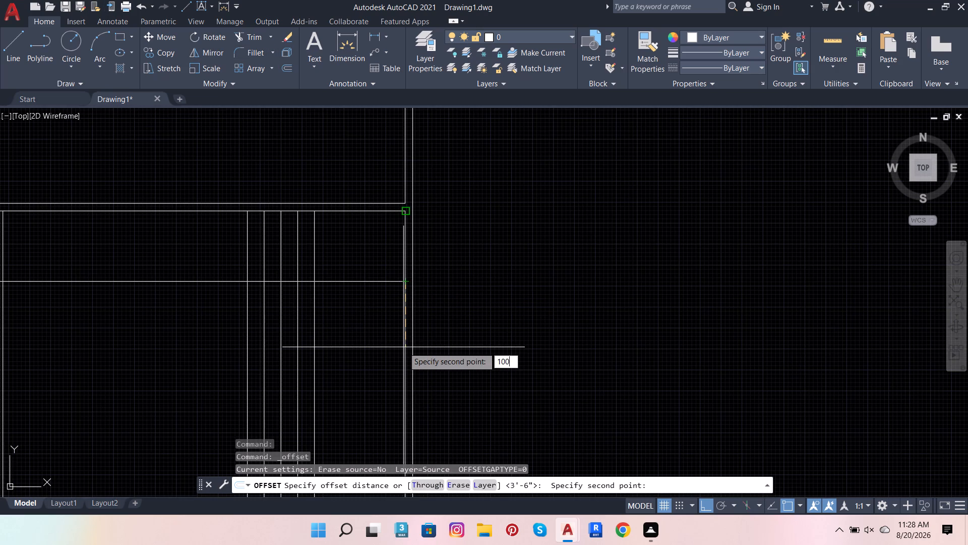
key("BackSpace")
key("Return")
left_click_drag(377, 282, 377, 292)
left_click(376, 368)
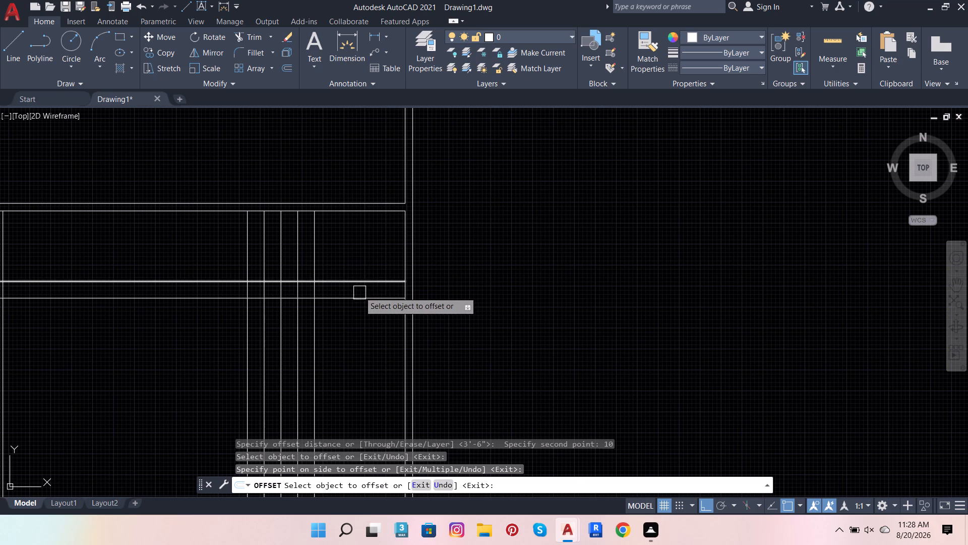
left_click(354, 303)
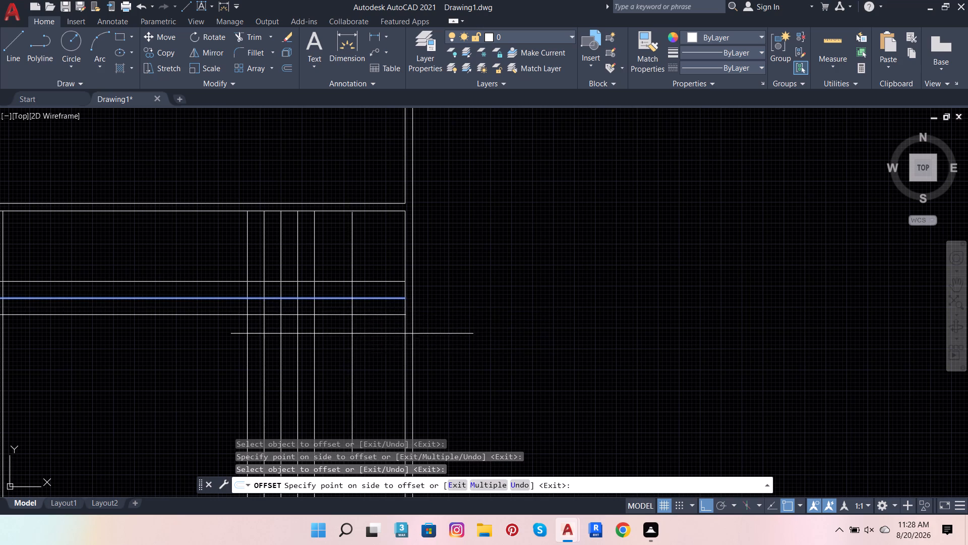
left_click(352, 334)
left_click_drag(356, 317, 354, 328)
left_click(346, 377)
left_click_drag(362, 335, 360, 346)
left_click(348, 377)
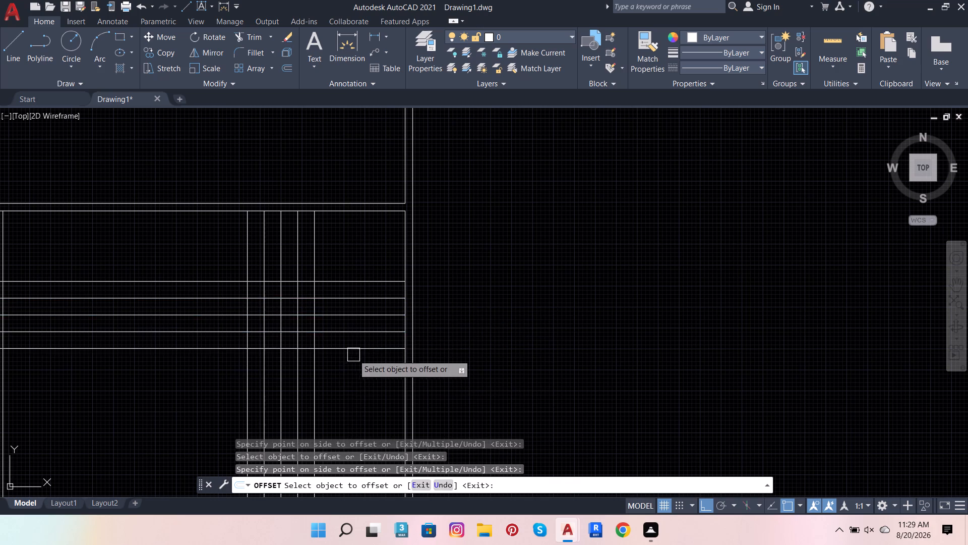
Continue the 10" offsets downward from the lowest horizontal line to add five more parallel lines.
left_click_drag(354, 350, 353, 356)
left_click_drag(342, 395, 344, 390)
left_click(347, 371)
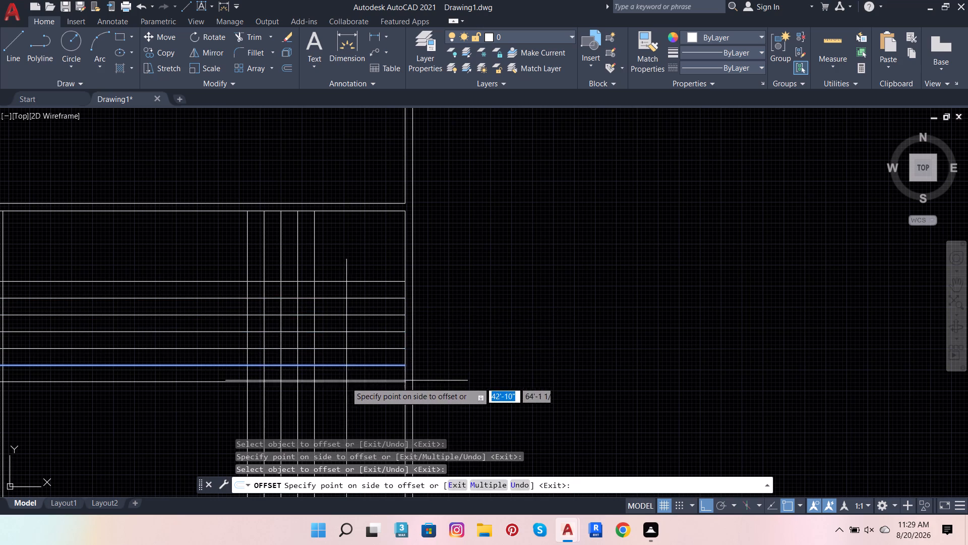
left_click(346, 390)
scroll(372, 294, "down", 2)
scroll(362, 325, "up", 3)
left_click(362, 339)
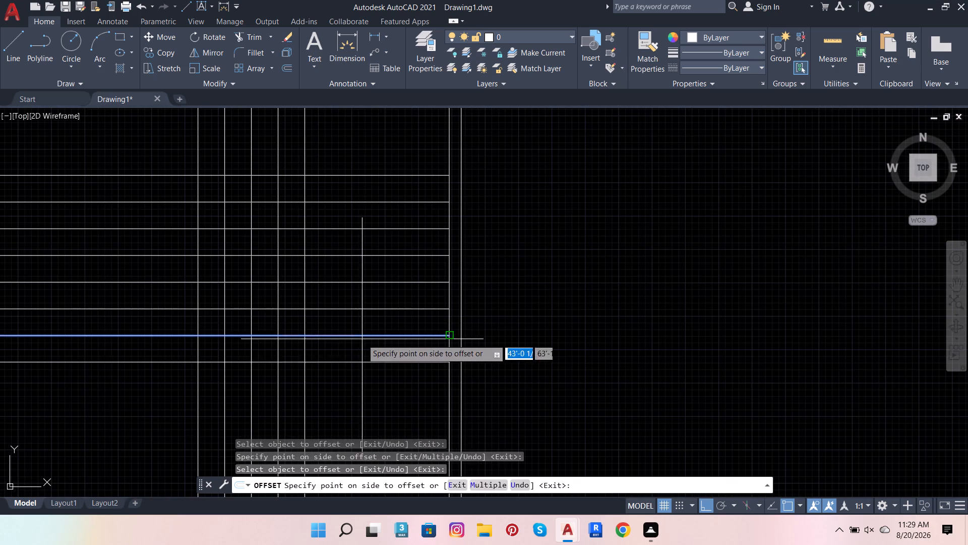
left_click(357, 366)
scroll(364, 333, "down", 4)
scroll(362, 342, "up", 3)
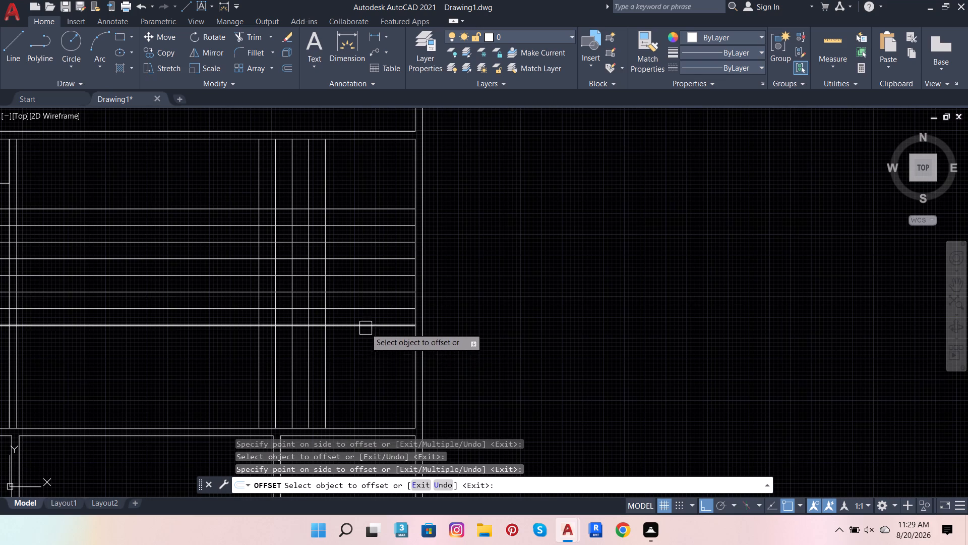
left_click(367, 327)
left_click(354, 366)
left_click(364, 345)
left_click(364, 363)
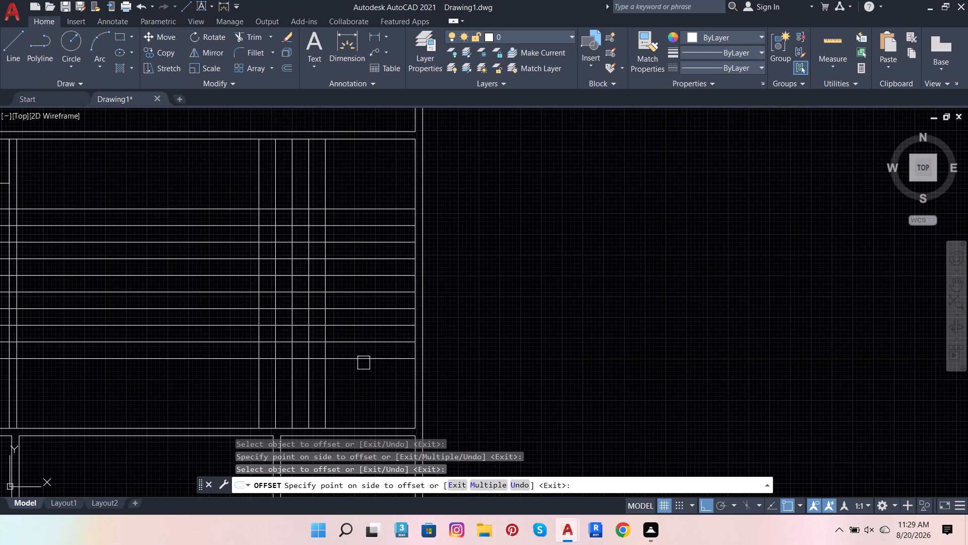
Dimension the vertical gap between the lowest horizontal line and the room's bottom wall, placing the dimension outside the right wall.
left_click(346, 50)
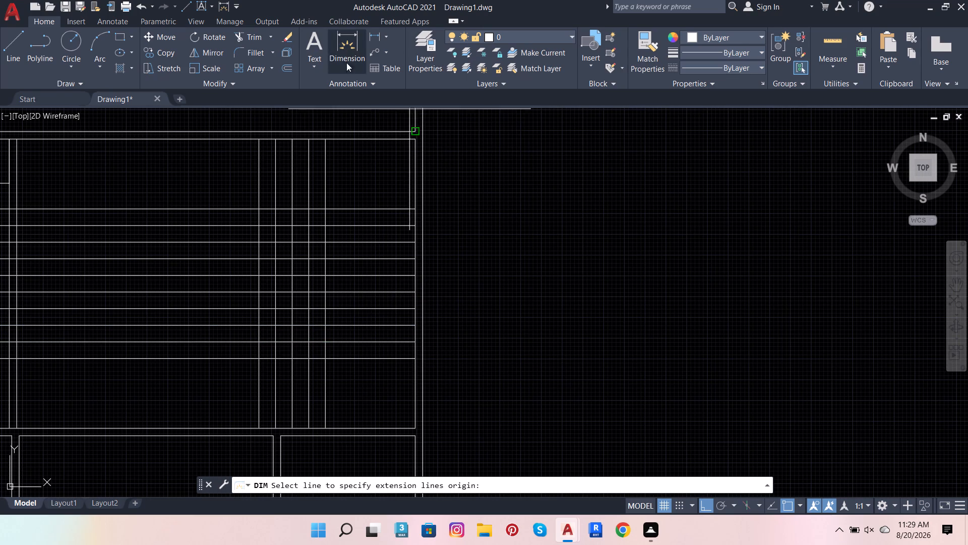
scroll(351, 391, "up", 2)
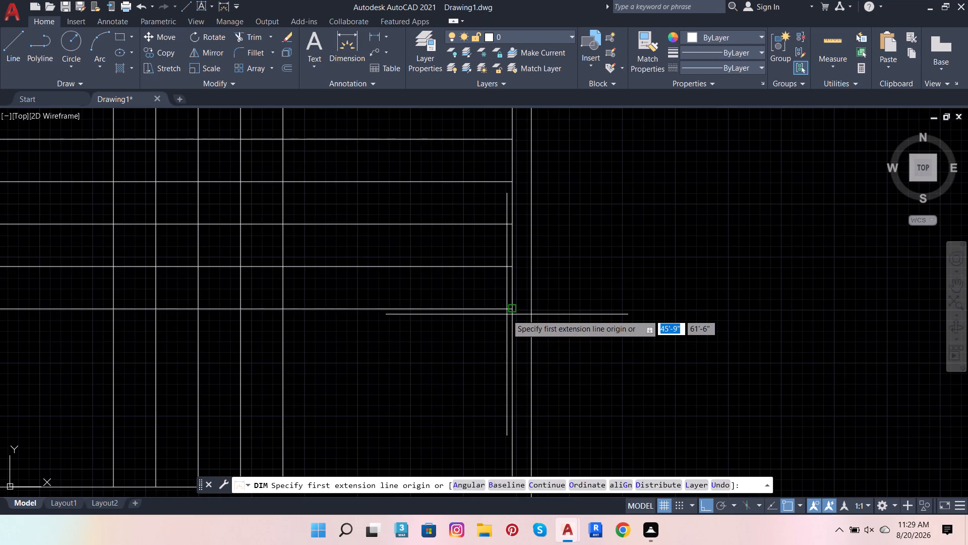
left_click(515, 311)
scroll(523, 300, "down", 4)
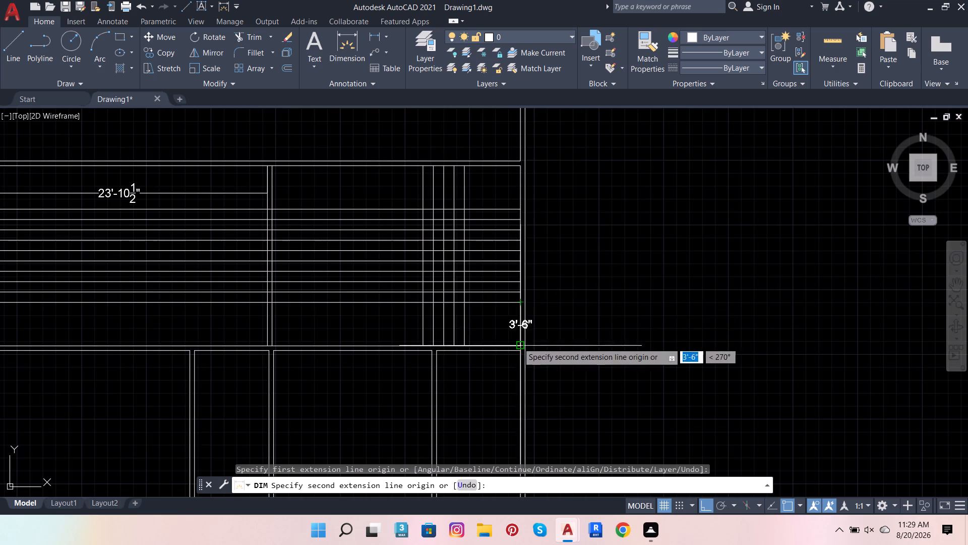
scroll(518, 344, "up", 4)
left_click(529, 334)
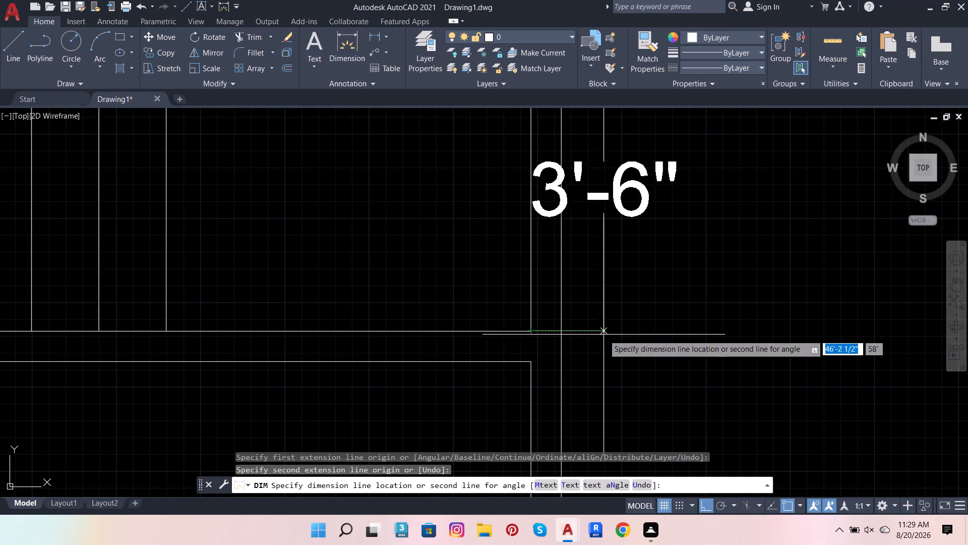
left_click(674, 334)
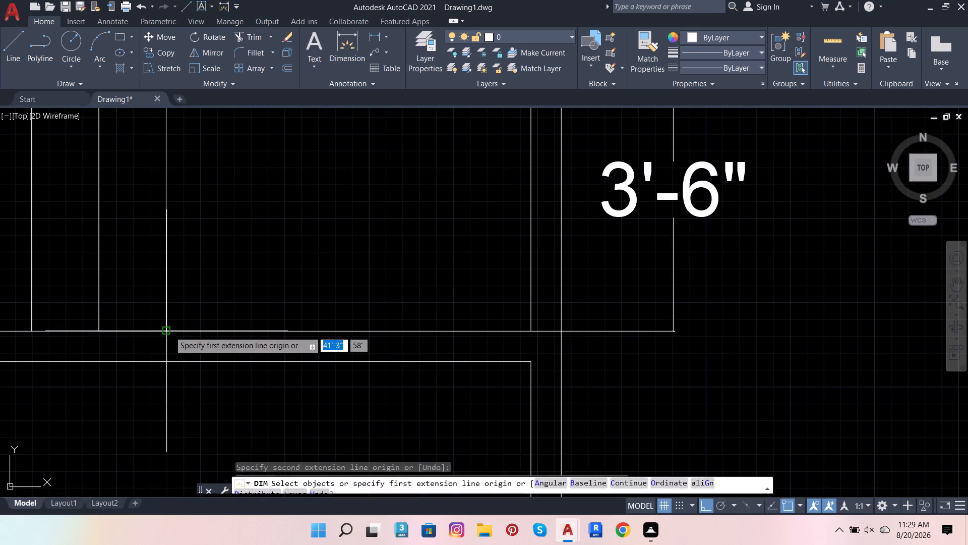
Dimension the gap from the rightmost closely spaced vertical line to the right wall's inner face, placing the dimension below the room.
left_click(169, 331)
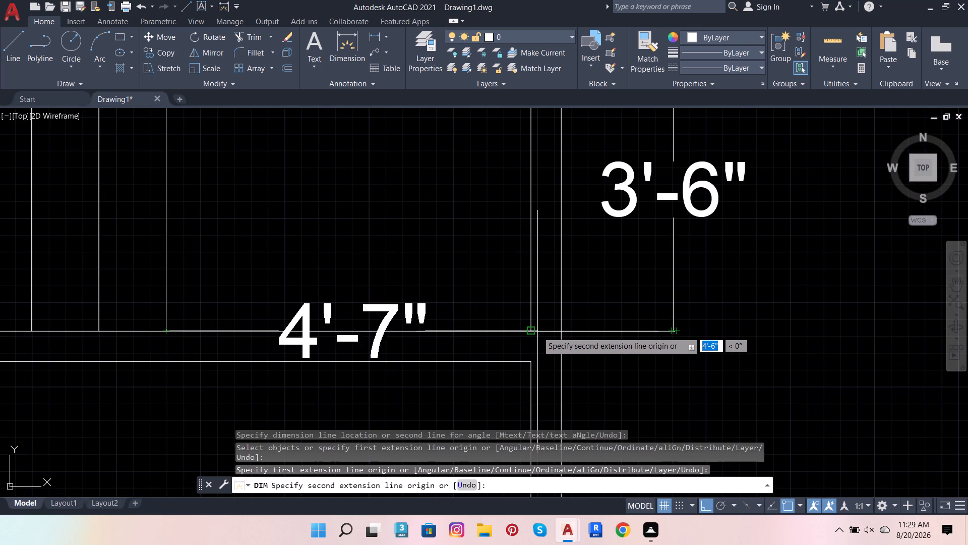
left_click(529, 332)
scroll(501, 369, "down", 4)
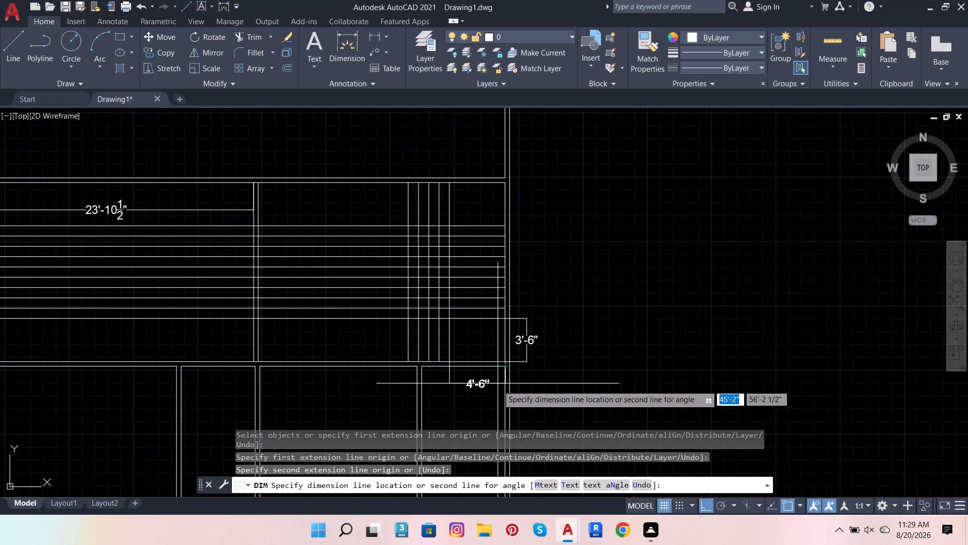
scroll(503, 401, "up", 2)
left_click(473, 398)
Dimension the same gap between the rightmost vertical line and the right wall at the room's top, placing the dimension above the room.
scroll(503, 313, "down", 3)
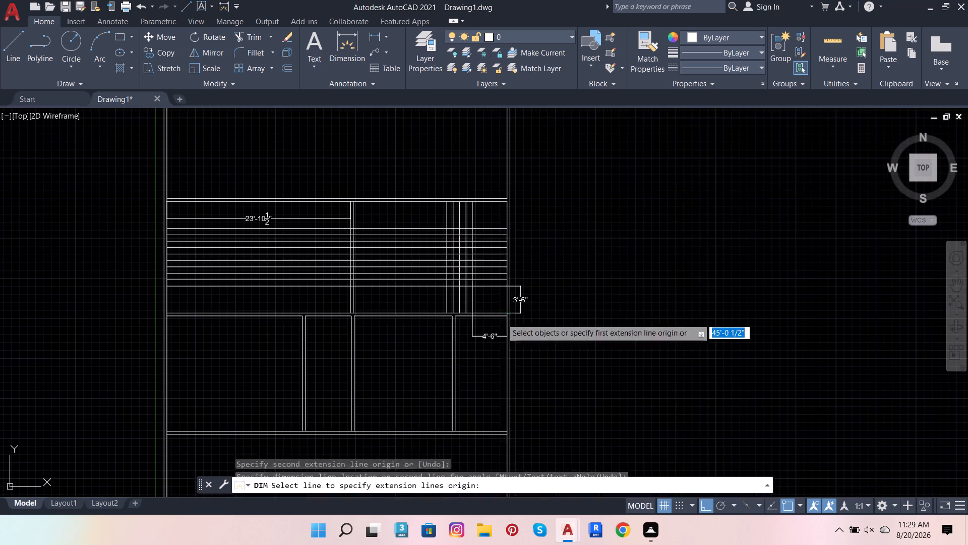
scroll(477, 199, "up", 4)
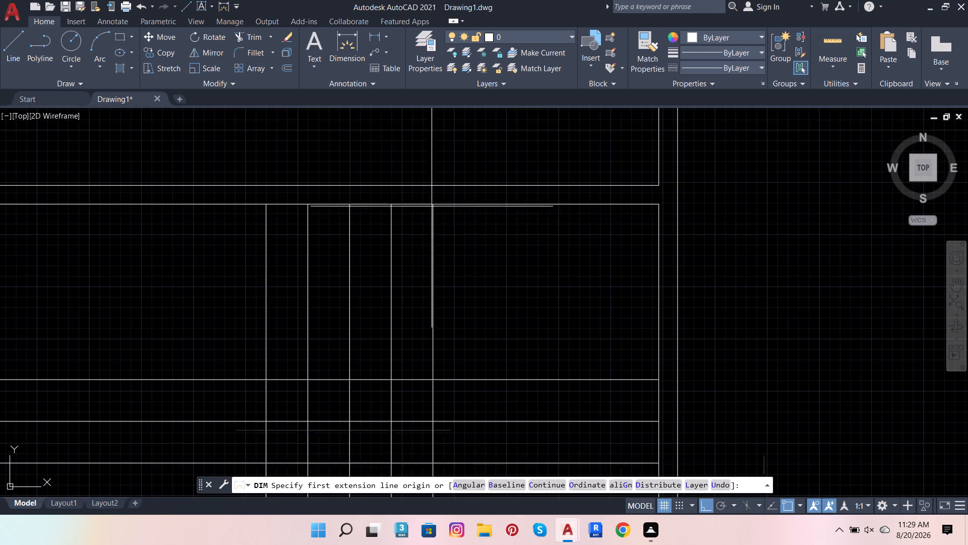
left_click(434, 206)
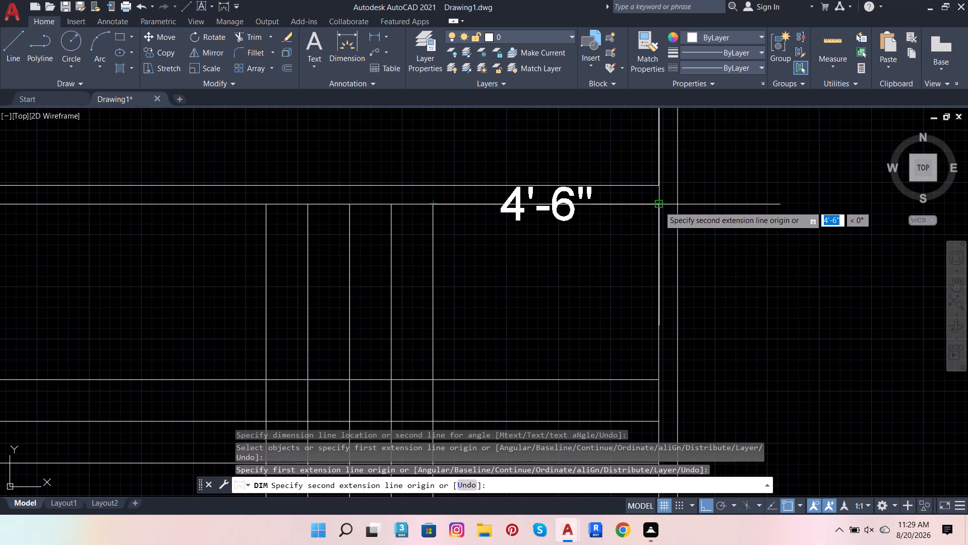
left_click(659, 206)
left_click(595, 160)
scroll(524, 245, "down", 1)
scroll(450, 229, "down", 1)
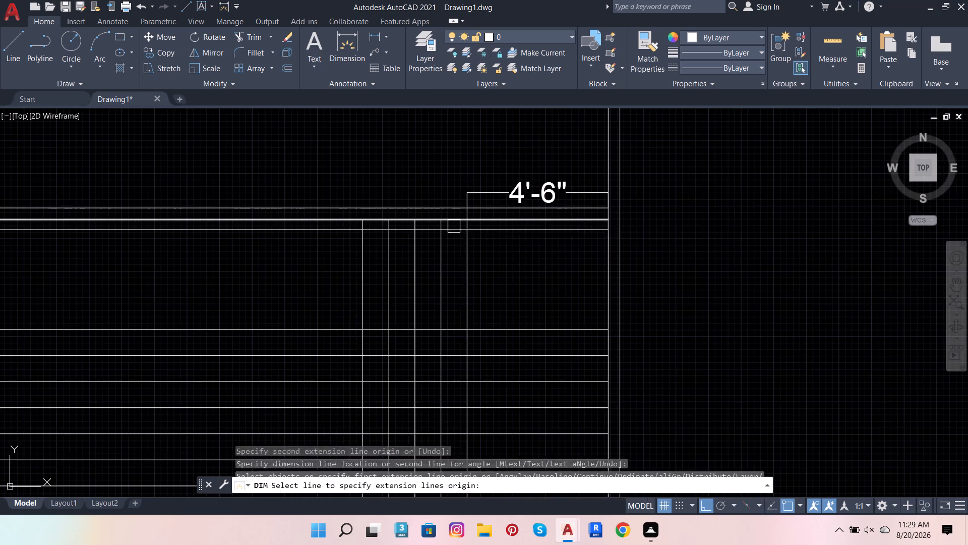
scroll(450, 229, "down", 1)
scroll(463, 197, "up", 3)
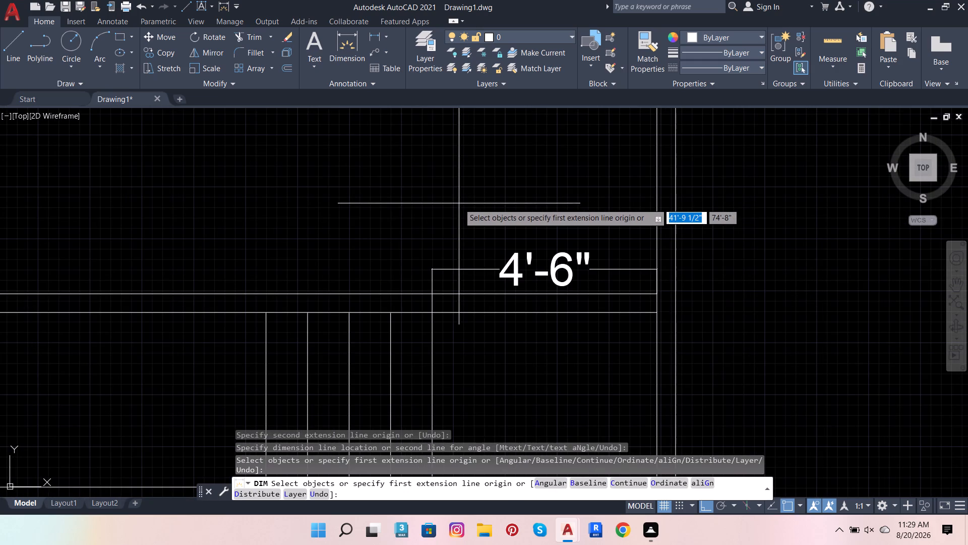
key("Escape")
key("Escape")
key("Escape")
Offset the right wall's inner line 3'6" leftward into the room with the closely spaced lines.
scroll(474, 213, "down", 2)
scroll(525, 290, "up", 1)
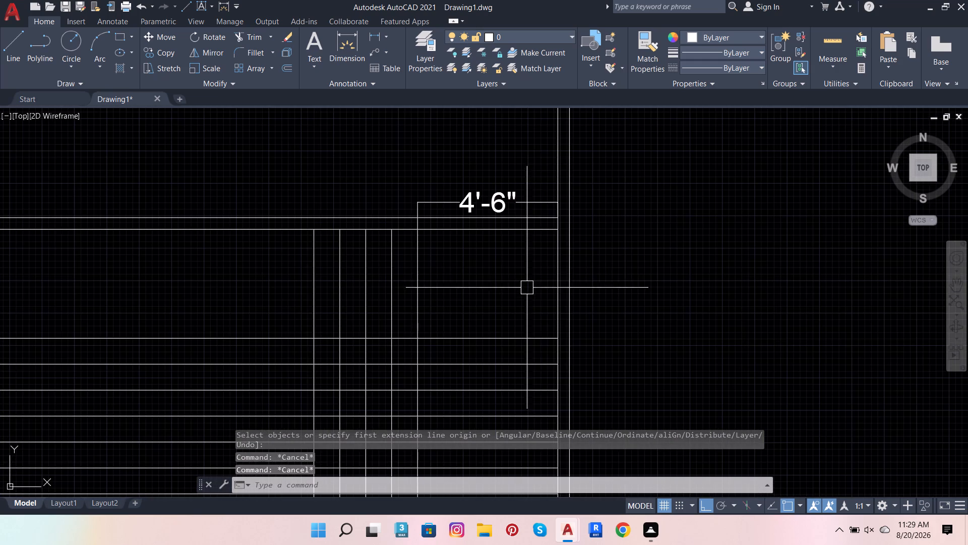
left_click(556, 265)
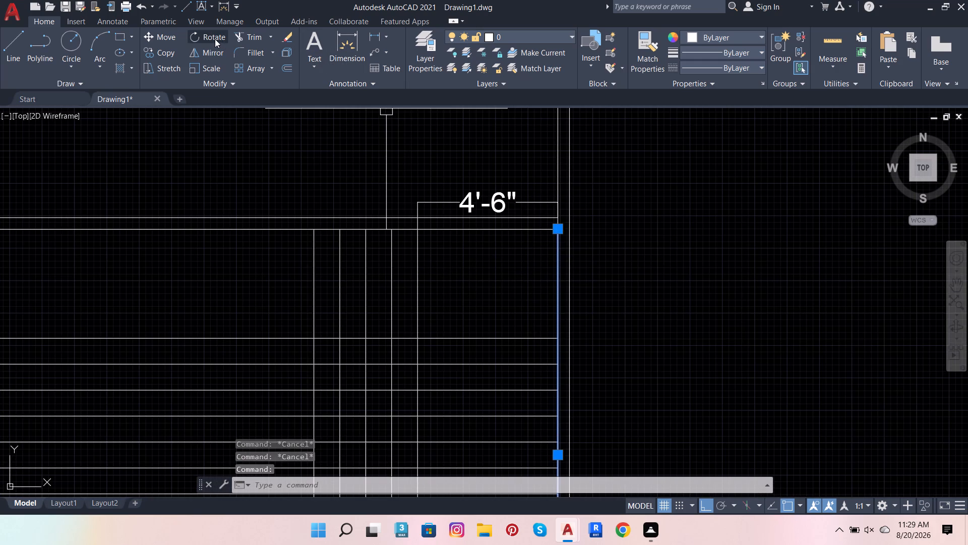
left_click(287, 68)
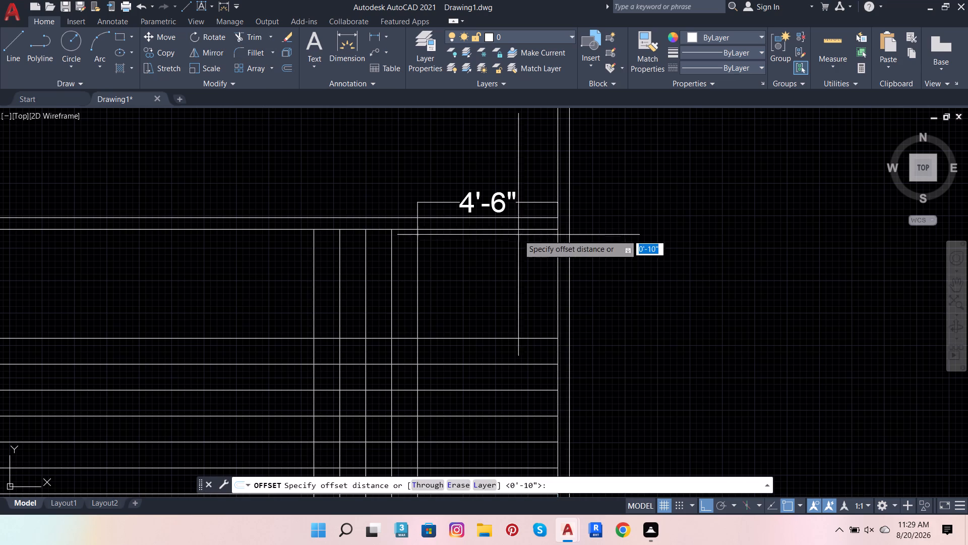
left_click(558, 231)
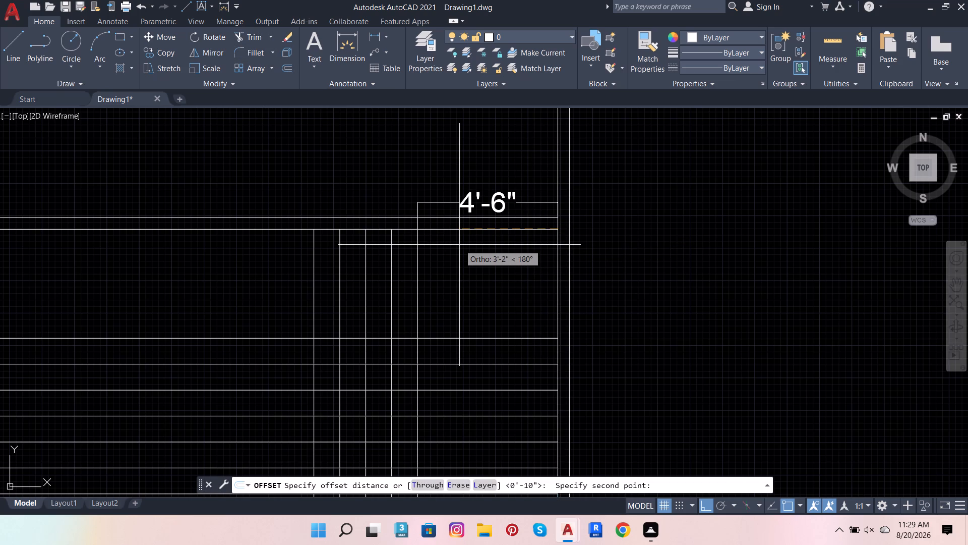
key("3")
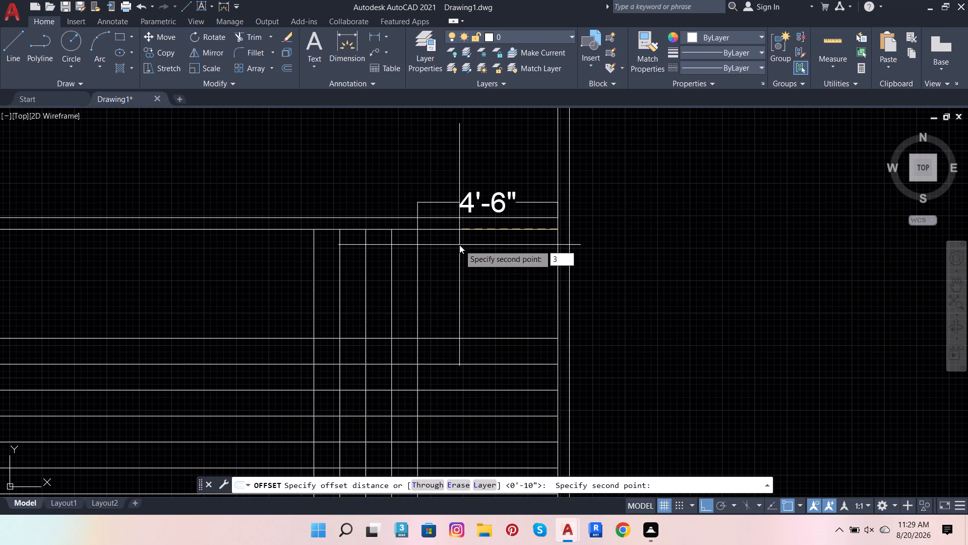
key("apostrophe")
key("6")
key("Return")
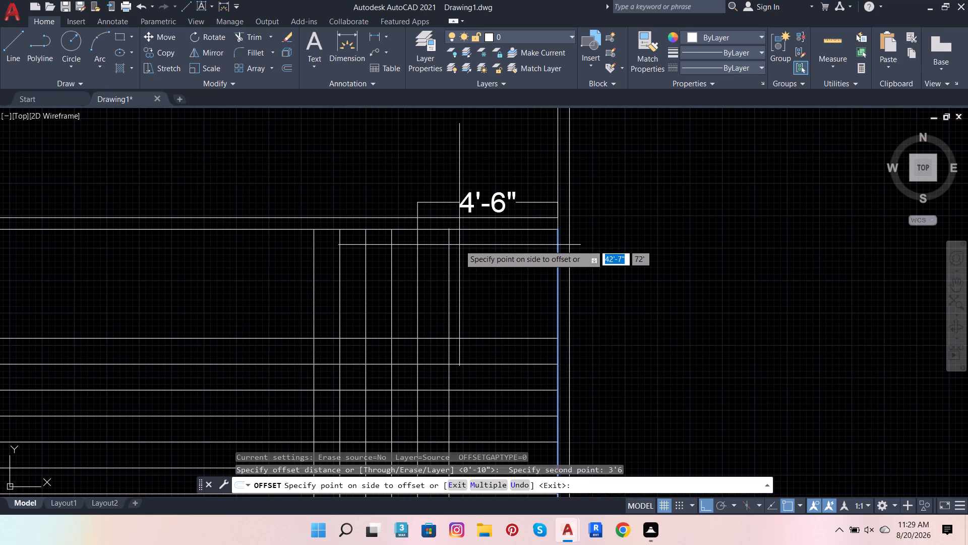
left_click(459, 243)
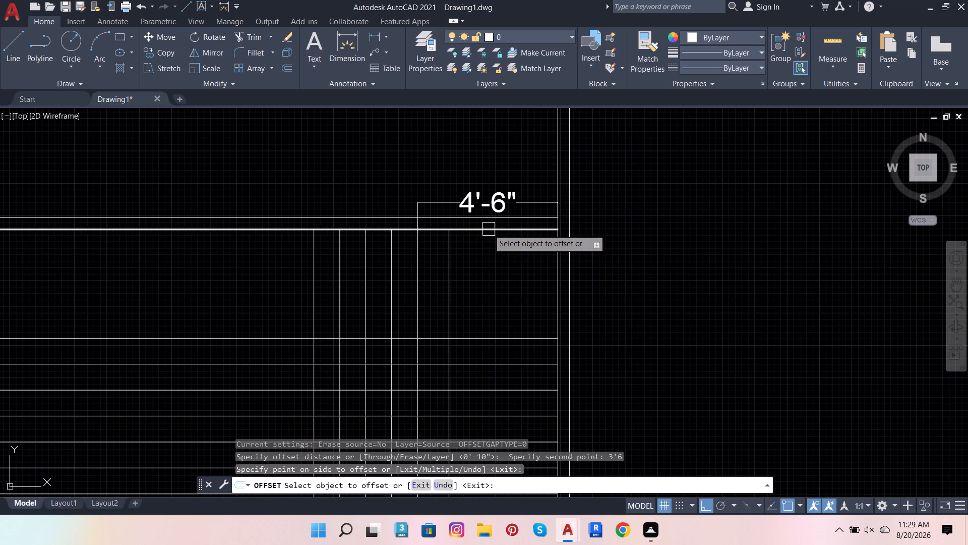
key("Escape")
Delete the five closely spaced vertical lines, keeping the single line offset from the right wall.
scroll(484, 228, "down", 2)
scroll(479, 266, "up", 2)
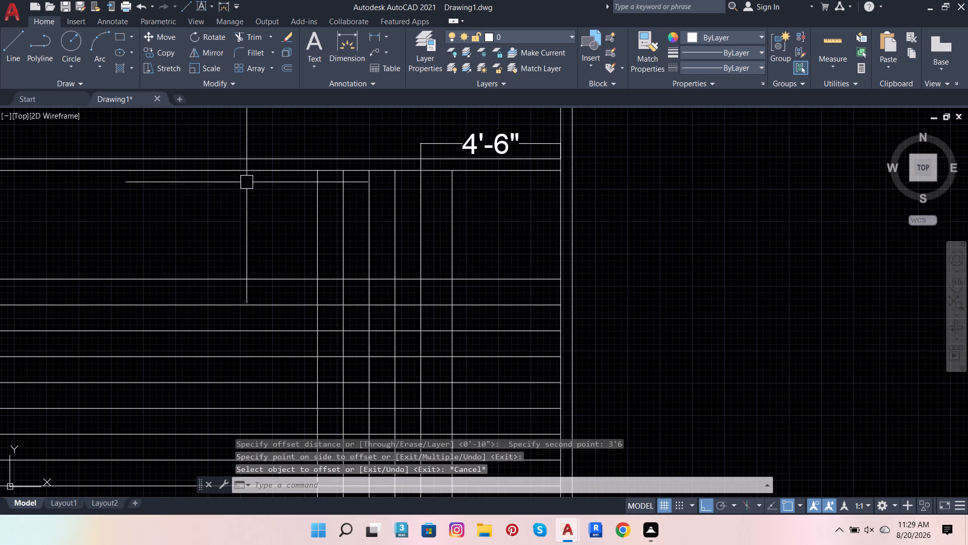
scroll(316, 164, "up", 2)
left_click(292, 169)
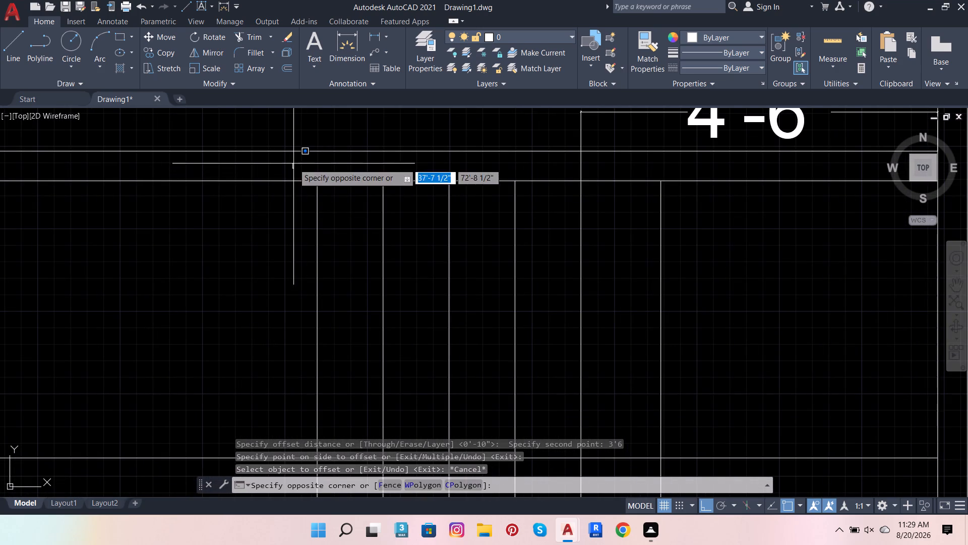
scroll(416, 262, "down", 5)
scroll(427, 344, "up", 2)
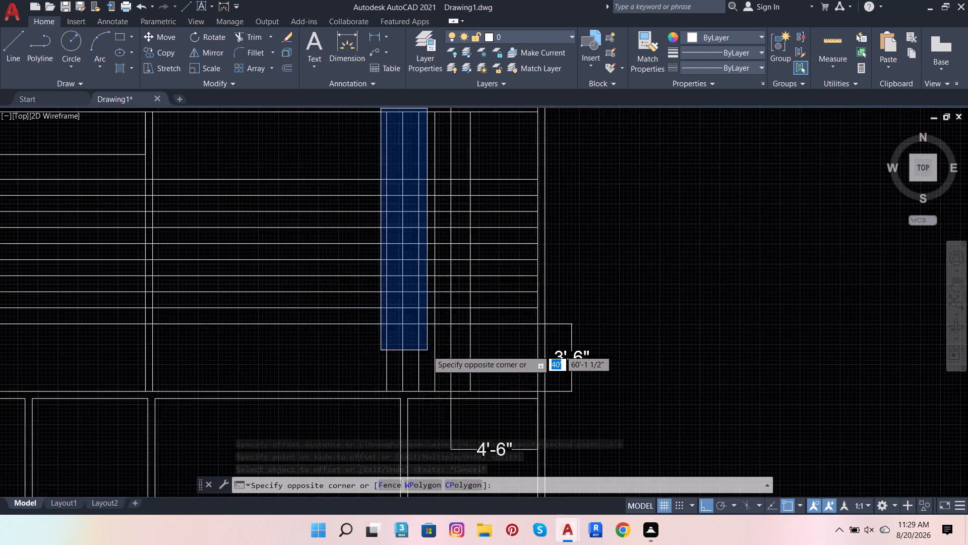
scroll(428, 351, "up", 2)
left_click(493, 463)
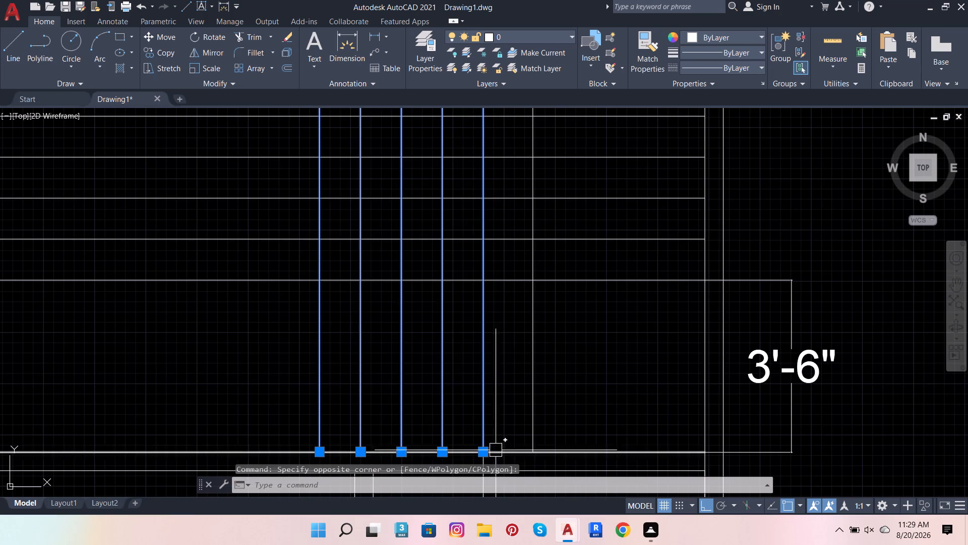
scroll(509, 412, "down", 2)
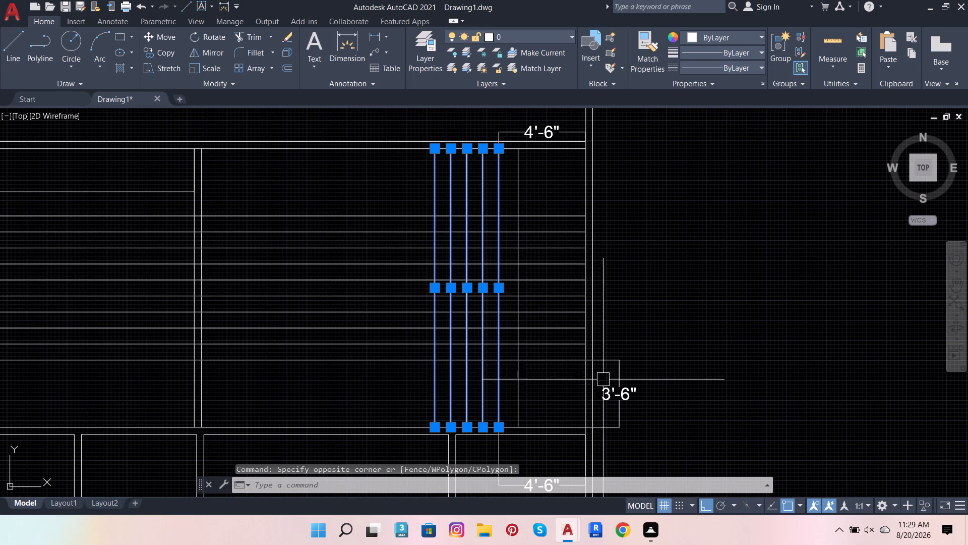
key("Delete")
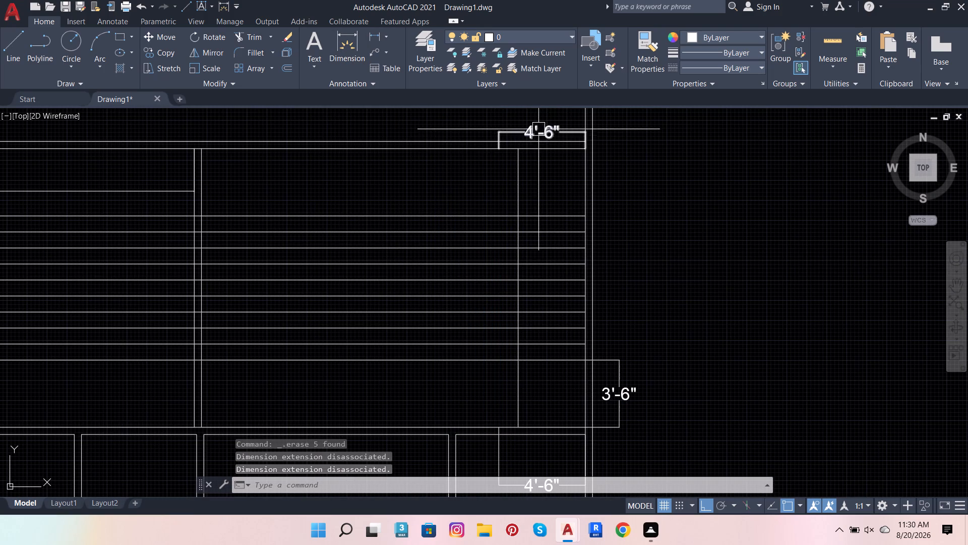
Delete the 4'-6" dimension above the room at the right wall.
left_click(538, 129)
key("Delete")
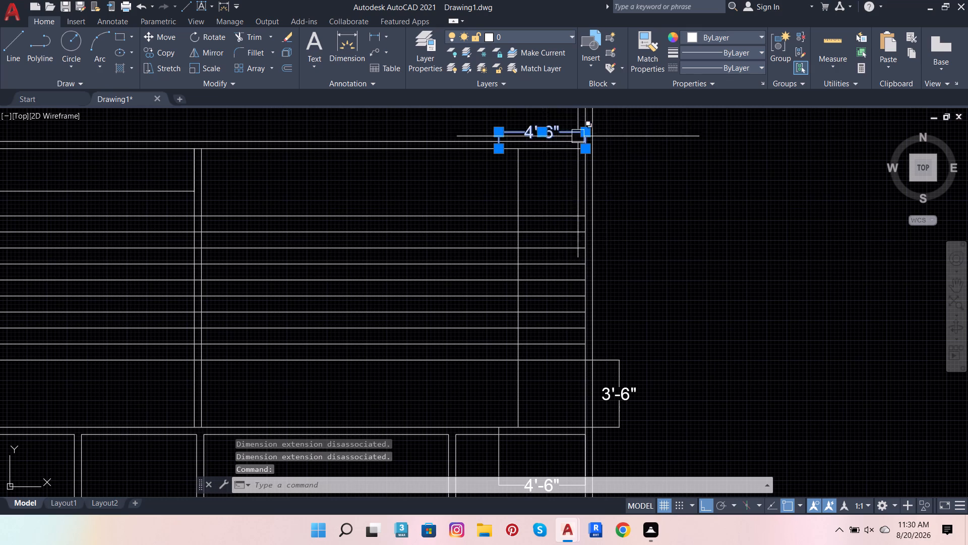
key("Delete")
Dimension the gap from the remaining vertical line to the right wall's inner face, placing the dimension above the room.
left_click(335, 44)
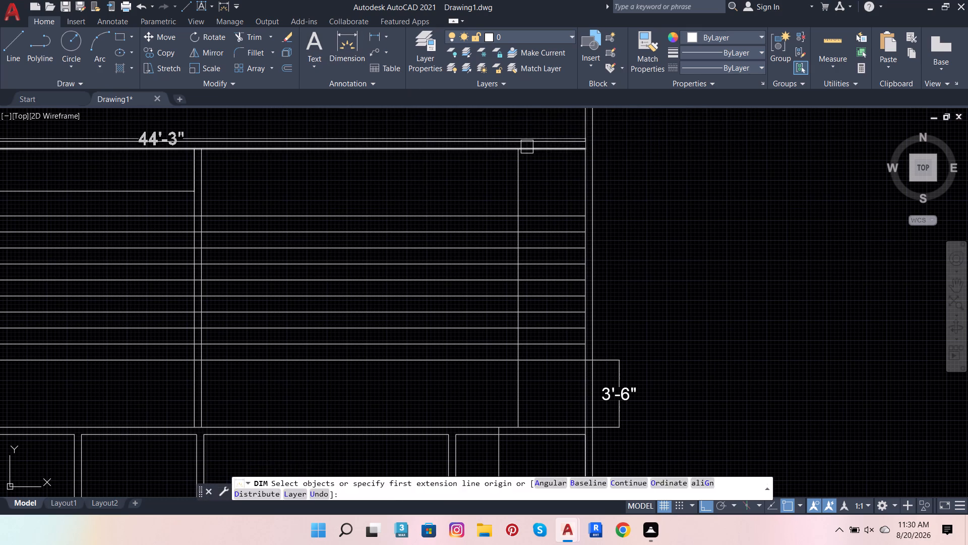
scroll(525, 149, "up", 4)
left_click(483, 134)
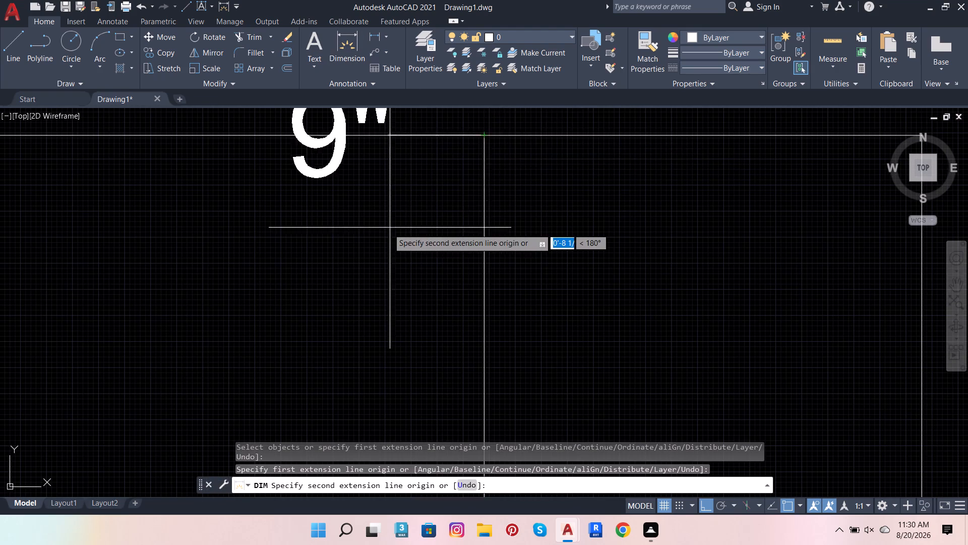
scroll(388, 229, "down", 4)
scroll(473, 204, "up", 3)
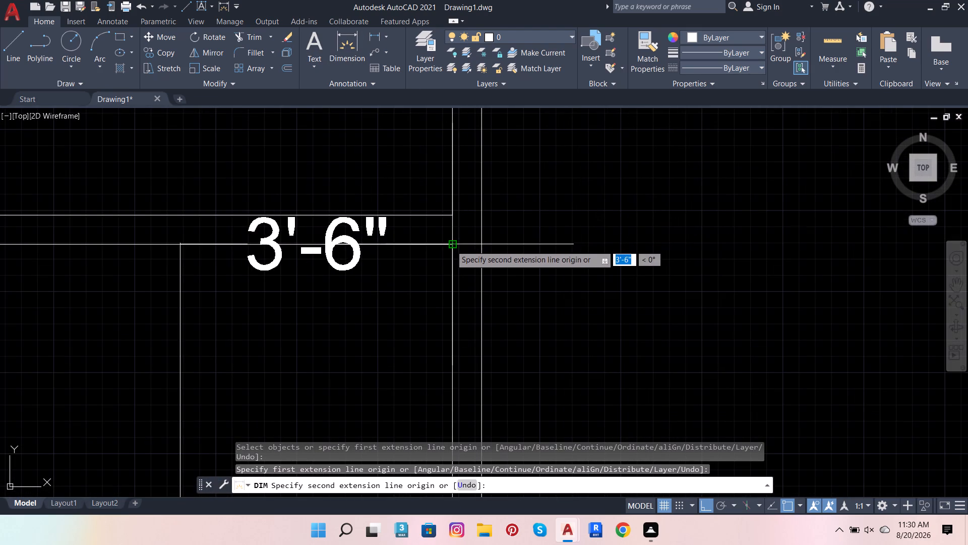
left_click(451, 245)
scroll(493, 240, "down", 2)
left_click(518, 186)
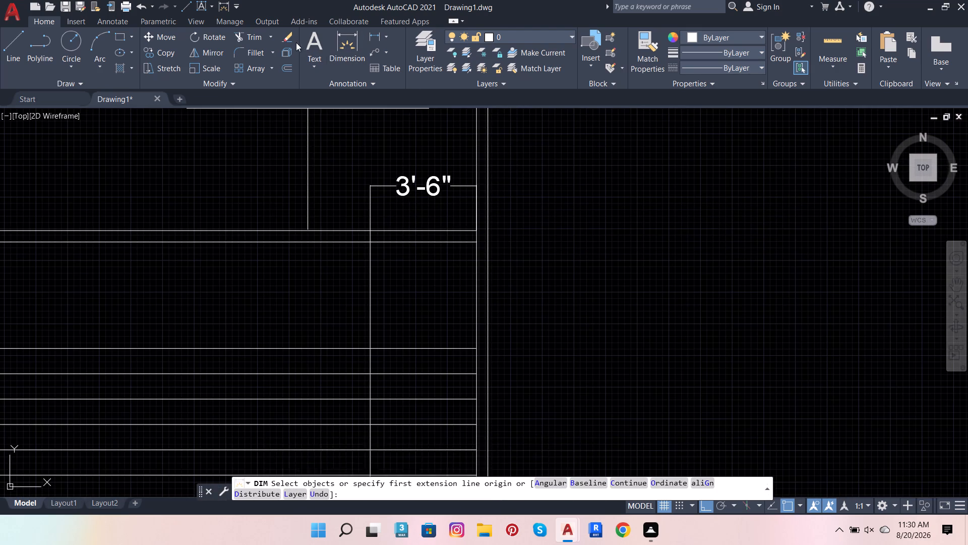
key("Escape")
key("Escape")
Offset the vertical line near the right wall leftward at 10" spacing to add five parallel lines.
left_click(372, 275)
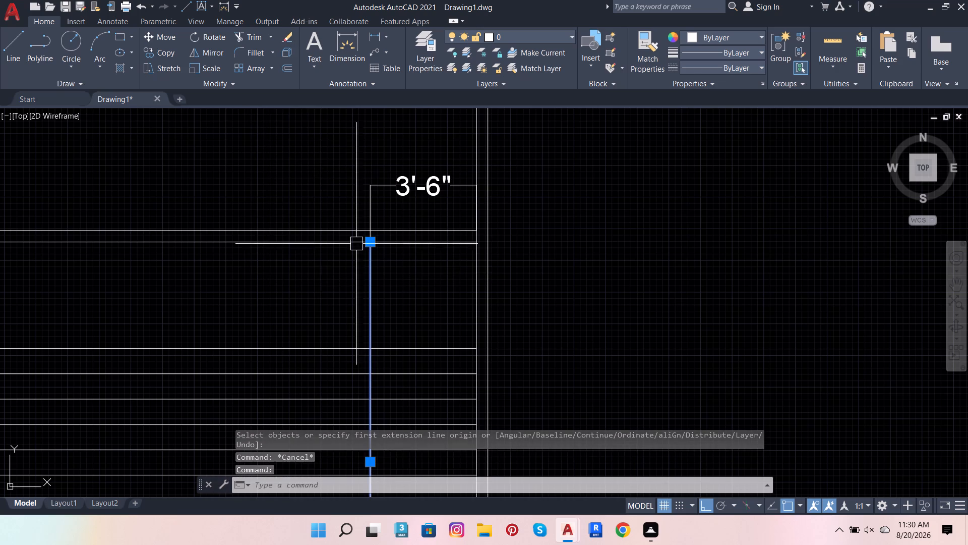
left_click(287, 67)
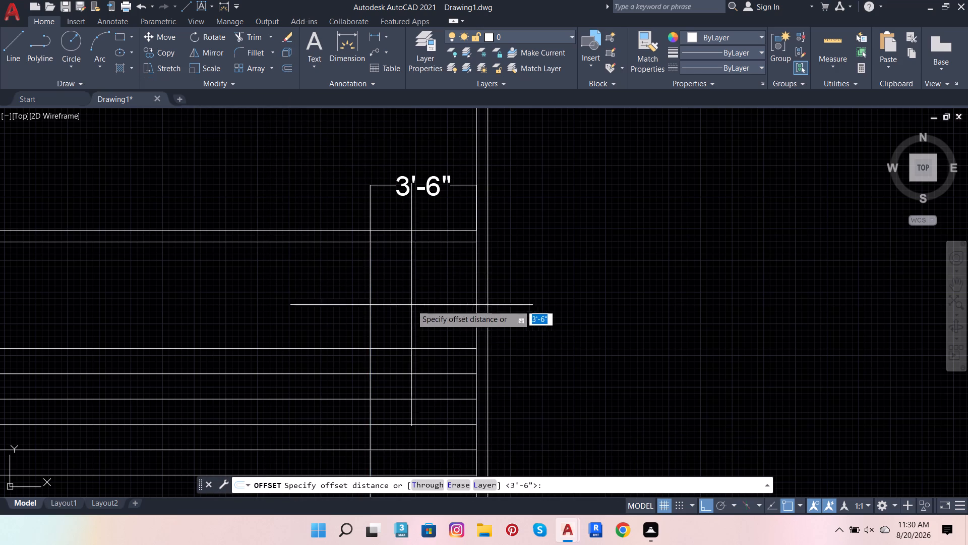
left_click(367, 244)
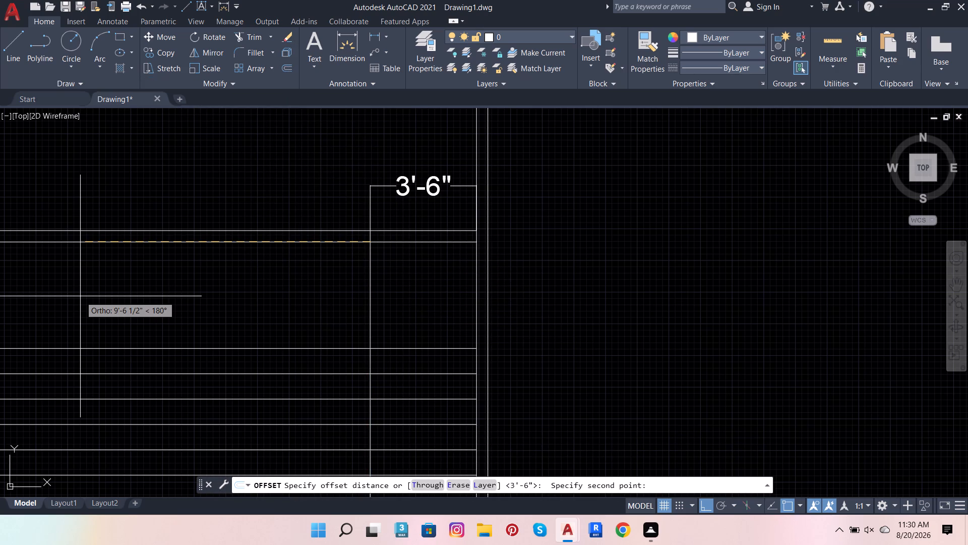
type("10")
key("Return")
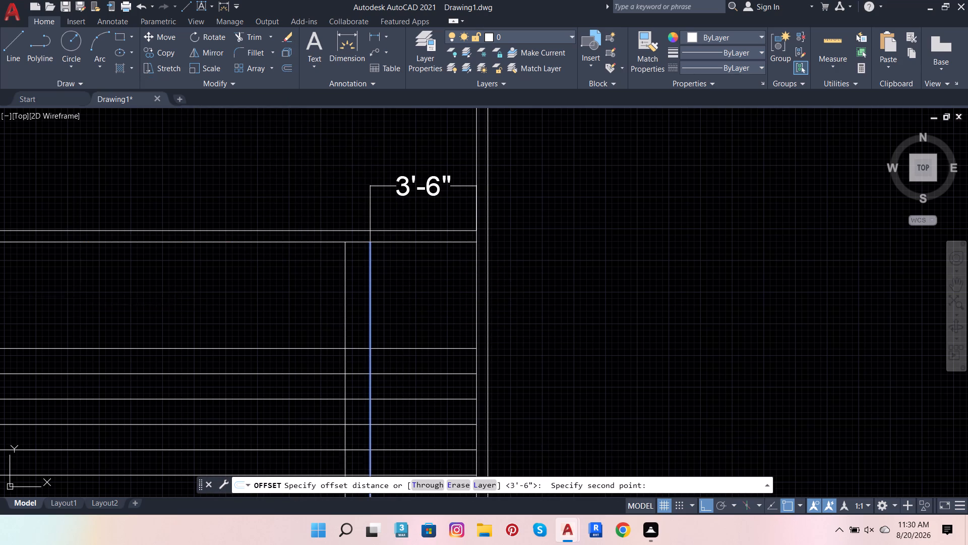
left_click(71, 276)
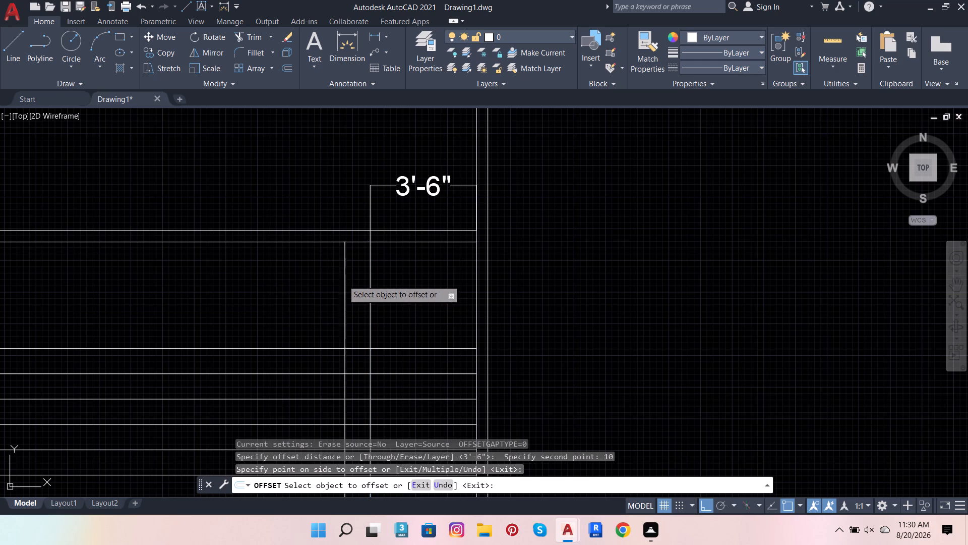
left_click(343, 280)
left_click(250, 296)
left_click(320, 282)
left_click(234, 300)
left_click(298, 285)
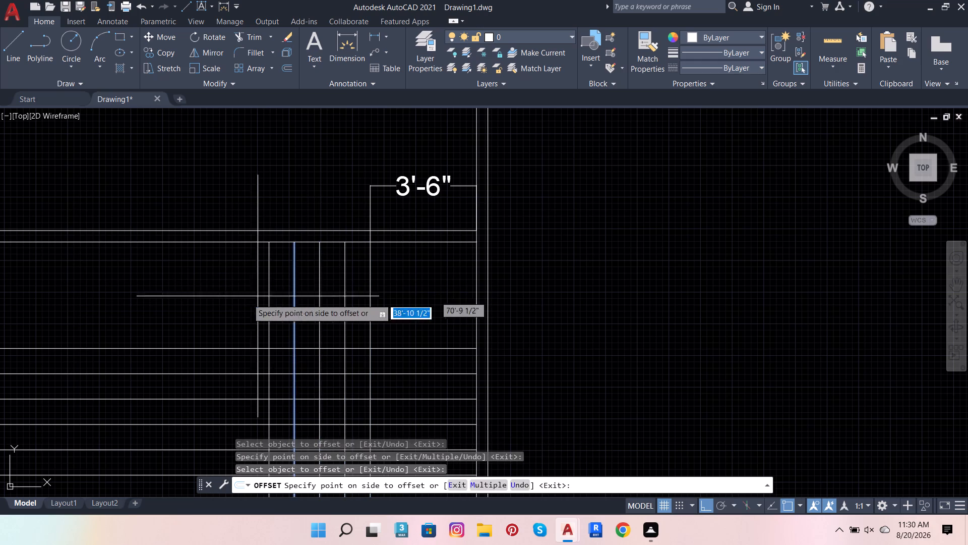
left_click(186, 296)
left_click(273, 283)
left_click(148, 277)
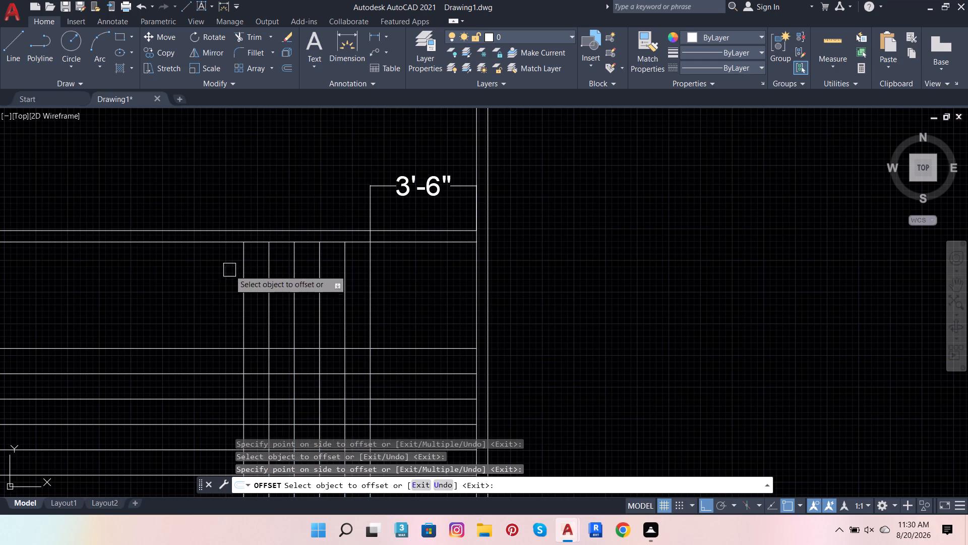
scroll(240, 271, "down", 3)
scroll(229, 325, "up", 1)
key("Escape")
key("Escape")
Dimension the vertical gap between the room's top wall and the highest closely spaced horizontal line, placing it outside the right wall.
scroll(269, 255, "up", 2)
scroll(272, 257, "down", 3)
scroll(228, 310, "up", 3)
scroll(220, 289, "down", 3)
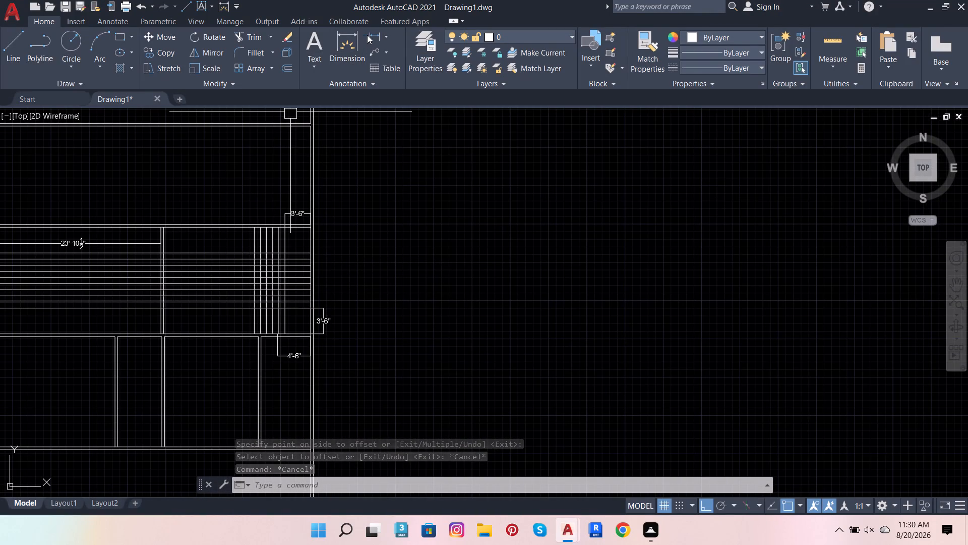
scroll(281, 49, "up", 2)
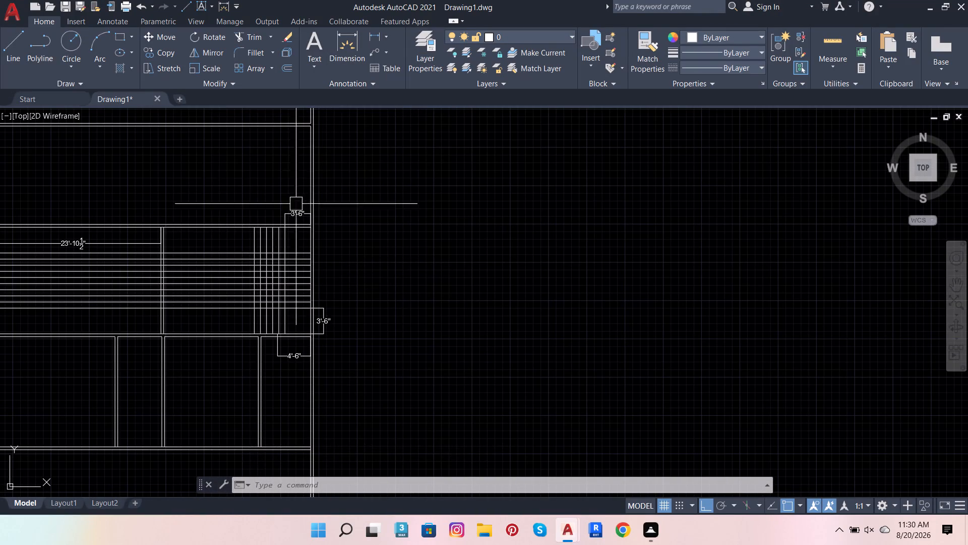
left_click(343, 42)
scroll(186, 340, "up", 2)
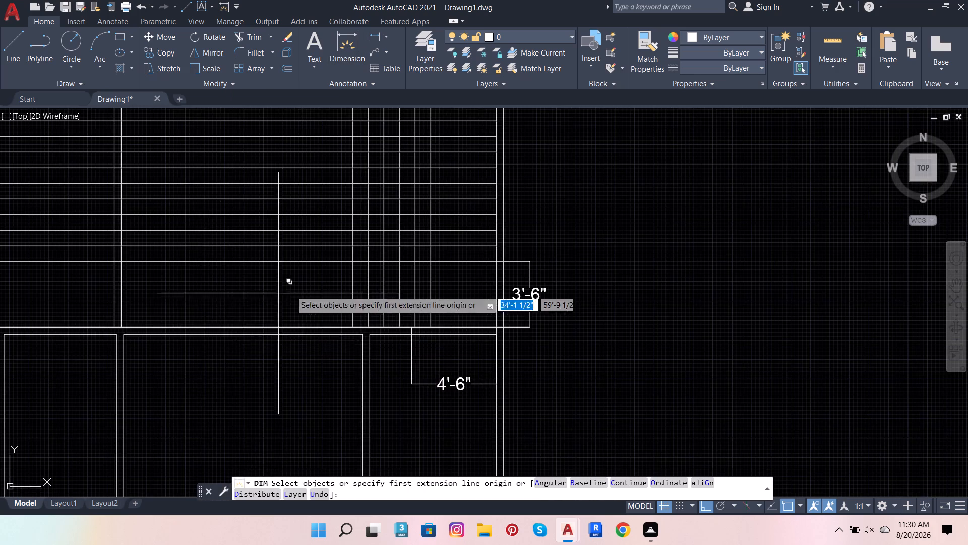
scroll(295, 304, "down", 3)
scroll(324, 245, "up", 3)
scroll(355, 294, "up", 2)
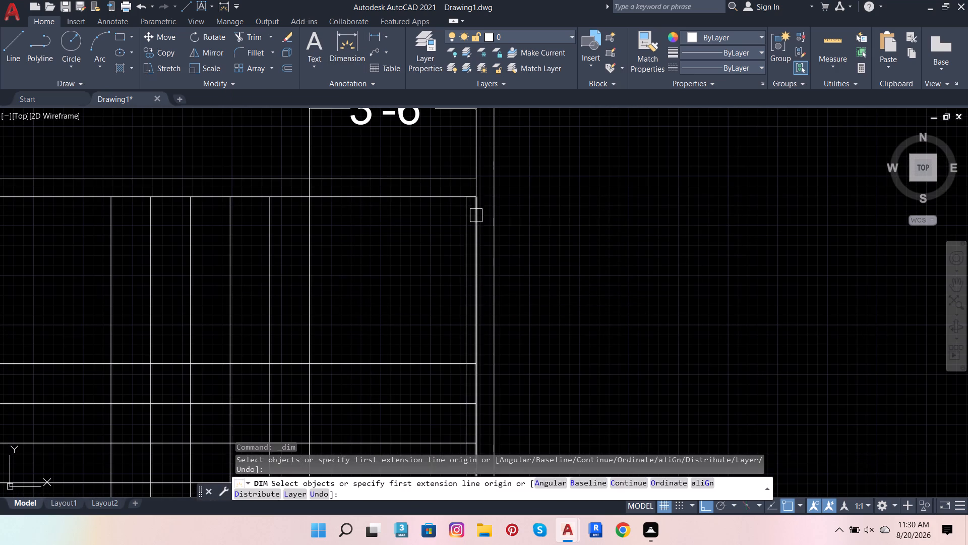
left_click(476, 199)
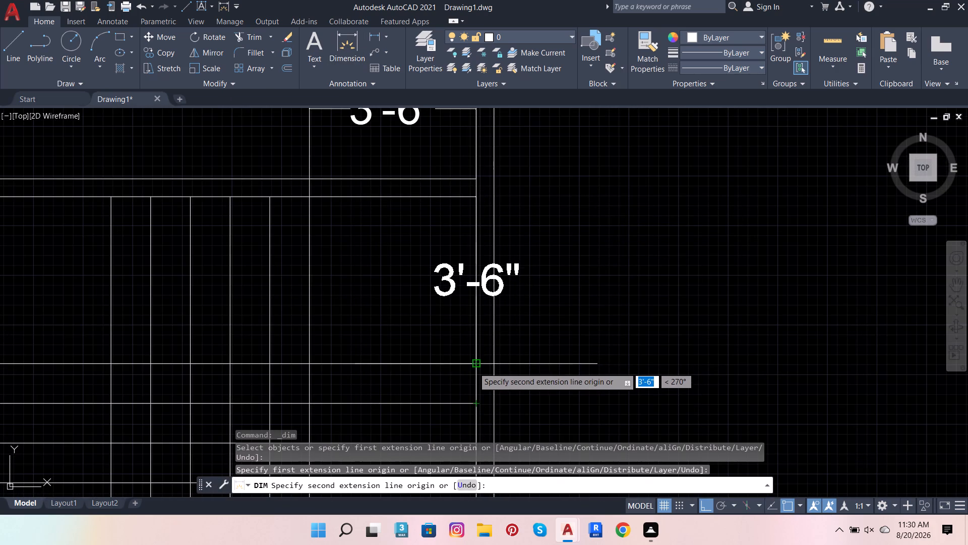
left_click(473, 367)
left_click(564, 352)
scroll(659, 347, "down", 2)
scroll(657, 271, "down", 4)
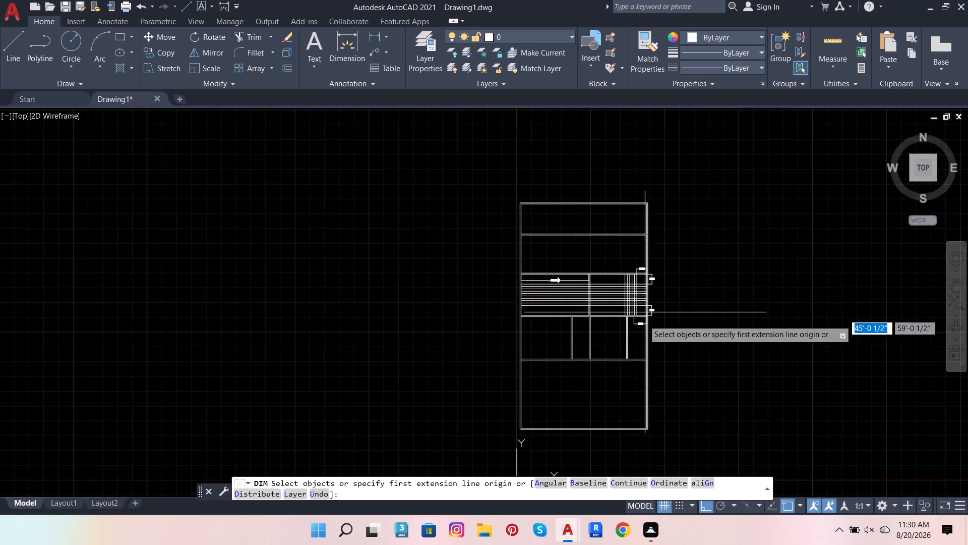
scroll(643, 320, "up", 4)
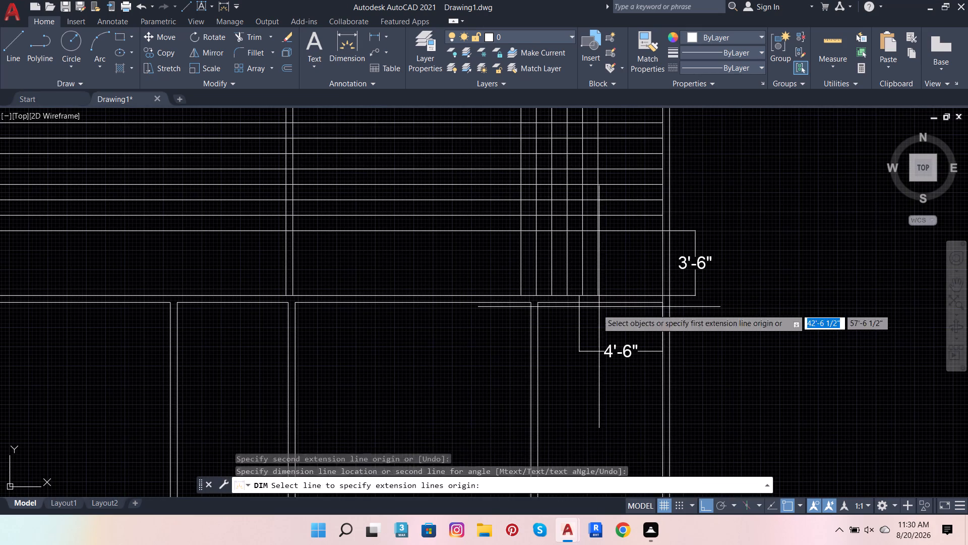
key("Escape")
key("Escape")
Delete the 4'-6" dimension below the room at the right wall.
left_click(618, 351)
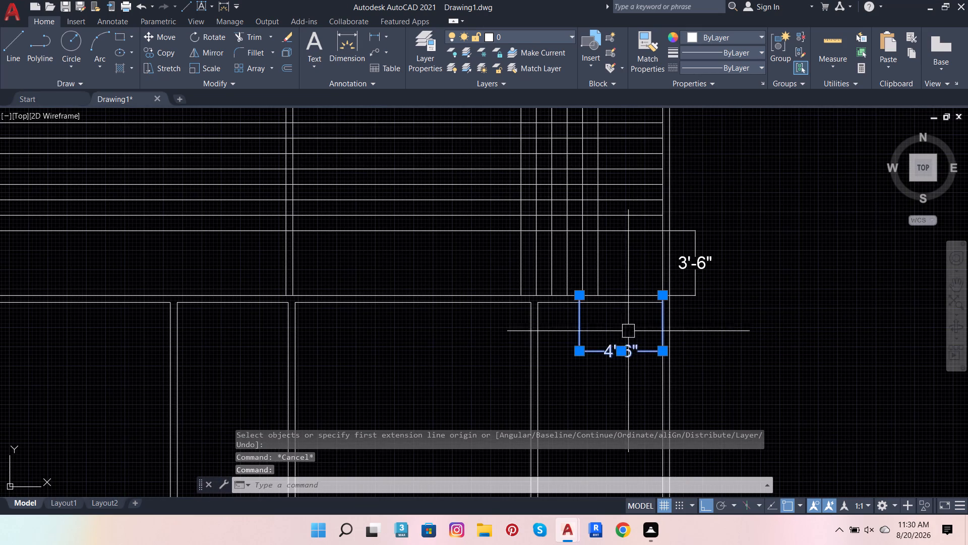
key("Delete")
Trim the closely spaced horizontal lines between the middle partition wall and the leftmost vertical tread line.
scroll(661, 244, "down", 1)
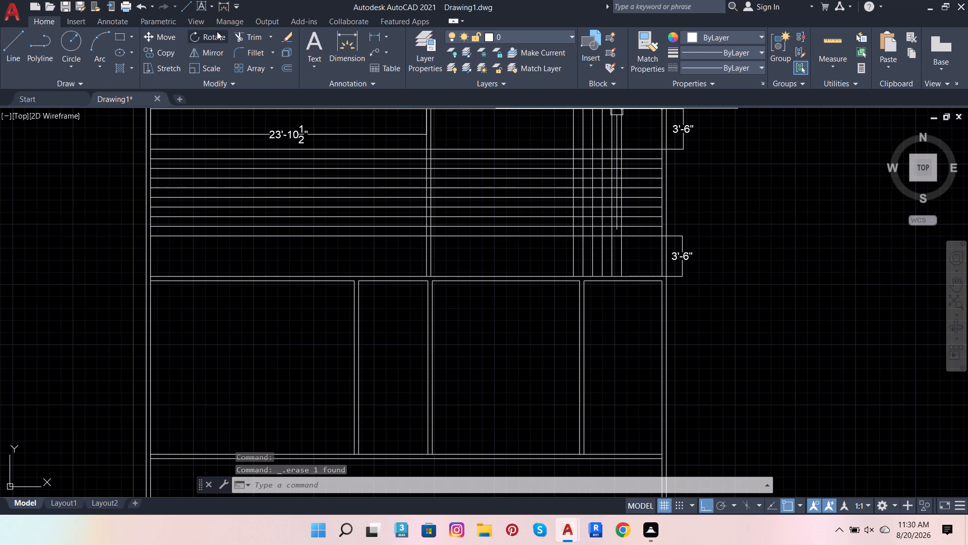
left_click(246, 32)
scroll(552, 174, "up", 1)
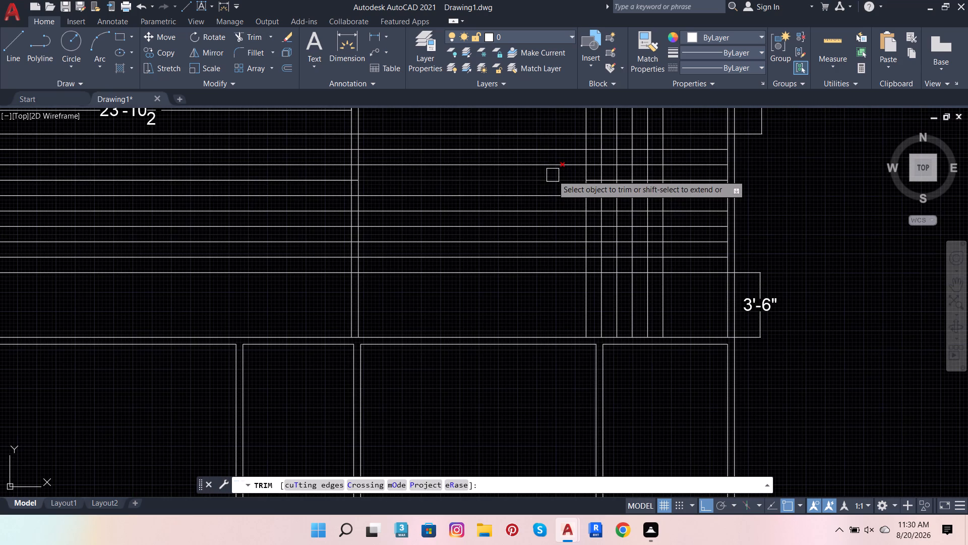
scroll(595, 145, "up", 2)
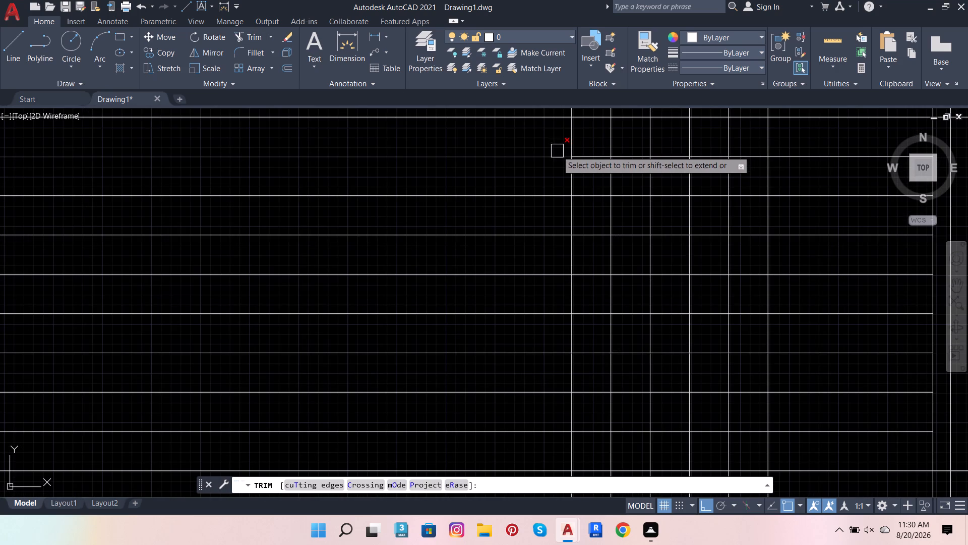
scroll(571, 169, "up", 1)
scroll(556, 208, "down", 2)
left_click_drag(540, 176, 539, 223)
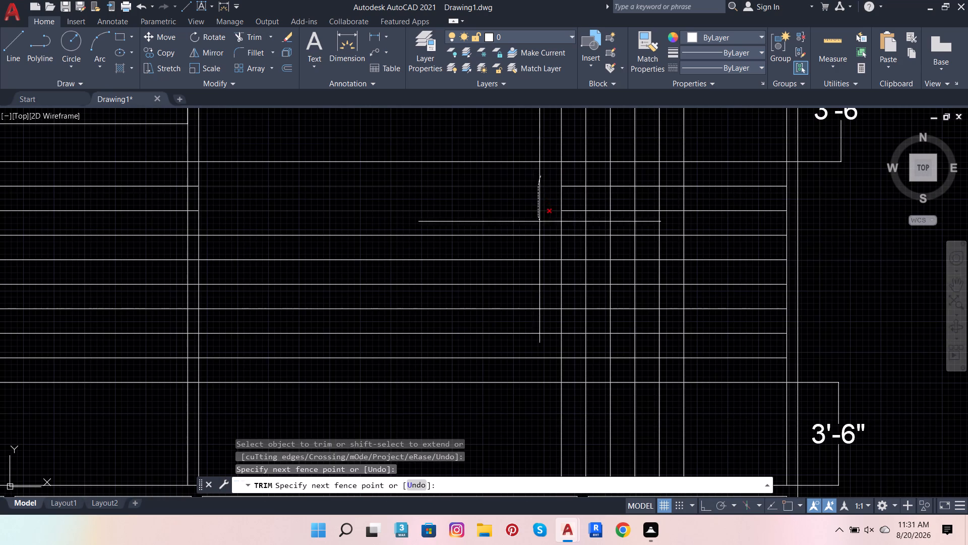
left_click_drag(539, 223, 545, 364)
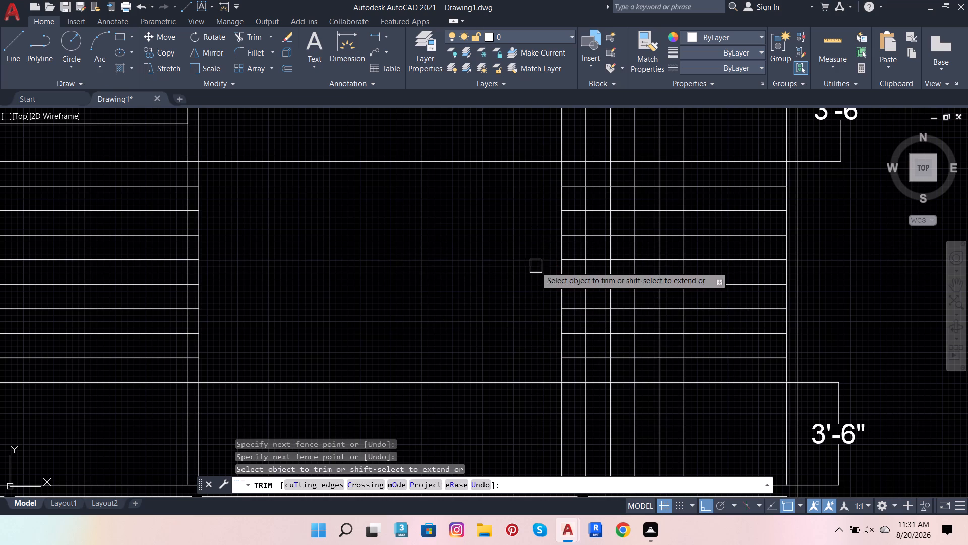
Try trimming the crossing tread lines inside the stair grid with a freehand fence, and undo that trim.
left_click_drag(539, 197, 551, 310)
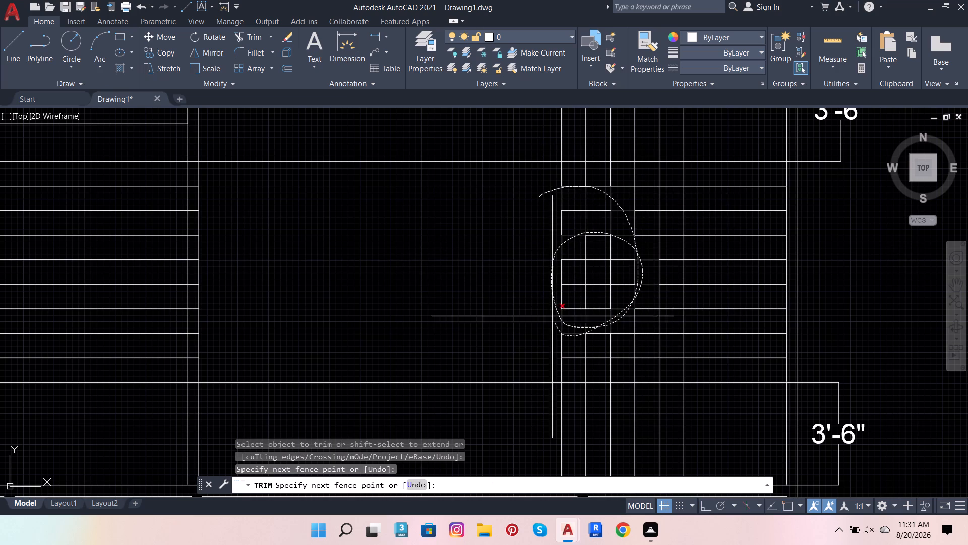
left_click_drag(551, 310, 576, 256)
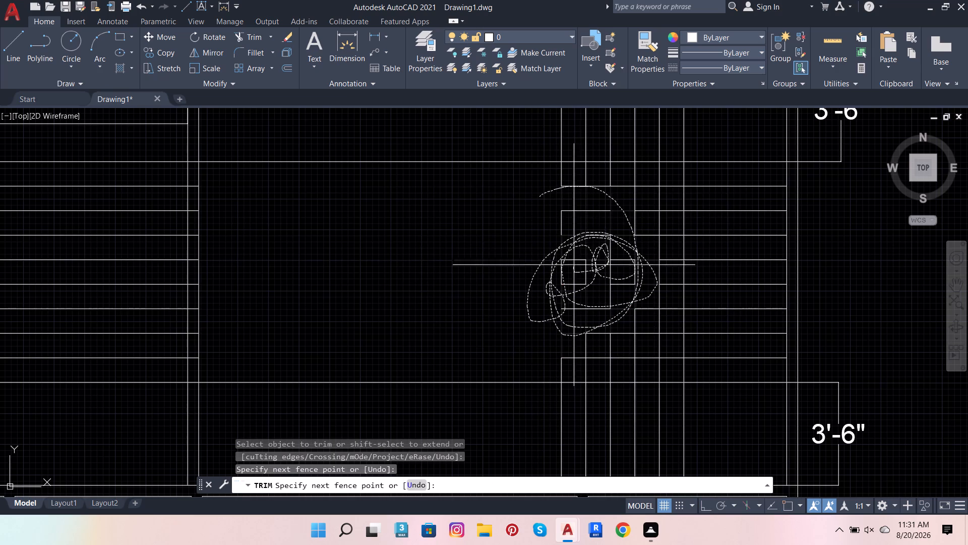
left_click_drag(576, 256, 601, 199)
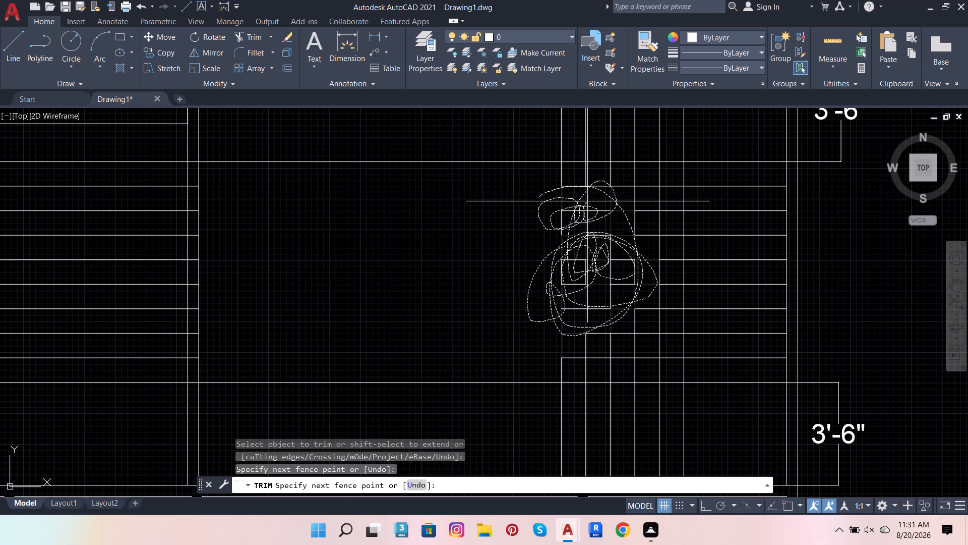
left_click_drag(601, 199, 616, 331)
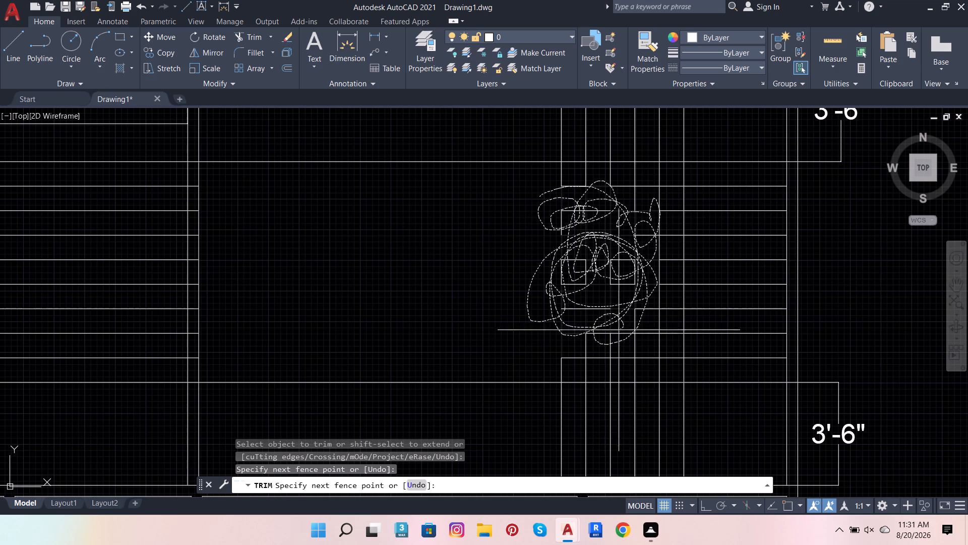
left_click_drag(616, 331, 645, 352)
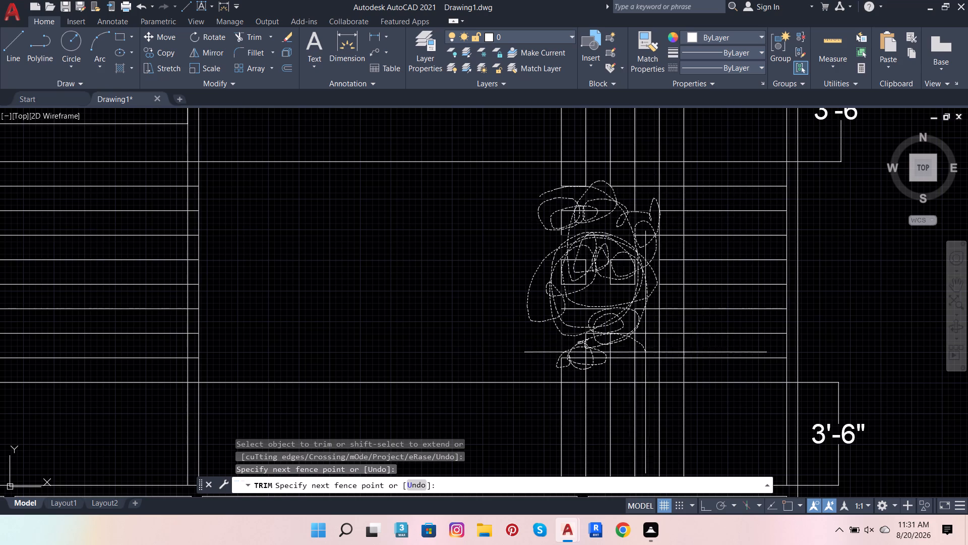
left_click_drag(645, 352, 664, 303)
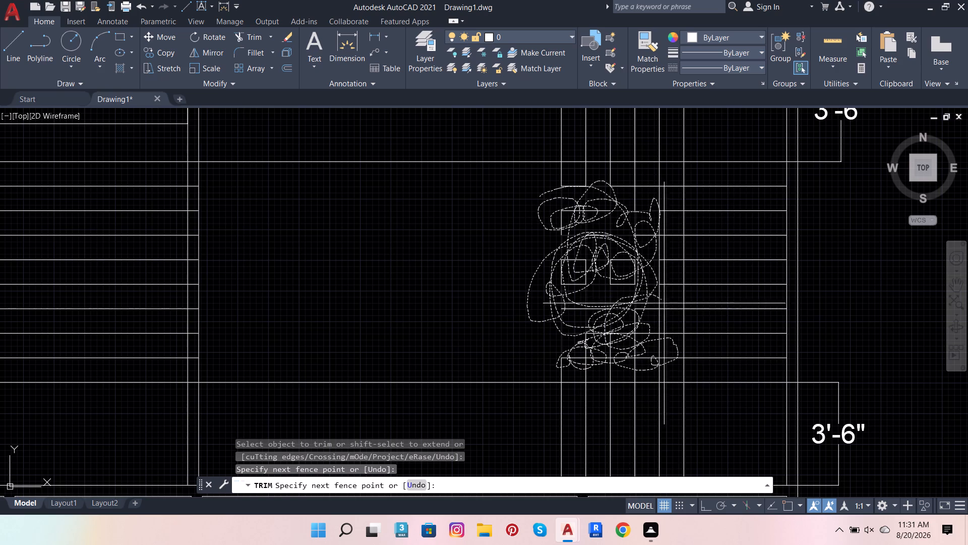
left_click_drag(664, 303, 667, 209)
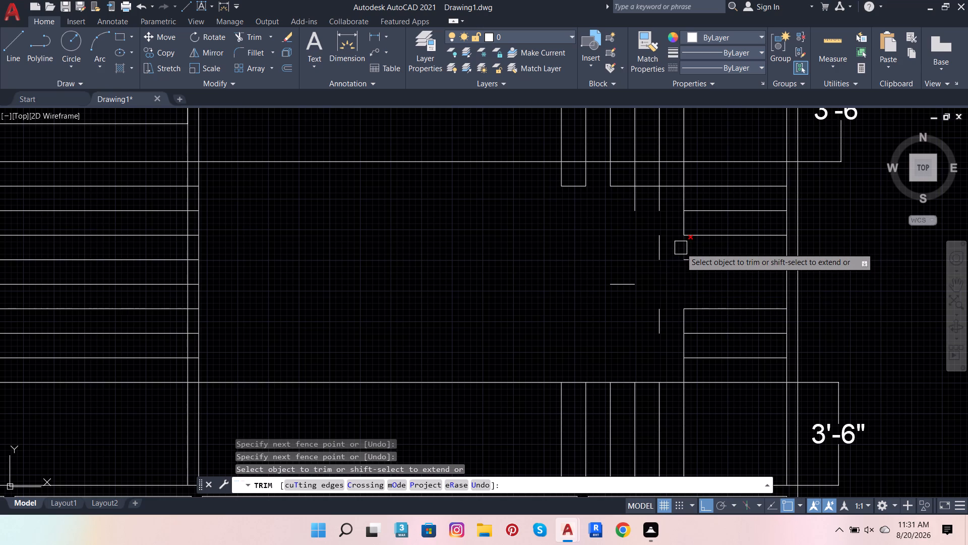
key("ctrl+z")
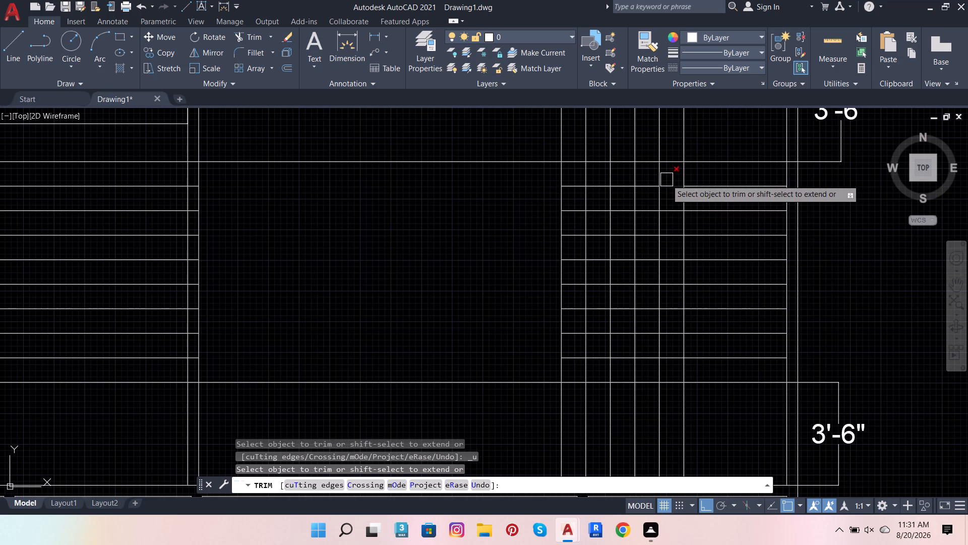
Trim the crossing lines beside the right flight's inner edge and along the lower and upper edges of the stair grid.
left_click_drag(671, 176, 669, 338)
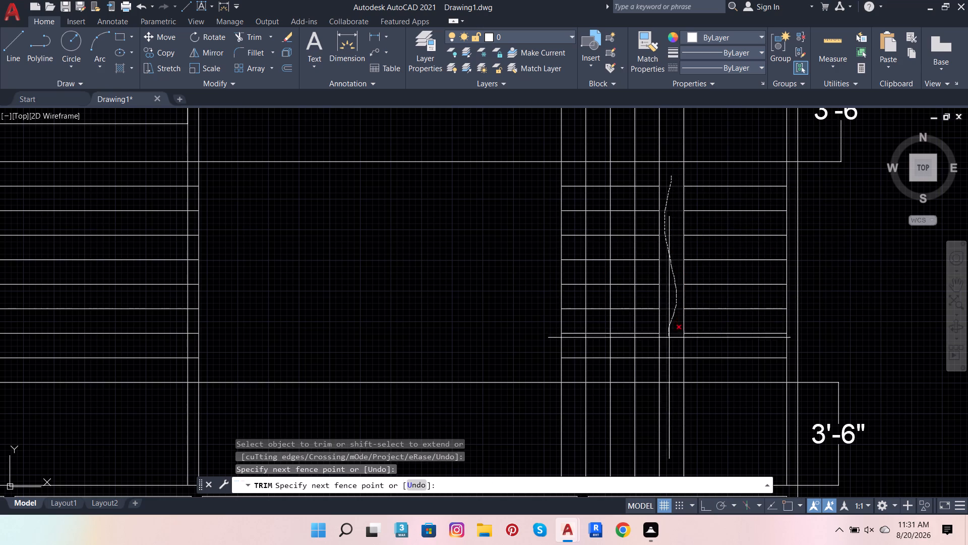
left_click_drag(669, 338, 528, 348)
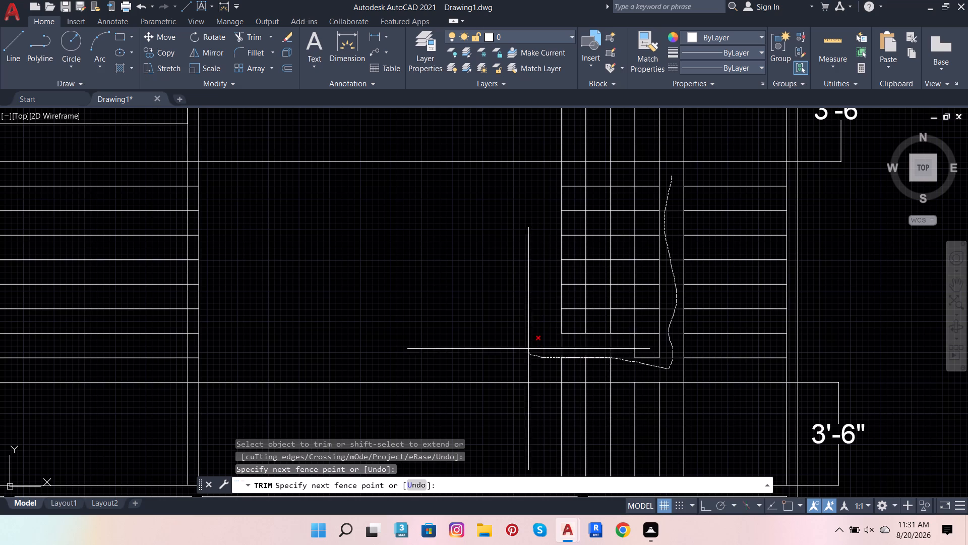
left_click_drag(528, 348, 620, 307)
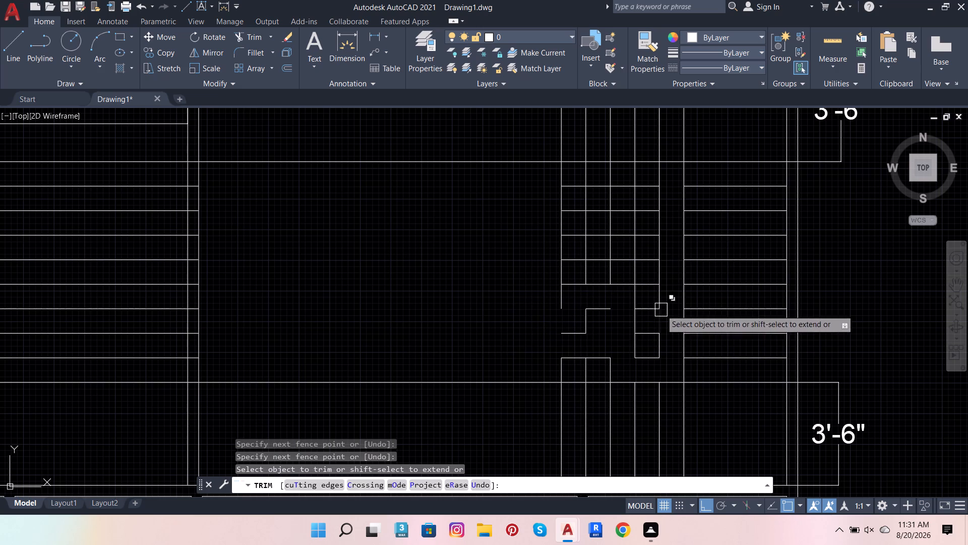
scroll(668, 175, "up", 3)
left_click_drag(660, 174, 551, 174)
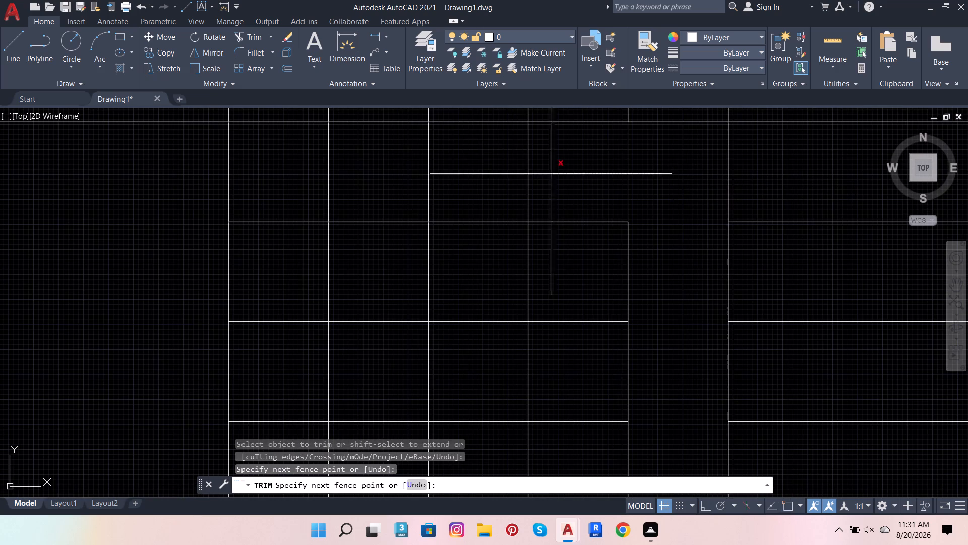
left_click_drag(551, 174, 185, 180)
scroll(378, 211, "down", 3)
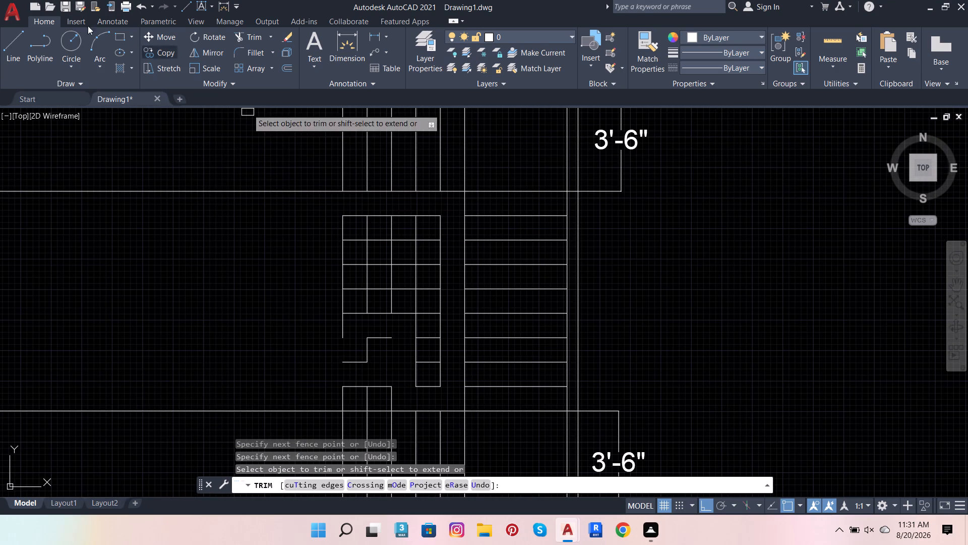
key("Escape")
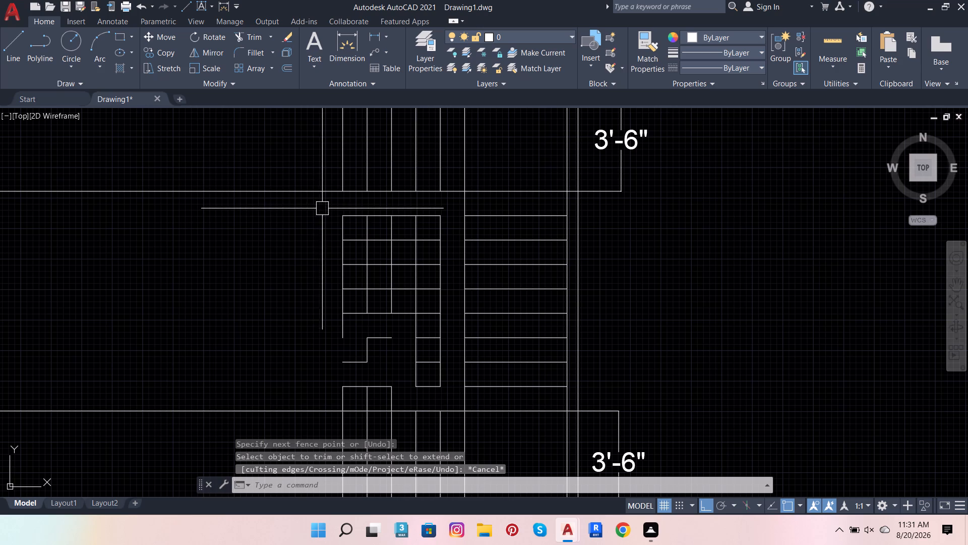
Delete the isolated grid segments left between the upper and lower stair flights.
left_click(324, 207)
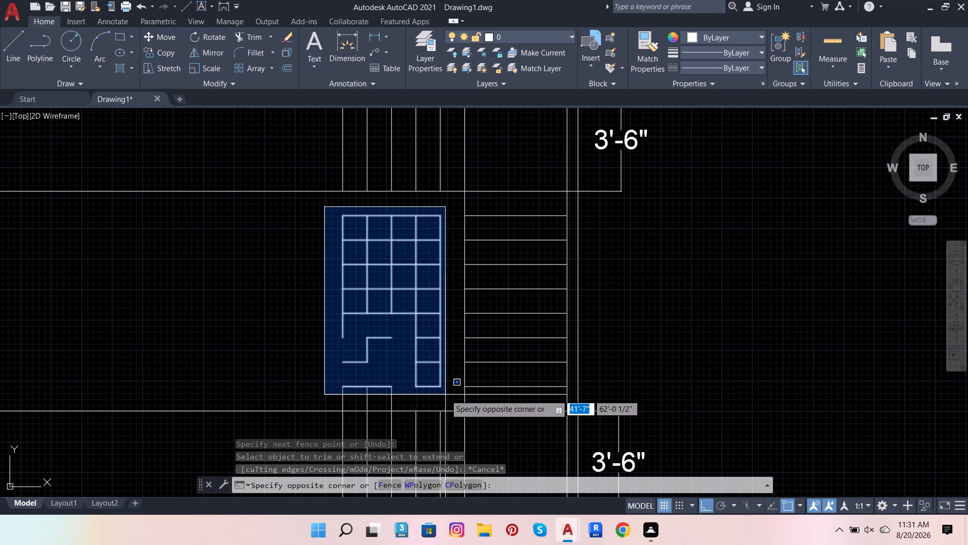
left_click(447, 395)
key("Delete")
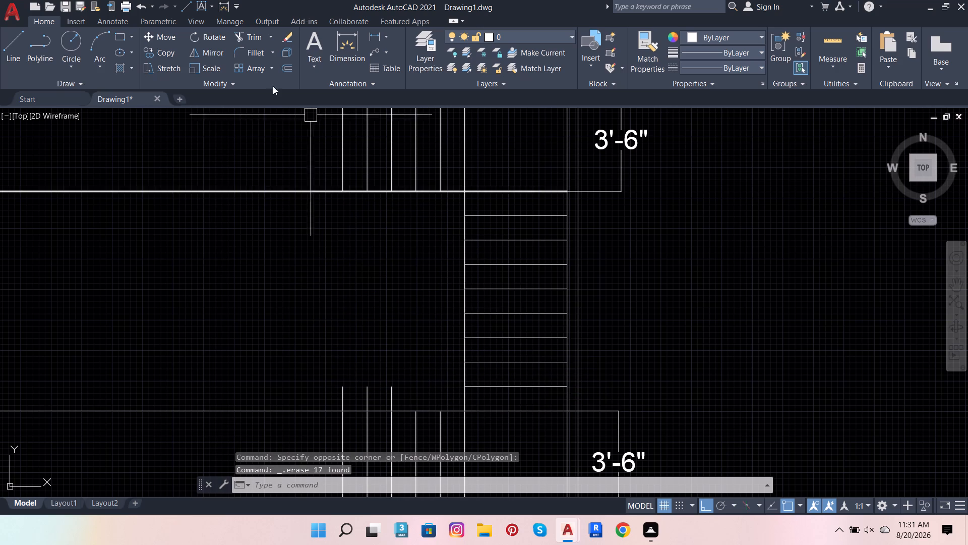
Trim the three vertical line stubs projecting above the lower stair flight.
left_click_drag(236, 33, 236, 40)
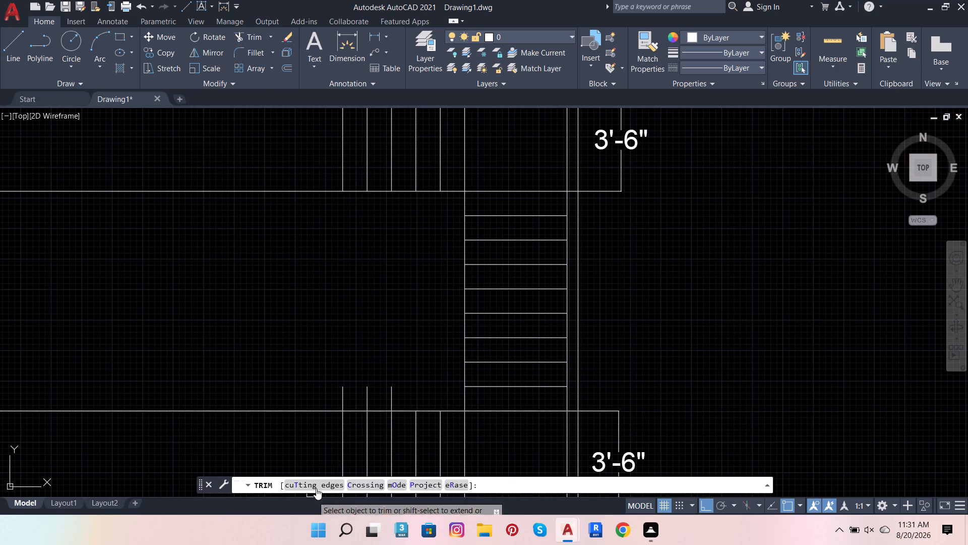
scroll(319, 485, "up", 3)
left_click(263, 315)
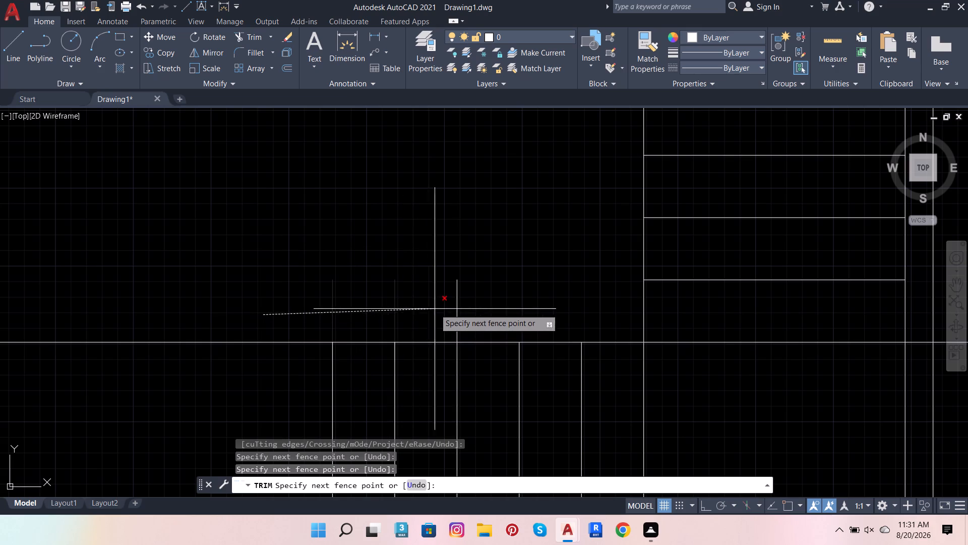
left_click(510, 302)
scroll(504, 305, "down", 3)
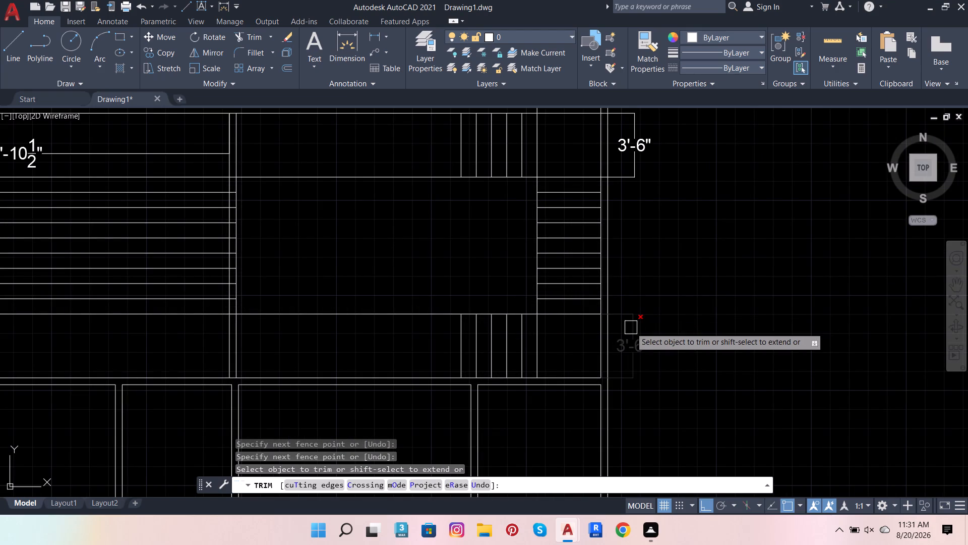
Remove the three 3'-6" dimensions around the staircase: two outside the right wall and one above the room.
left_click(631, 328)
left_click(626, 167)
scroll(640, 260, "down", 1)
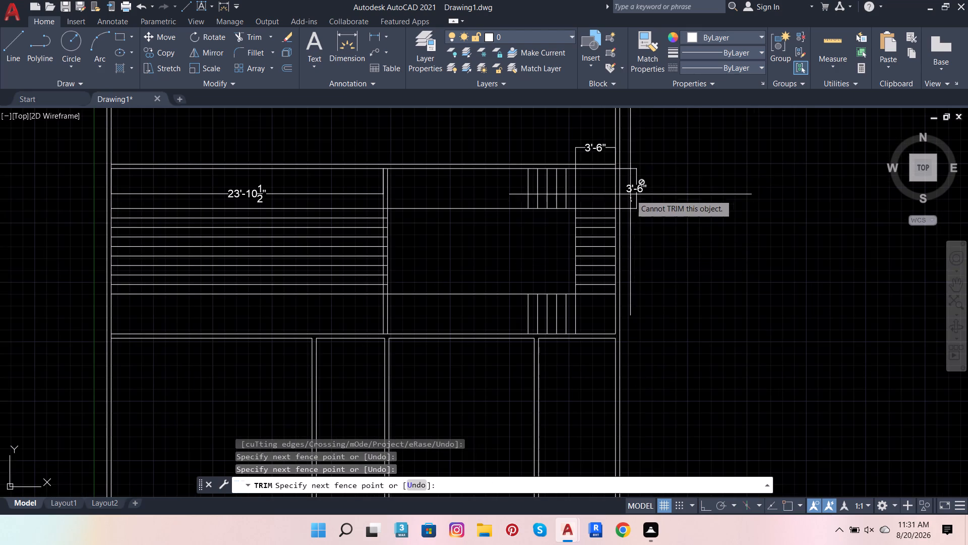
left_click(639, 174)
left_click(638, 177)
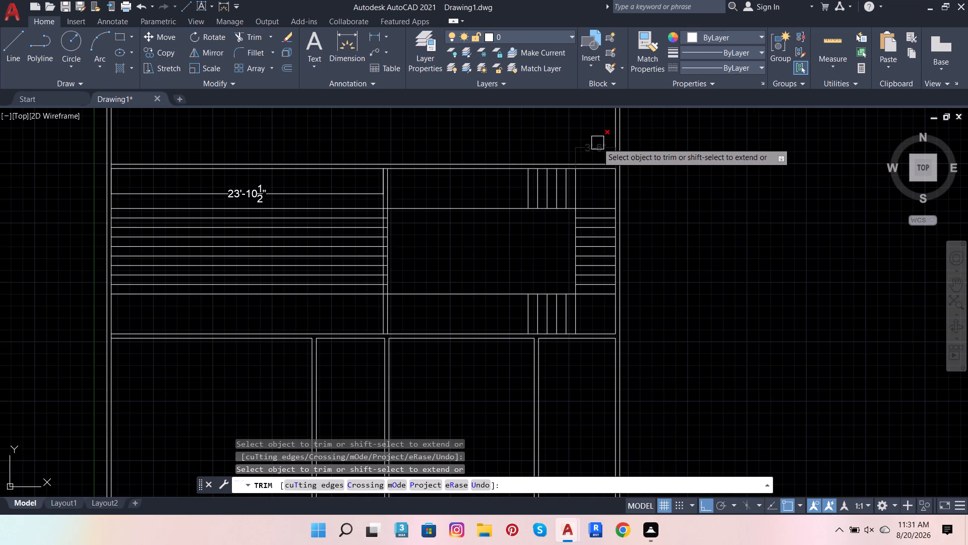
left_click(599, 145)
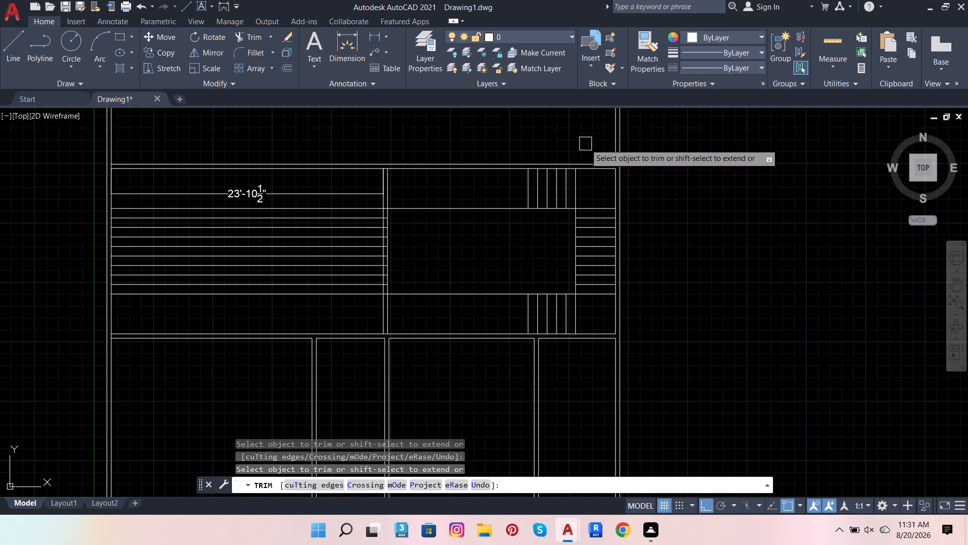
key("Escape")
key("Escape")
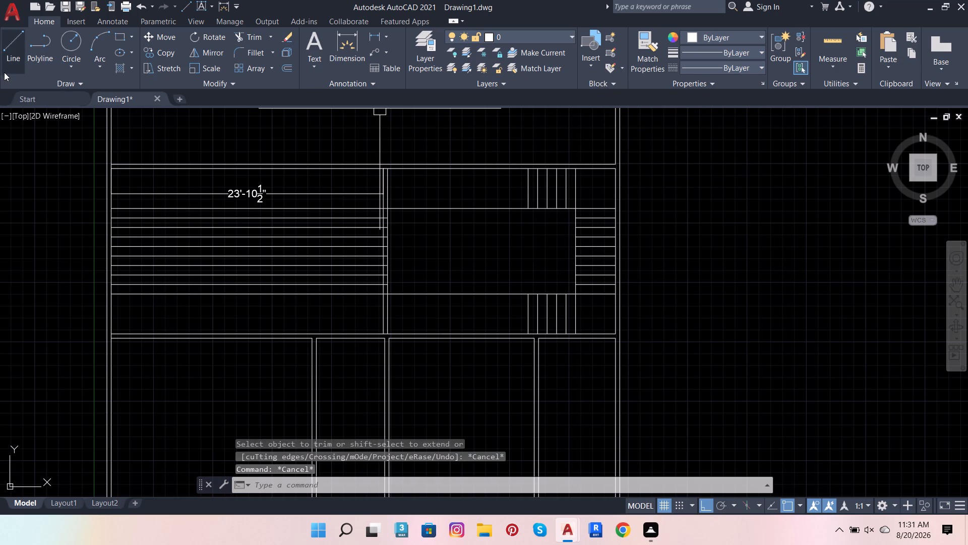
Delete the leftmost vertical tread line from both the upper and lower stair flights.
scroll(505, 191, "up", 2)
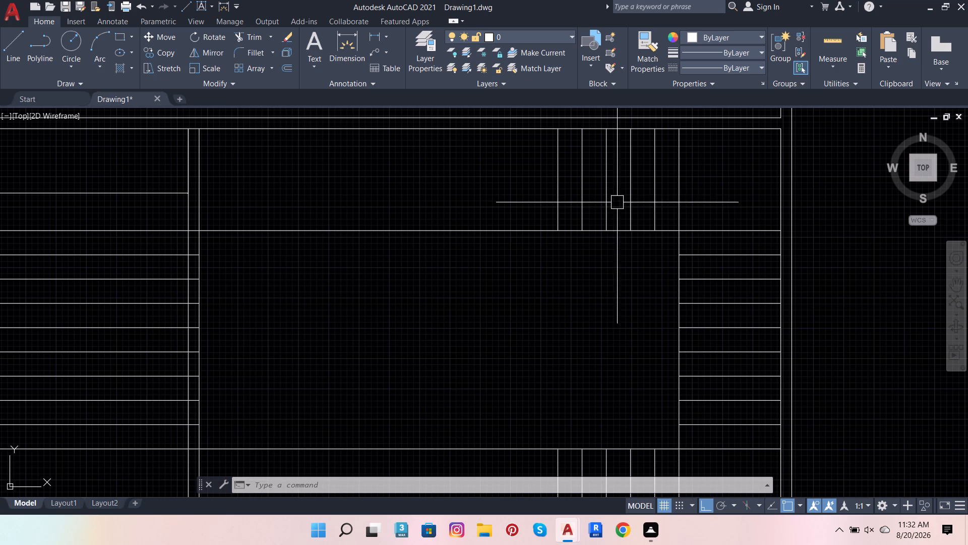
left_click(560, 202)
scroll(563, 209, "down", 4)
scroll(555, 282, "up", 3)
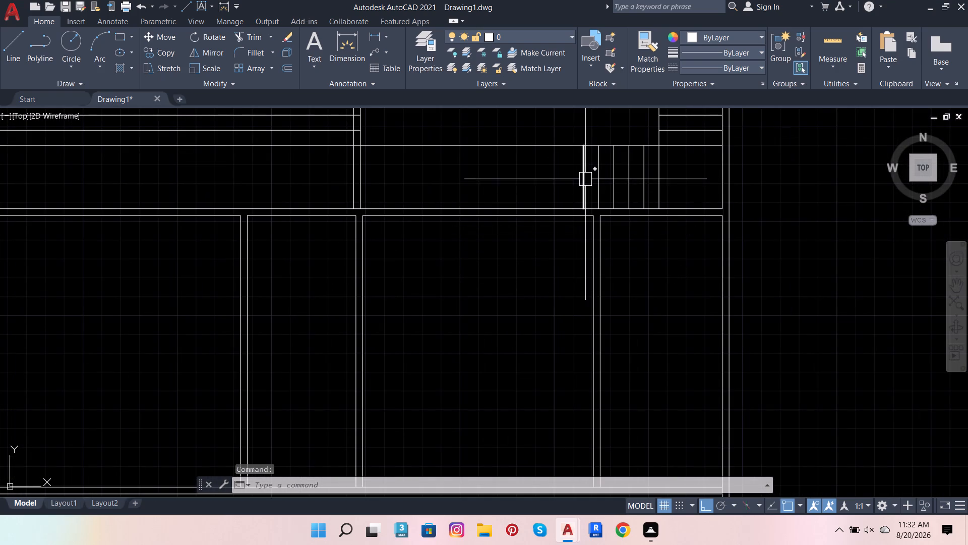
left_click(585, 179)
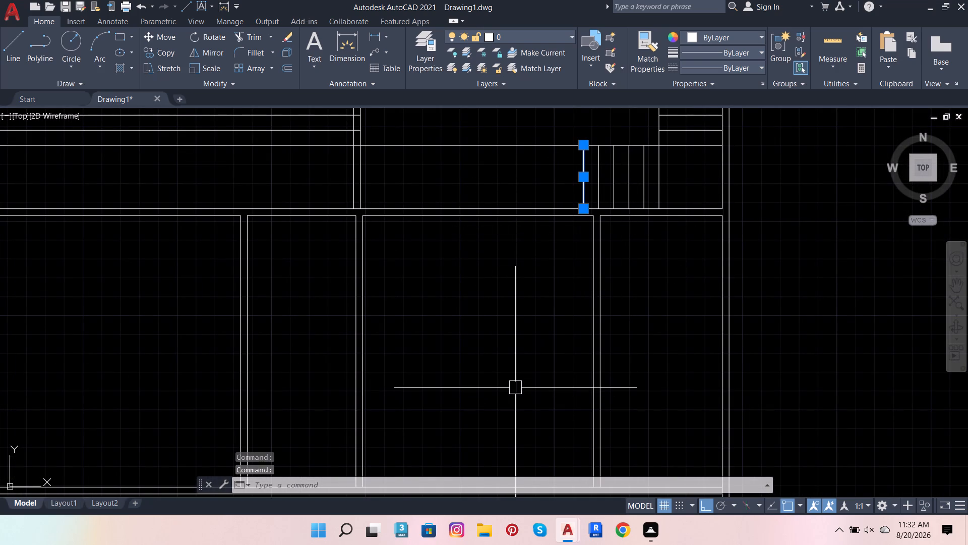
key("Delete")
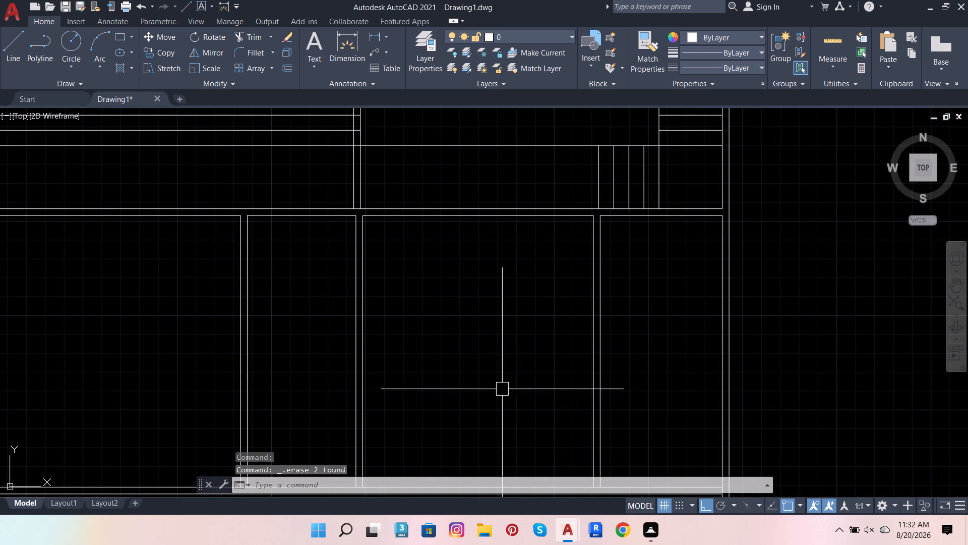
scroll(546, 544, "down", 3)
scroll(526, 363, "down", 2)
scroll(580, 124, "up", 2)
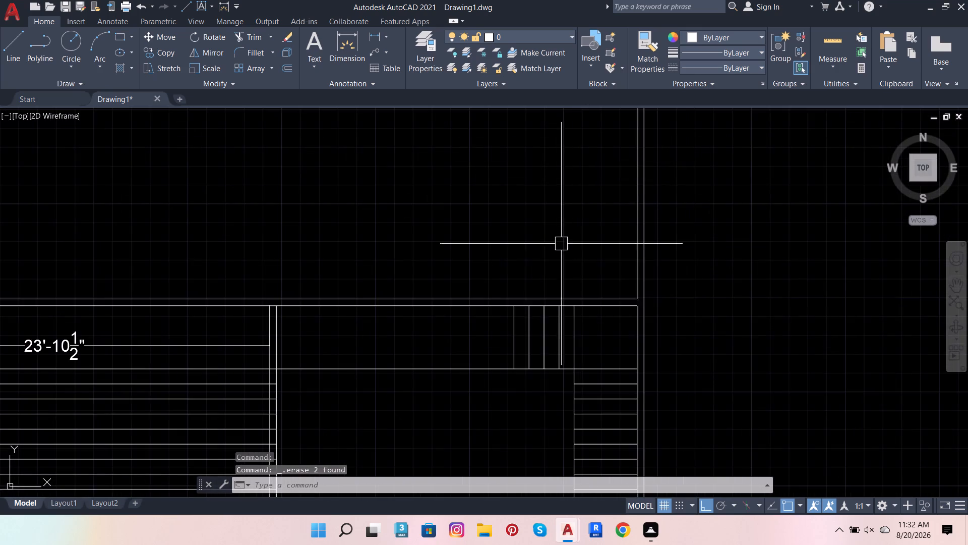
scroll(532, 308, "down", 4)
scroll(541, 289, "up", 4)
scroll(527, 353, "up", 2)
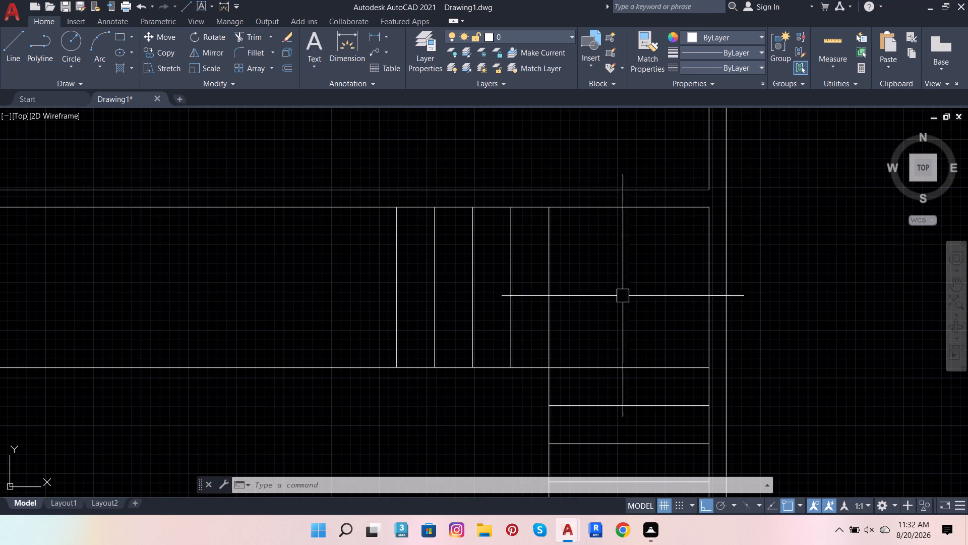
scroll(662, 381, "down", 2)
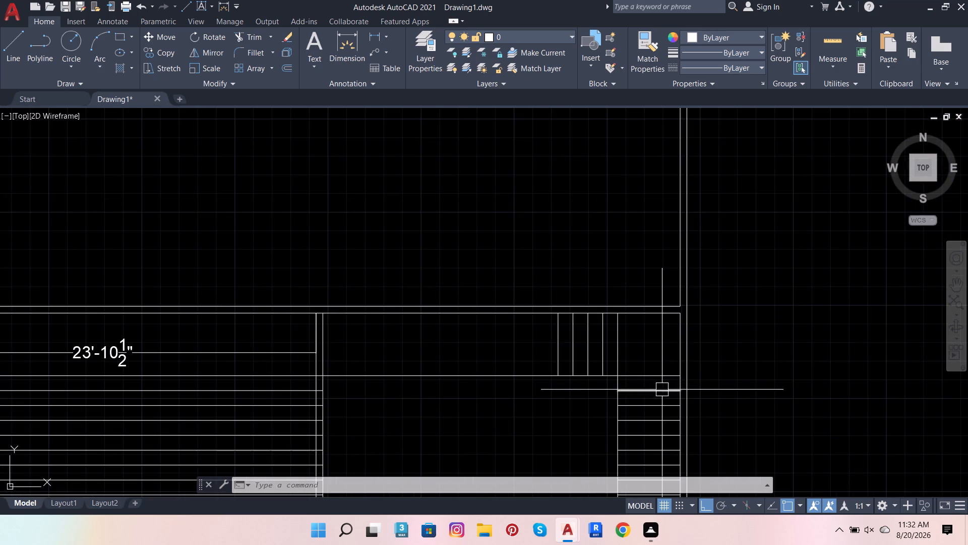
Examine the U-shaped staircase's treads, corner landings and junctions with the surrounding walls.
scroll(661, 398, "up", 2)
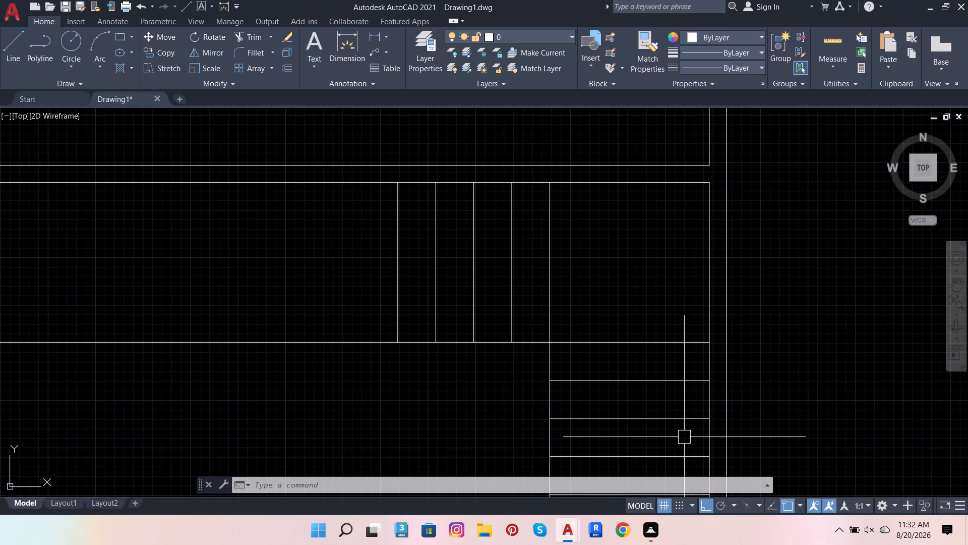
scroll(684, 437, "down", 2)
scroll(682, 455, "up", 2)
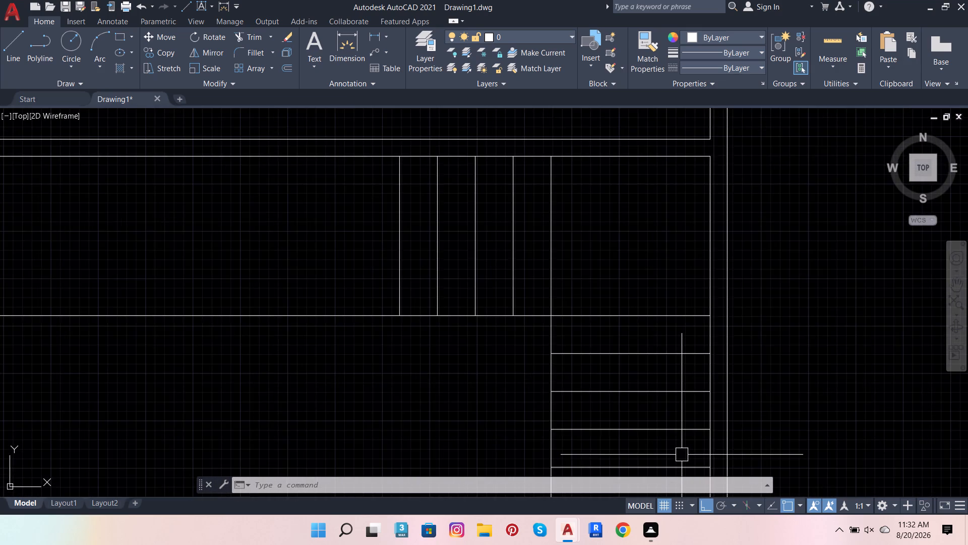
scroll(682, 455, "up", 1)
scroll(703, 424, "down", 6)
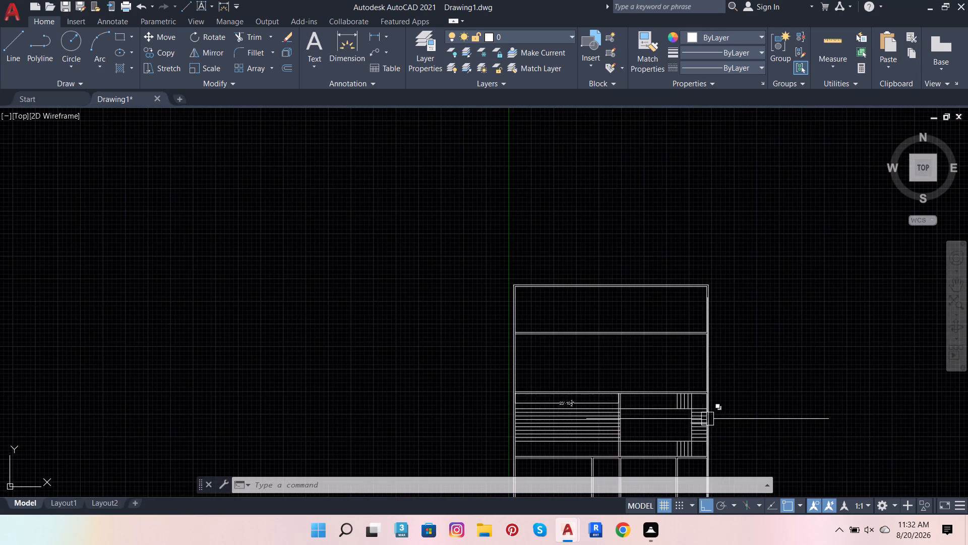
scroll(711, 426, "up", 4)
scroll(702, 395, "down", 5)
scroll(700, 393, "up", 2)
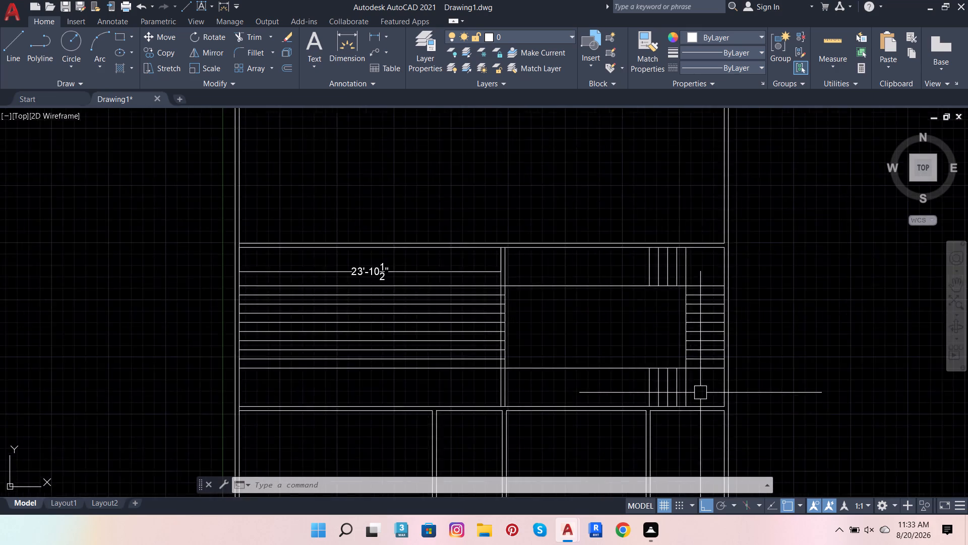
scroll(700, 393, "up", 2)
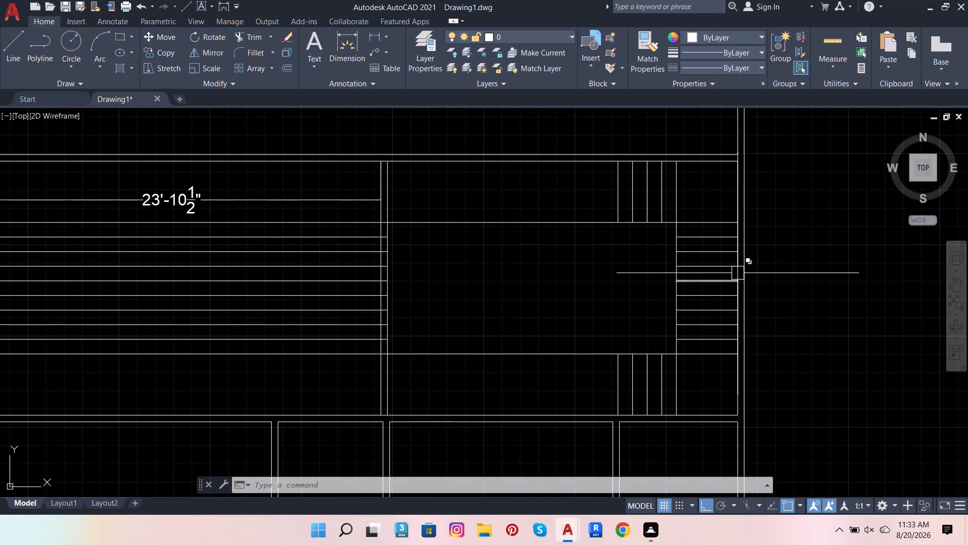
scroll(734, 237, "up", 1)
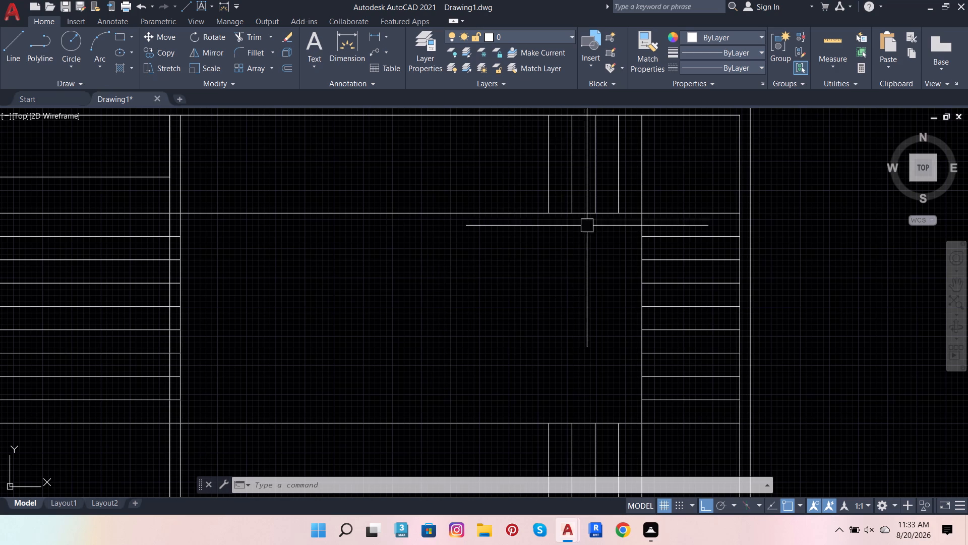
Trim the two horizontal lines crossing the open space between the double partition wall and the upper and lower stair flights.
scroll(525, 363, "down", 2)
scroll(502, 413, "up", 1)
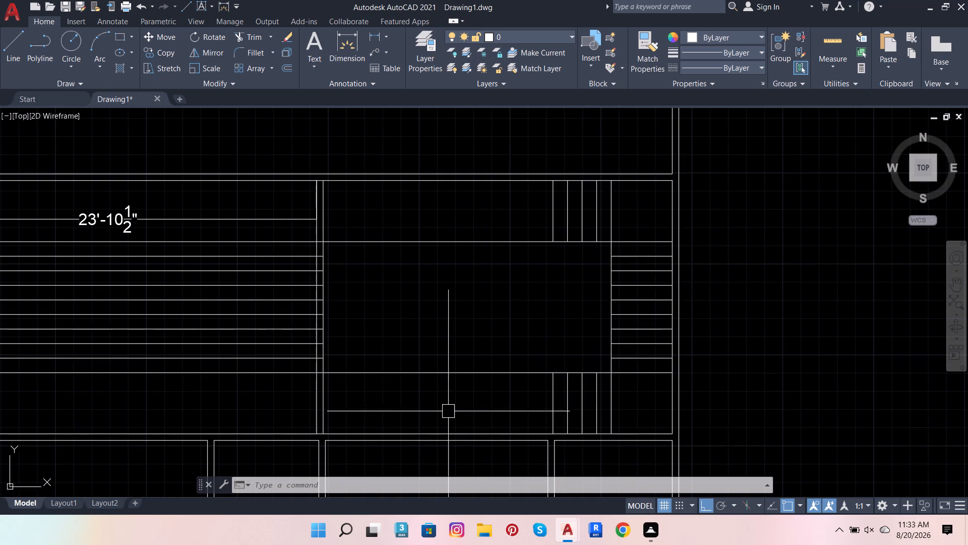
left_click(261, 31)
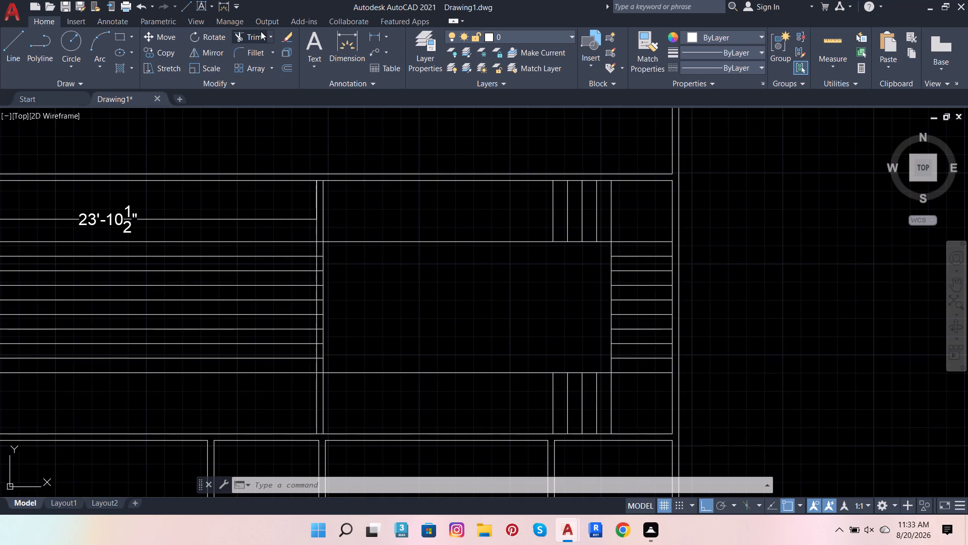
left_click(413, 243)
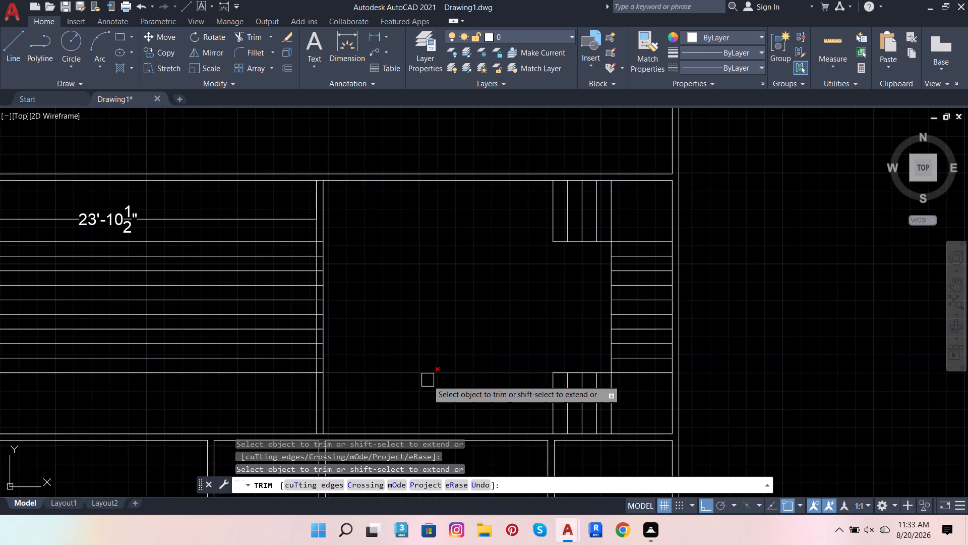
left_click(446, 367)
scroll(569, 375, "down", 3)
scroll(509, 369, "up", 2)
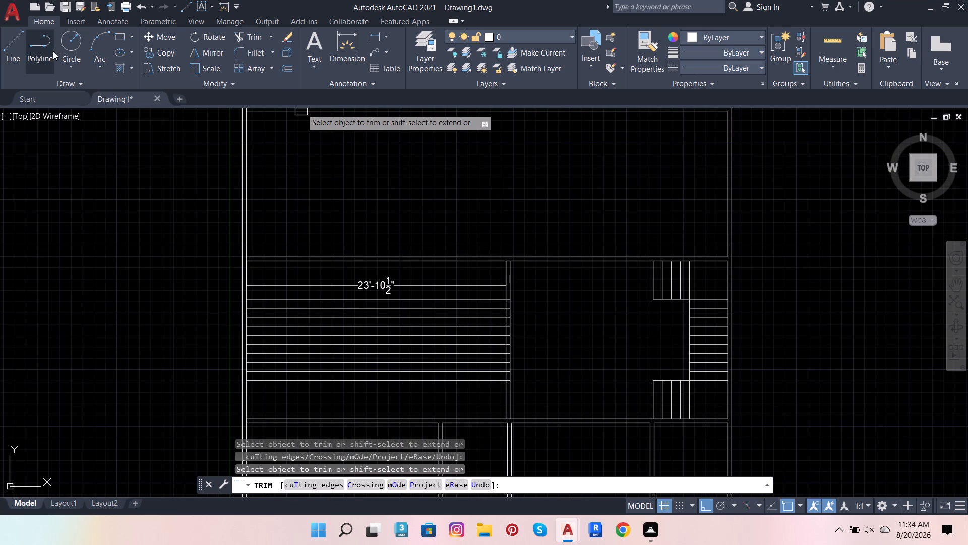
key("Escape")
Delete the horizontal tread lines filling the room west of the partition wall, together with the 23'-10 1/2" dimension above them.
scroll(269, 291, "up", 2)
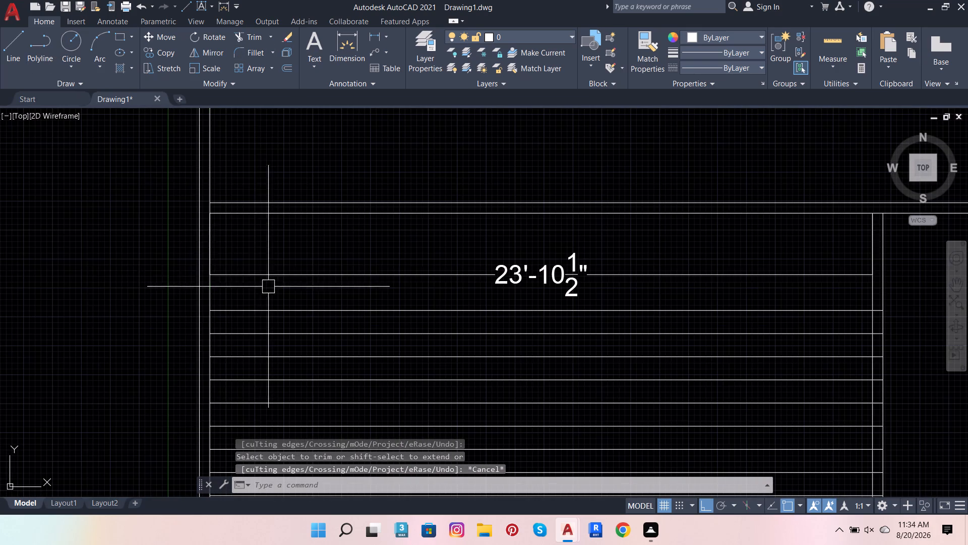
left_click(88, 229)
scroll(189, 207, "down", 2)
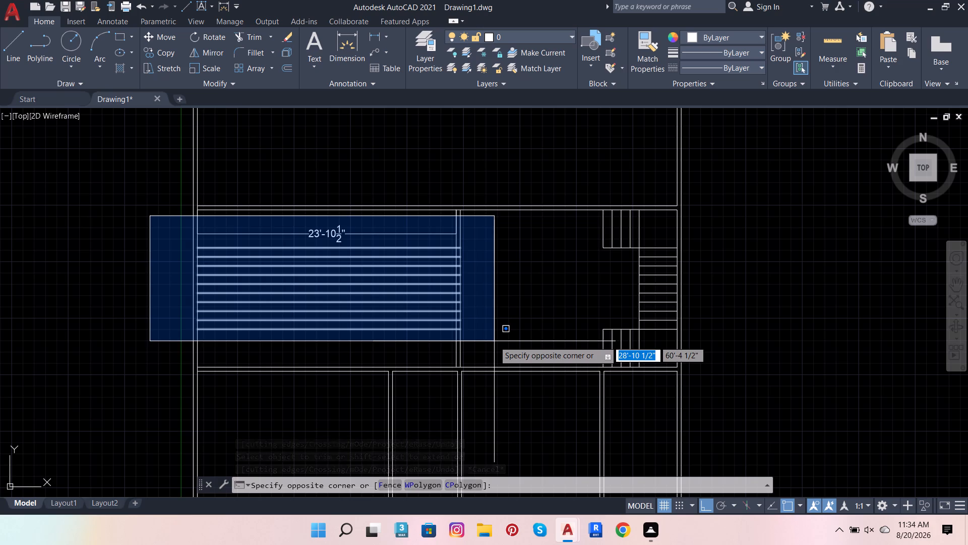
left_click(494, 341)
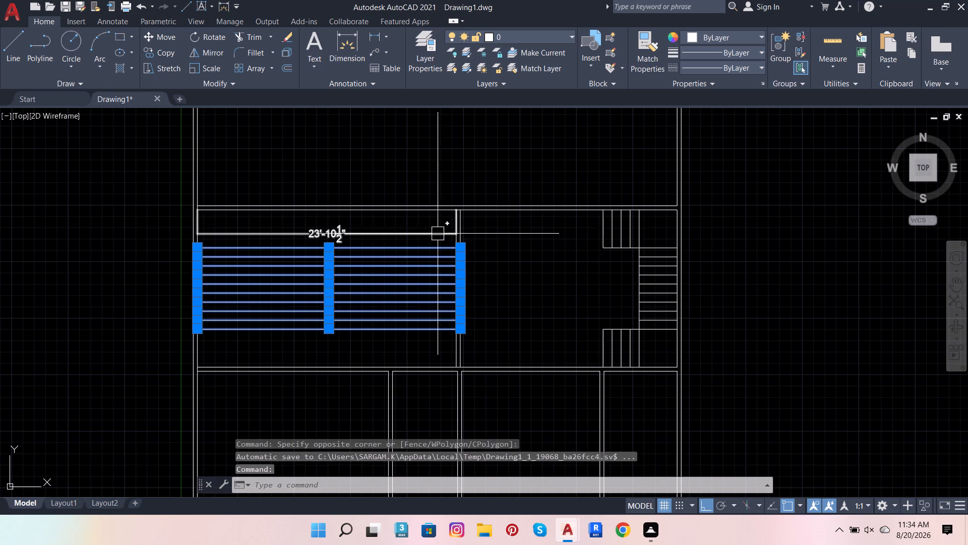
left_click(438, 233)
key("Delete")
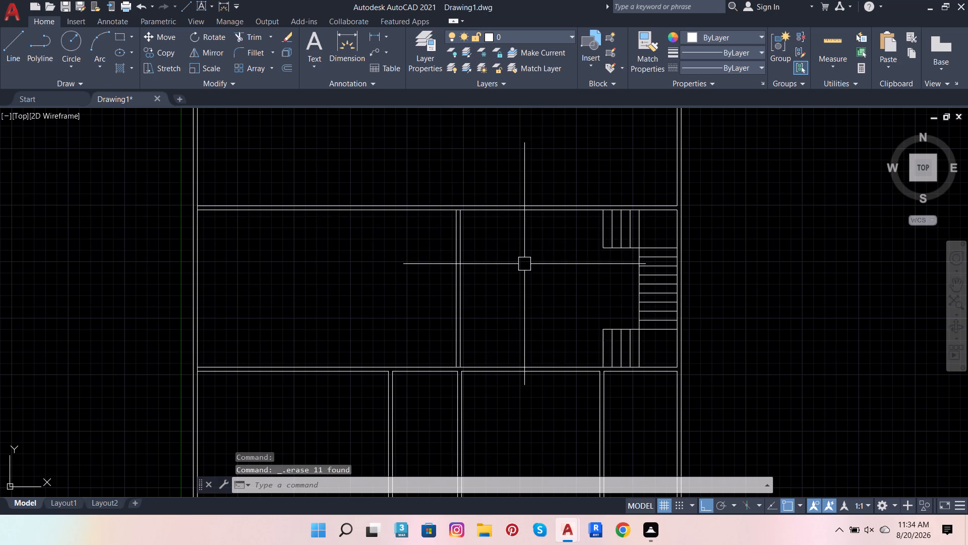
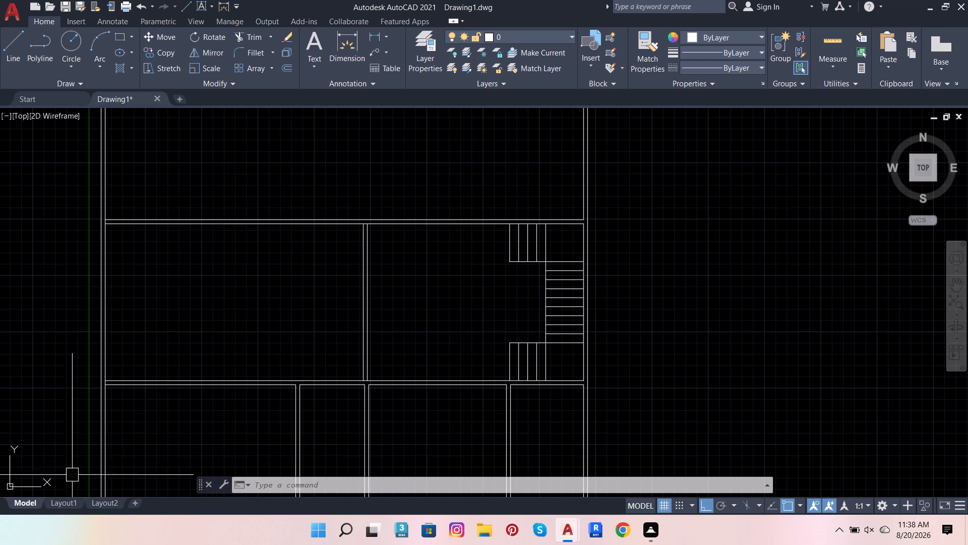
Offset the upper flight's south edge line north and the middle flight's west edge line east by 1".
scroll(536, 279, "up", 3)
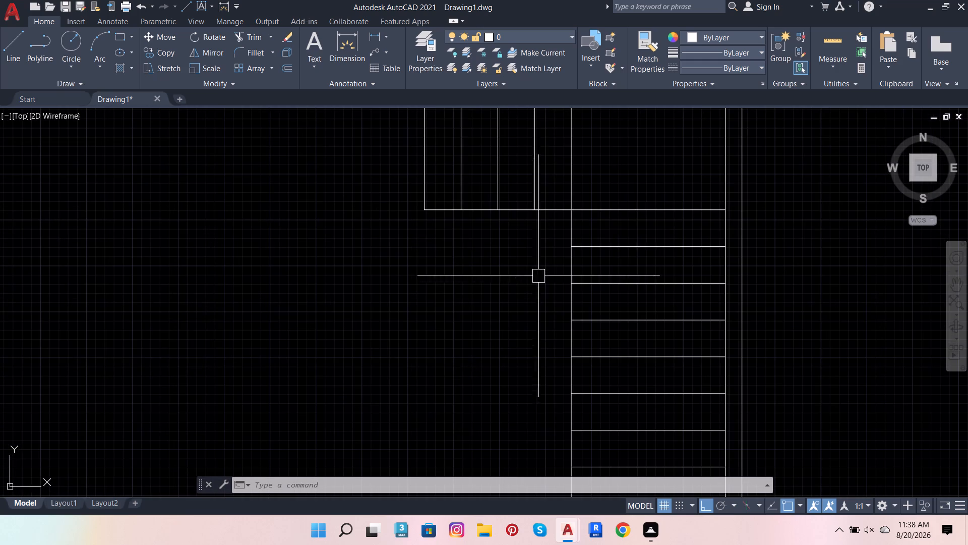
left_click(563, 208)
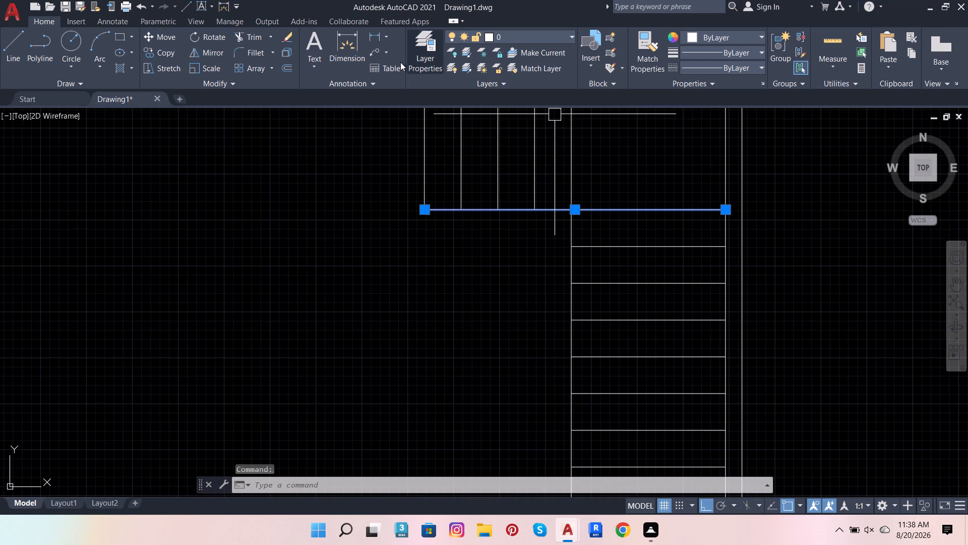
left_click(290, 68)
left_click(420, 212)
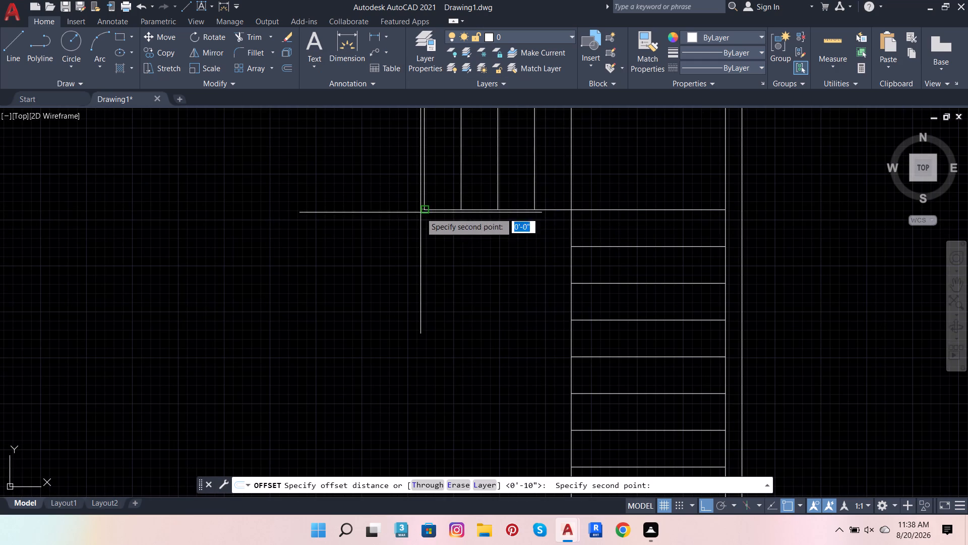
key("1")
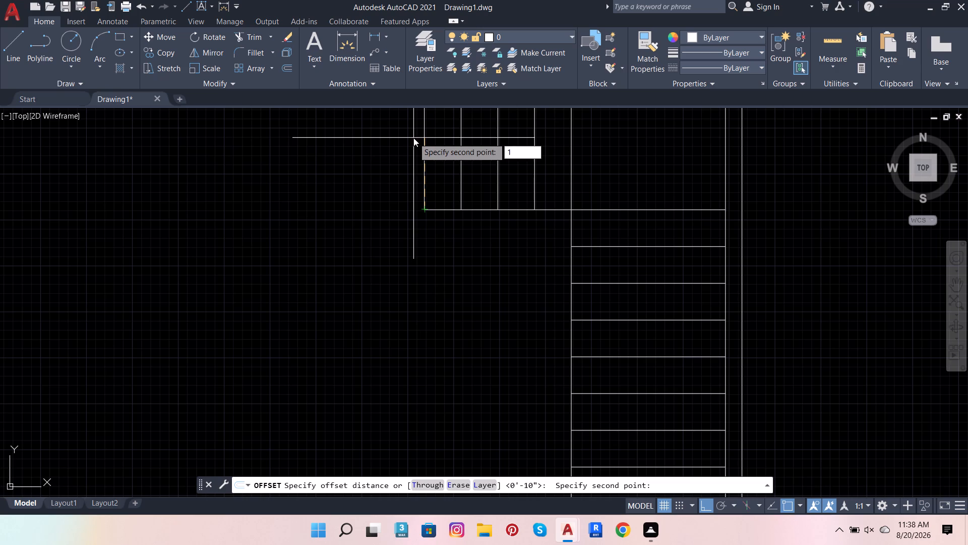
key("Return")
left_click(413, 137)
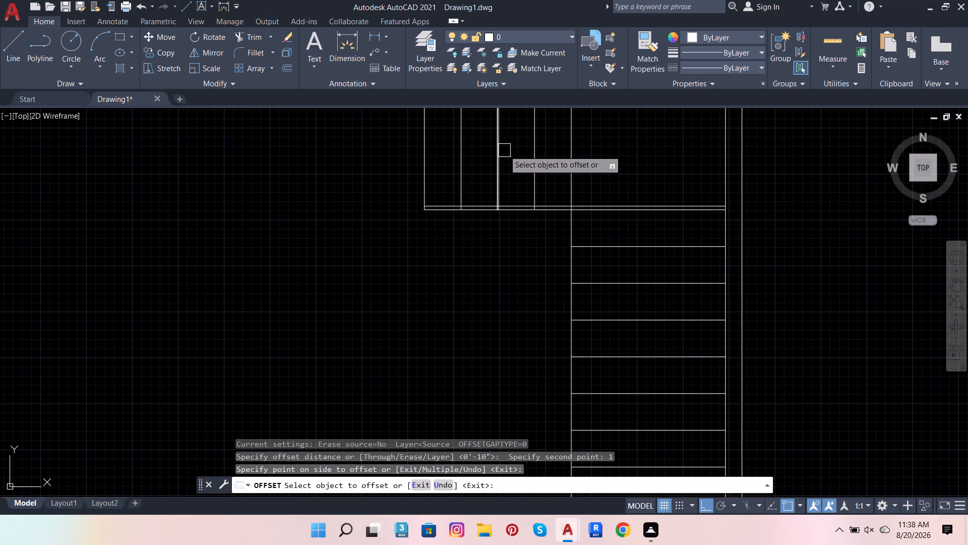
left_click(571, 227)
left_click(606, 226)
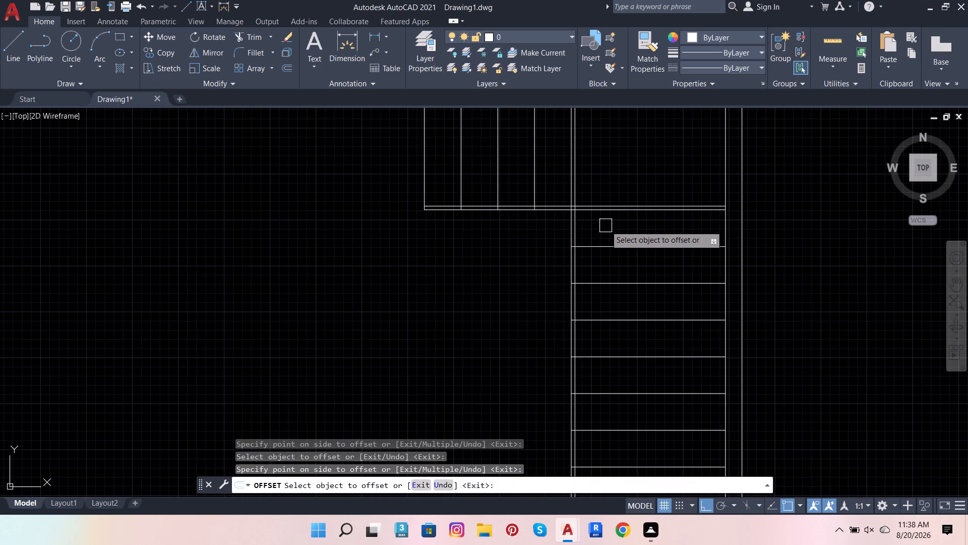
key("Escape")
key("Escape")
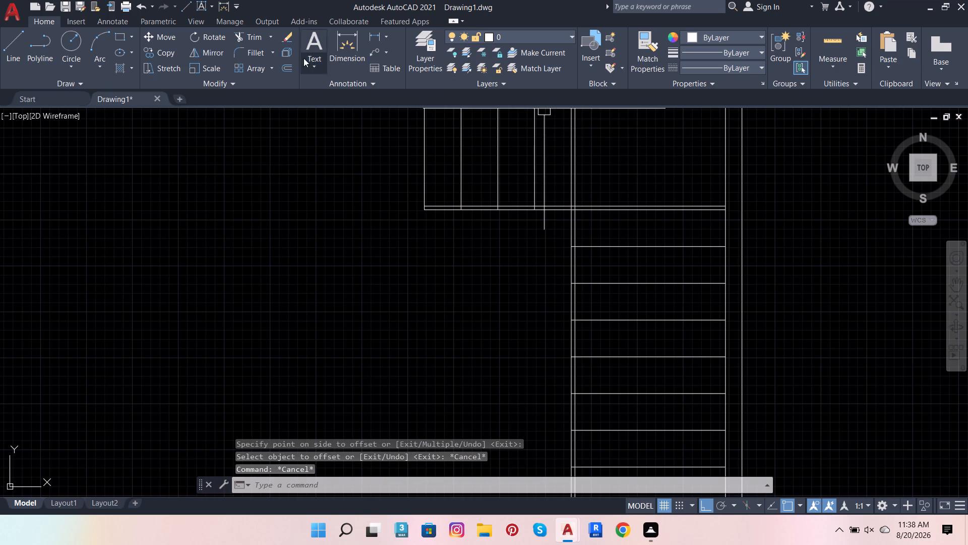
Trim the offset line out of the upper corner landing and cut the vertical offset line between two treads partway down the middle flight.
left_click(288, 69)
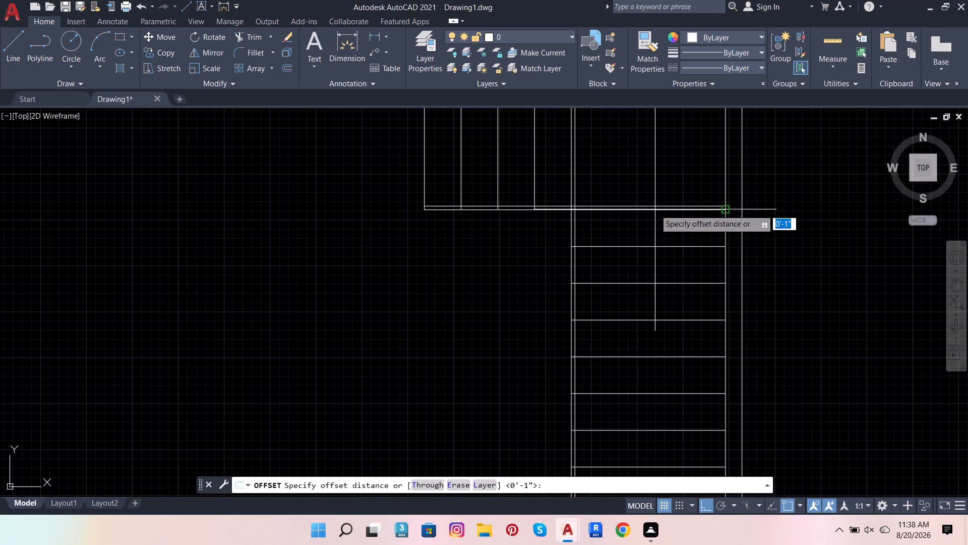
left_click(239, 34)
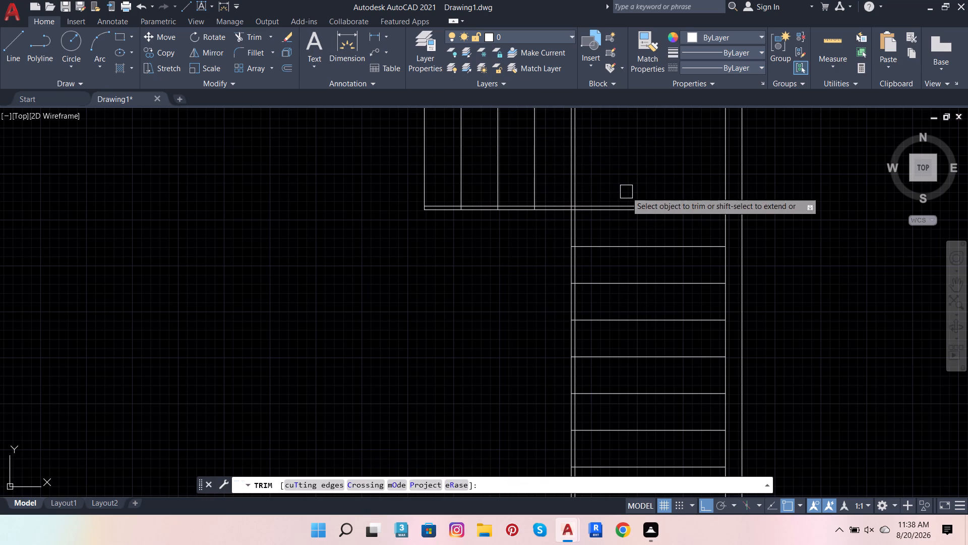
left_click(636, 200)
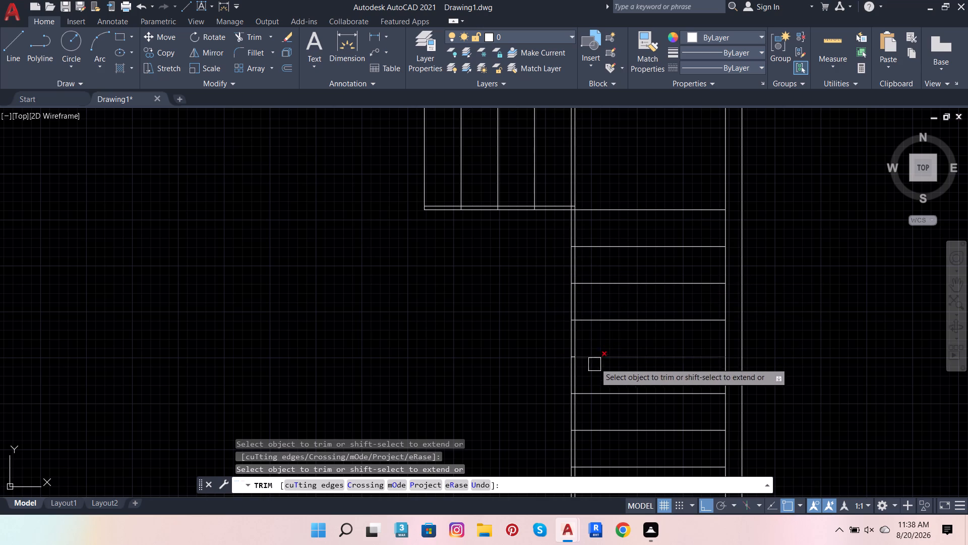
left_click(581, 414)
Delete the lower remainder of the vertical offset line running through the middle flight to the south wall.
scroll(670, 265, "down", 2)
scroll(627, 410, "up", 1)
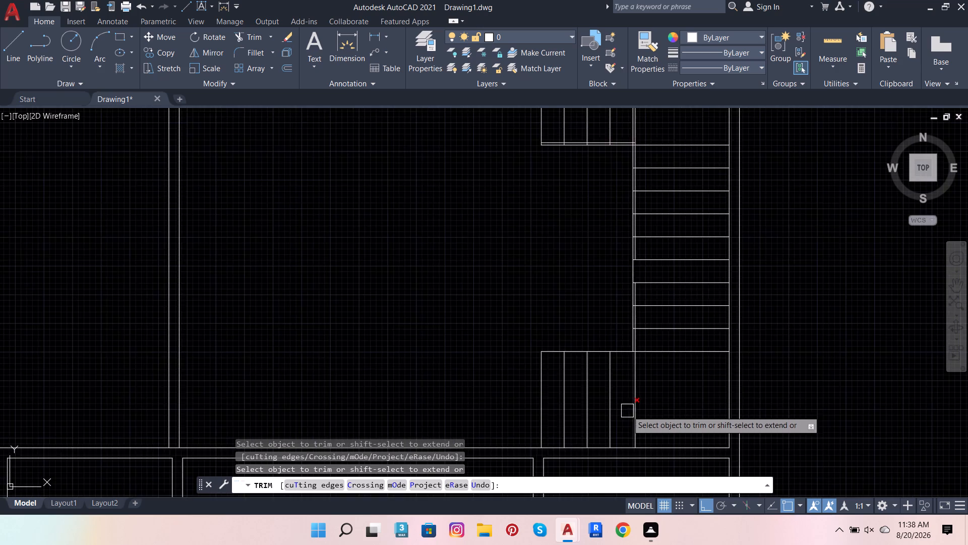
scroll(629, 405, "up", 1)
key("Escape")
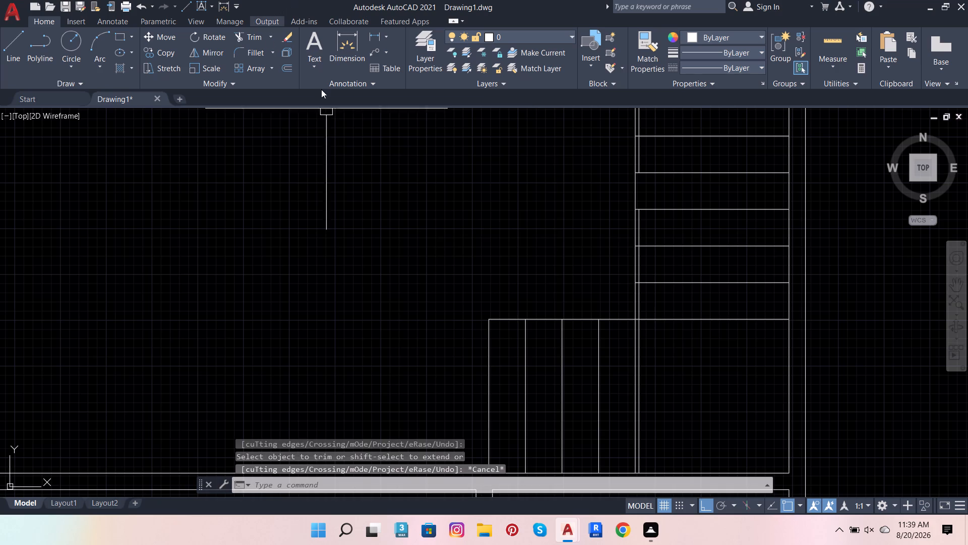
left_click(642, 365)
key("Delete")
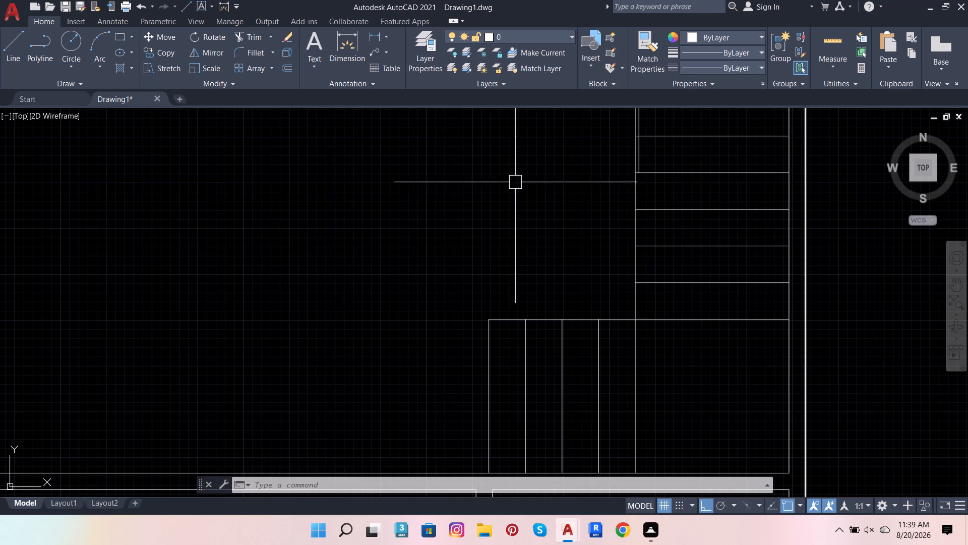
Fillet the west ends of the upper flight's two parallel edge lines with the radius set to 3".
scroll(612, 309, "down", 3)
scroll(601, 271, "up", 2)
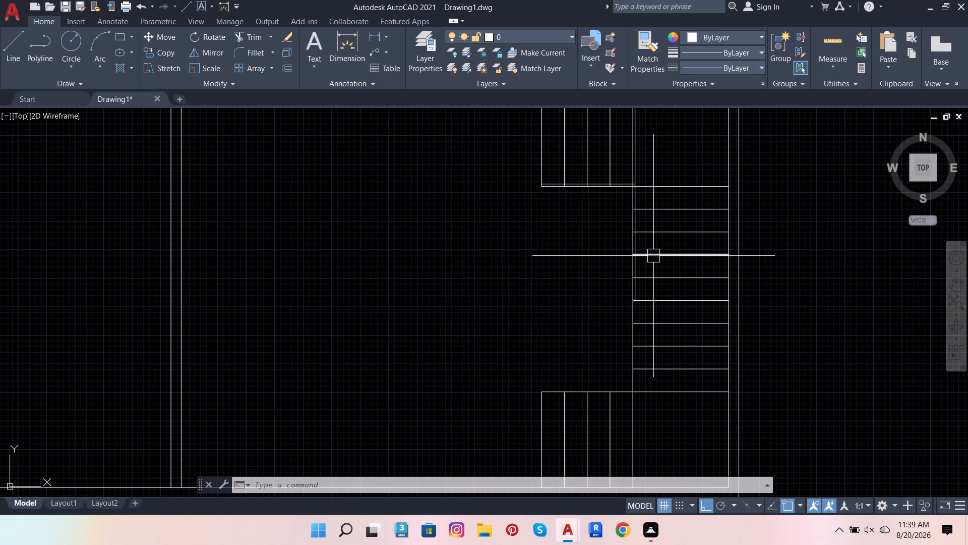
scroll(567, 173, "up", 3)
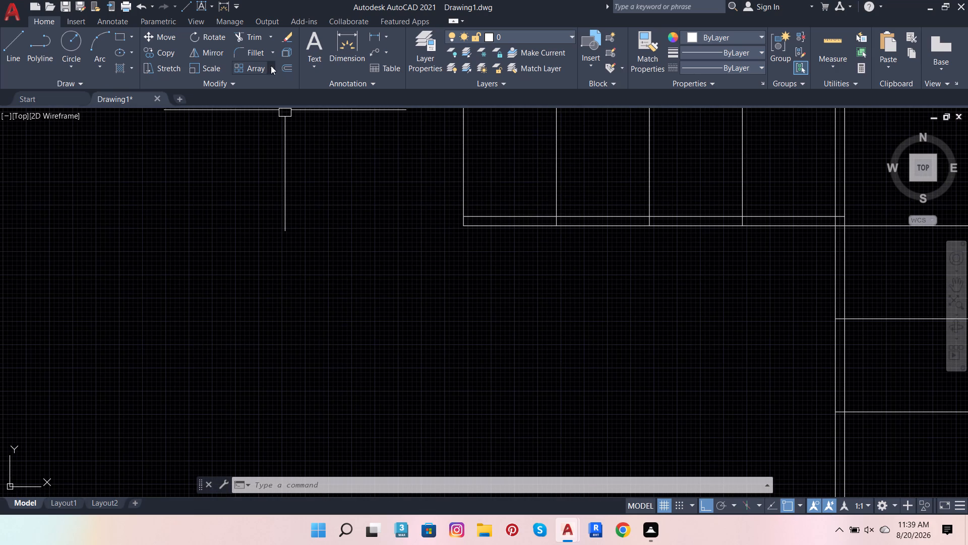
left_click(240, 50)
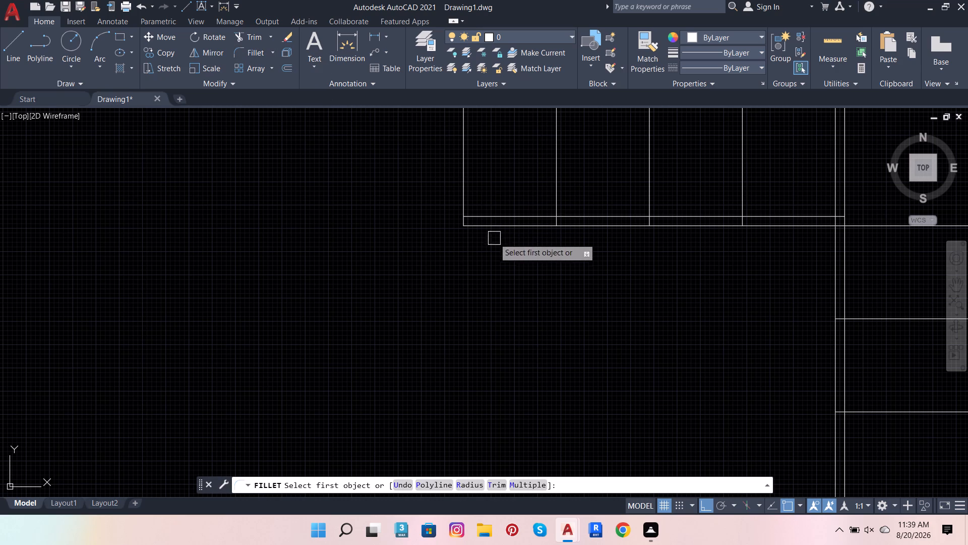
left_click(470, 484)
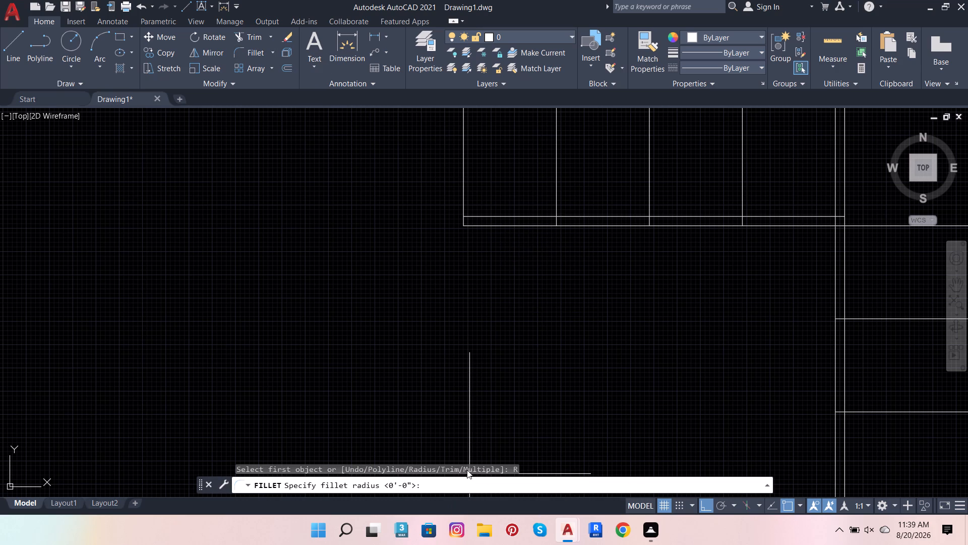
key("3")
key("Return")
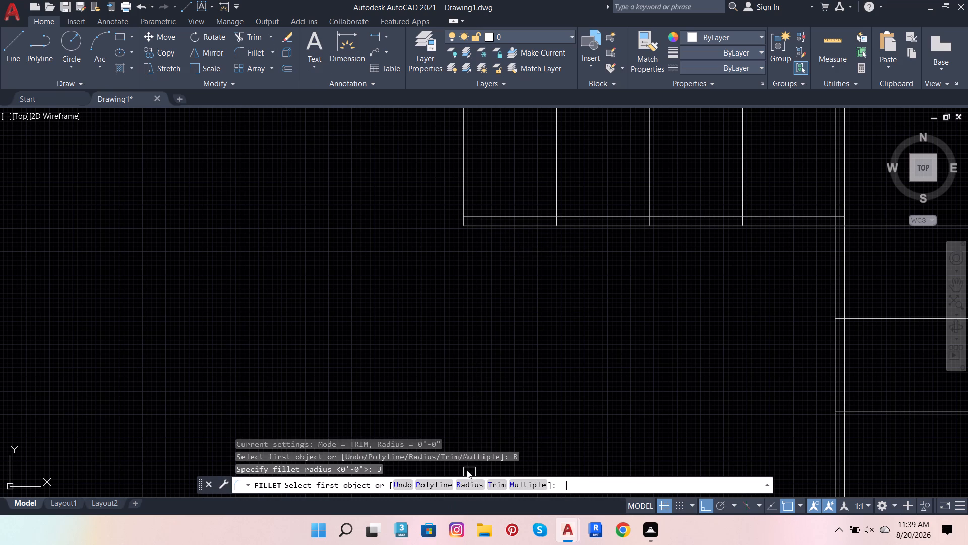
left_click(510, 230)
left_click(504, 211)
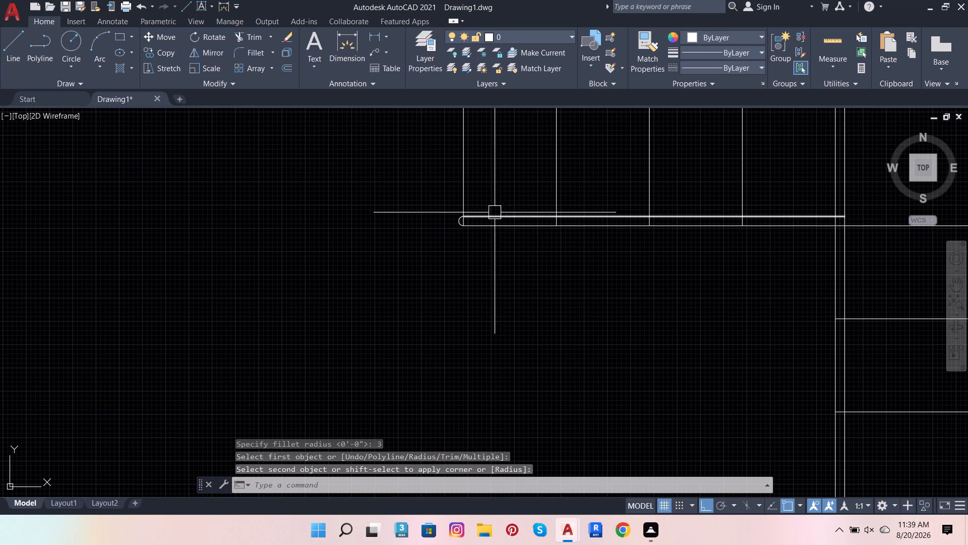
key("Escape")
key("Escape")
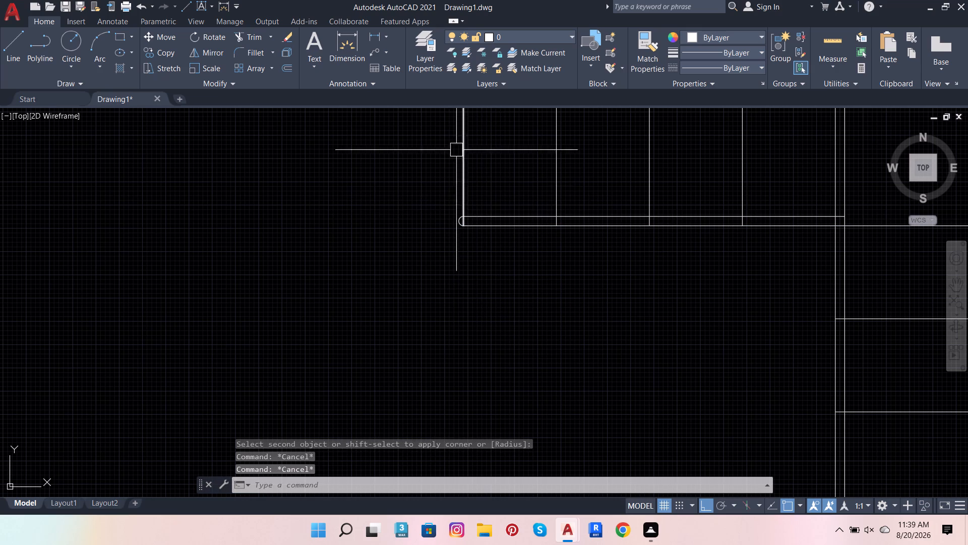
Trim the vertical tread lines crossing the narrow strip between the upper flight's two parallel edge lines, including at the rounded end.
left_click(255, 40)
scroll(512, 218, "up", 2)
scroll(397, 223, "up", 1)
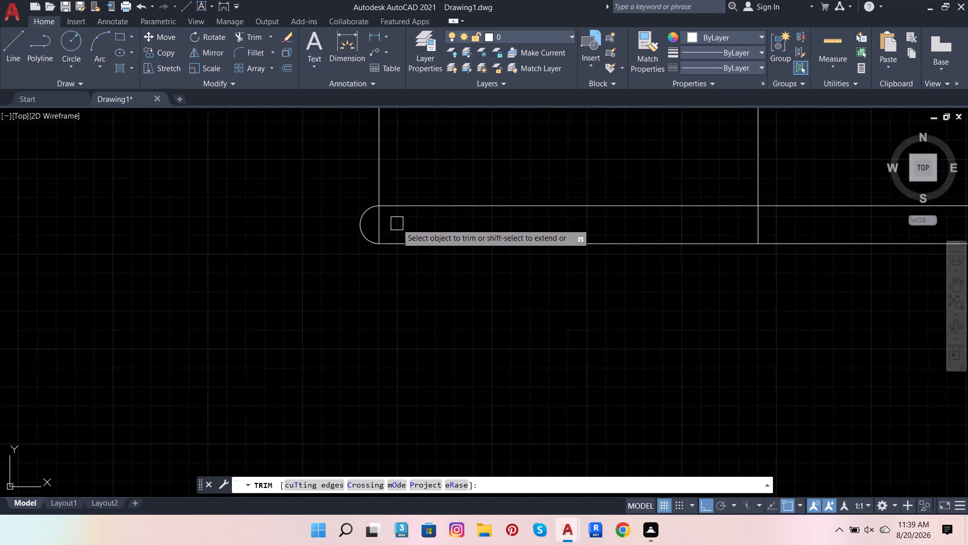
scroll(397, 224, "up", 2)
left_click(353, 223)
scroll(416, 230, "down", 5)
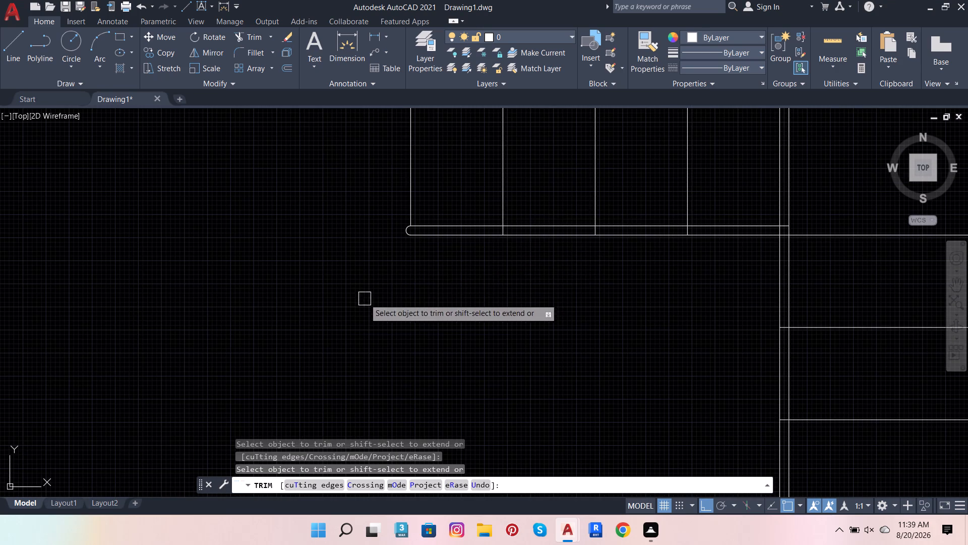
scroll(534, 222, "up", 2)
left_click_drag(424, 240, 713, 247)
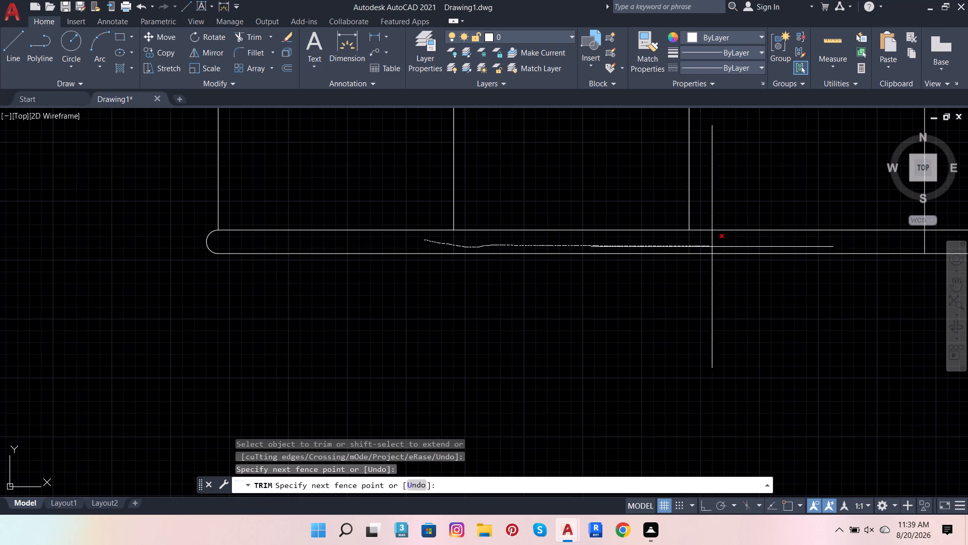
left_click_drag(713, 247, 716, 247)
scroll(190, 323, "down", 3)
scroll(395, 314, "up", 3)
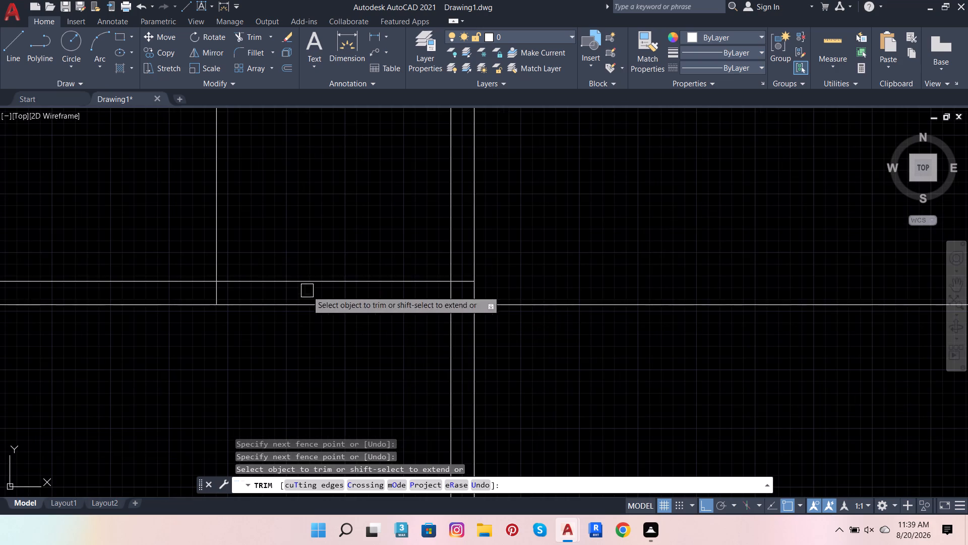
scroll(207, 293, "up", 2)
left_click_drag(221, 291, 537, 293)
left_click(588, 293)
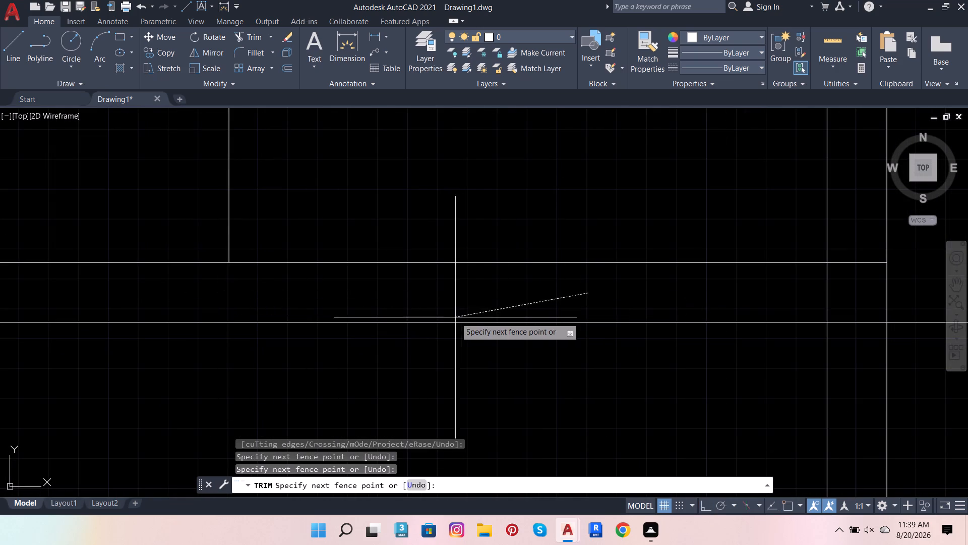
Trim the crossing line segments at the corner where the upper flight's double edge meets the middle flight's double edge.
scroll(446, 319, "down", 1)
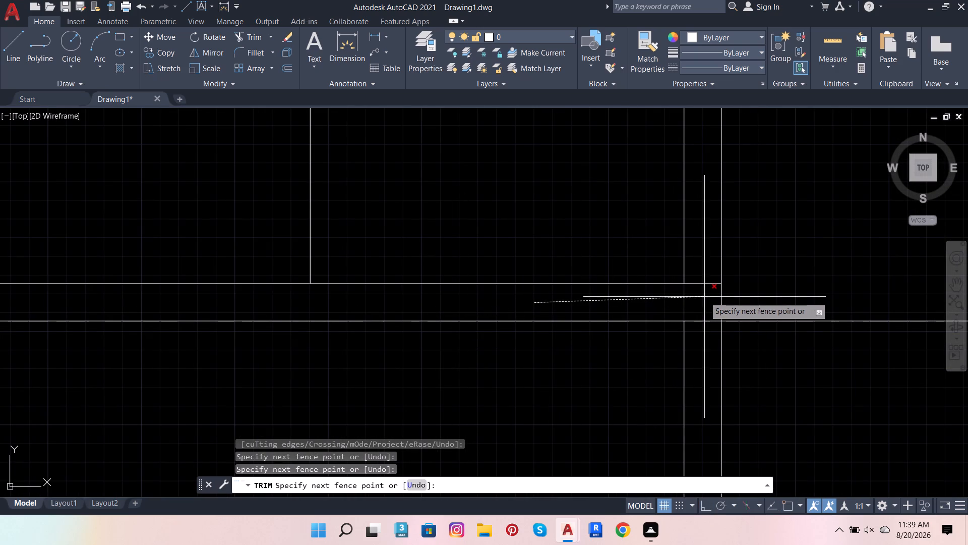
left_click(701, 303)
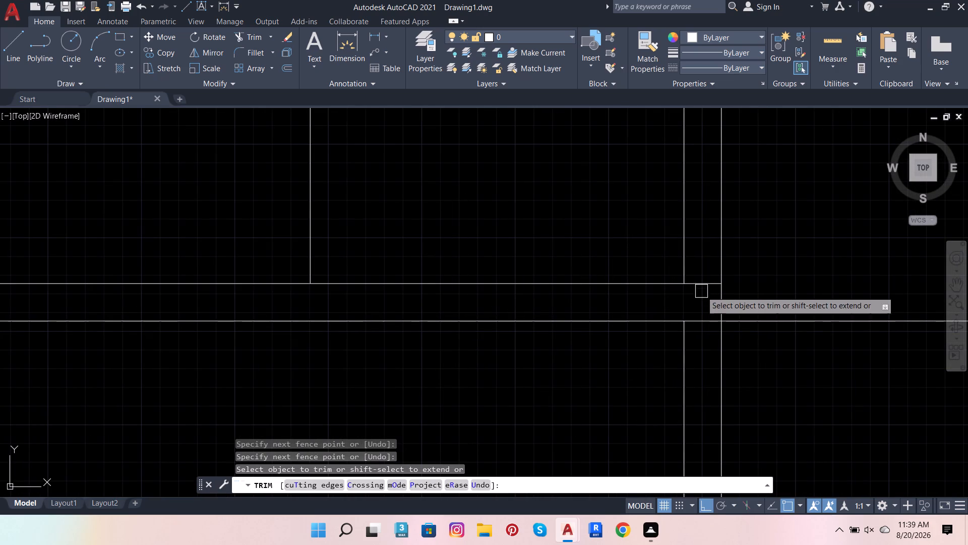
left_click(705, 278)
left_click(697, 322)
Trim four horizontal tread lines crossing the narrow strip along the middle flight's west edge, below the upper corner landing.
scroll(684, 306, "down", 4)
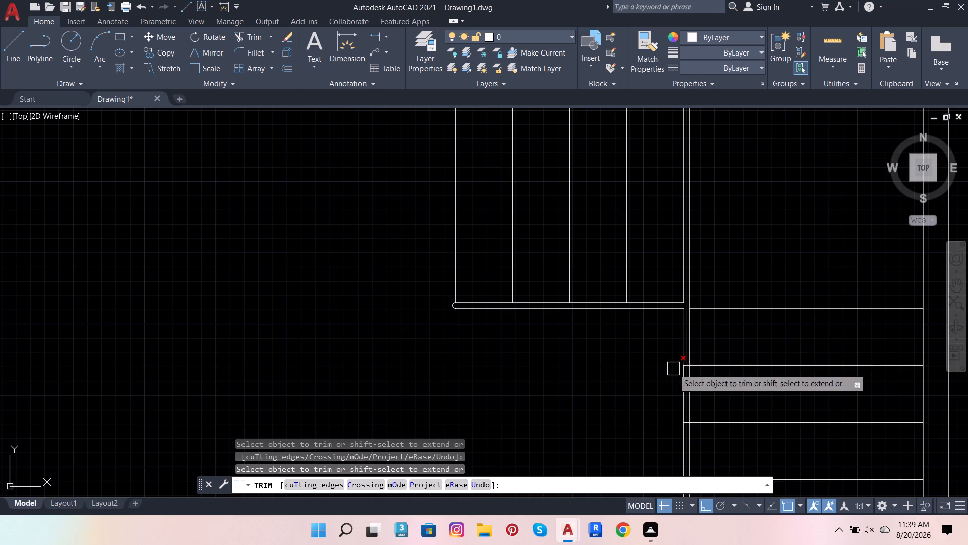
scroll(682, 411, "up", 5)
scroll(694, 330, "down", 3)
scroll(699, 265, "up", 2)
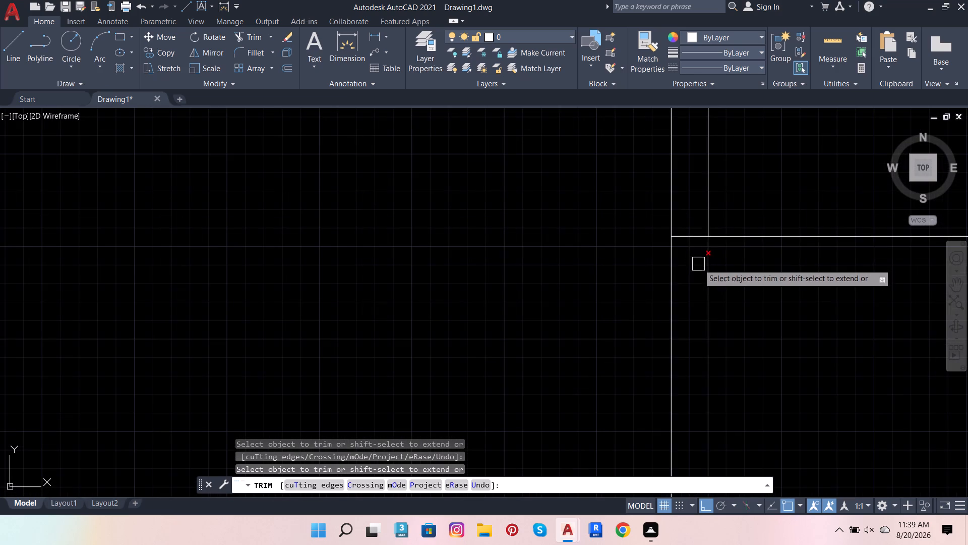
left_click(697, 236)
scroll(693, 278, "down", 5)
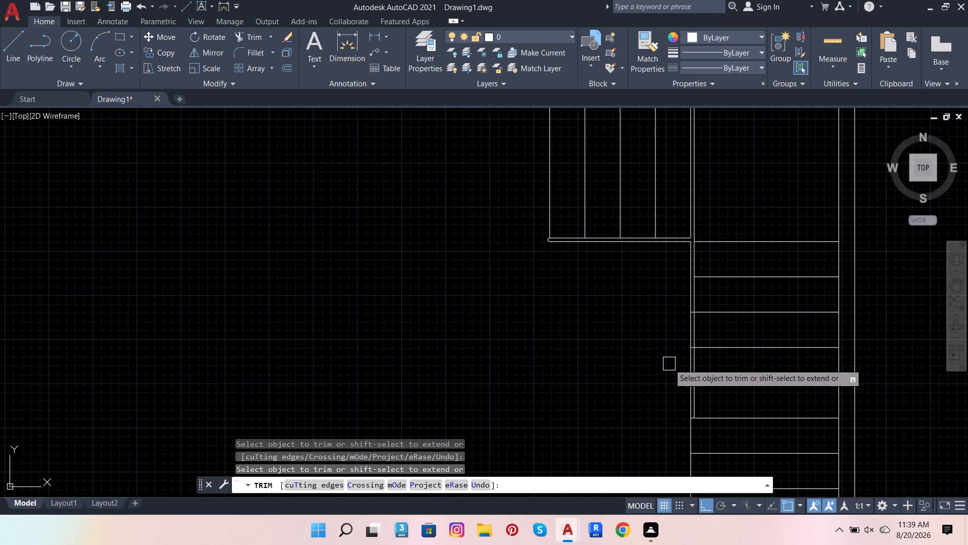
scroll(681, 343, "up", 3)
scroll(724, 227, "up", 3)
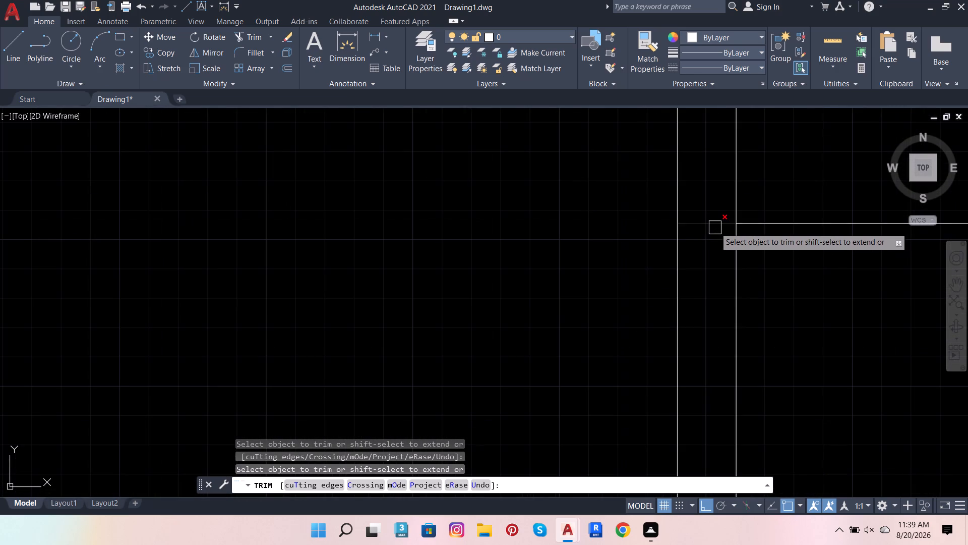
left_click(715, 227)
scroll(712, 265, "down", 4)
scroll(709, 358, "up", 5)
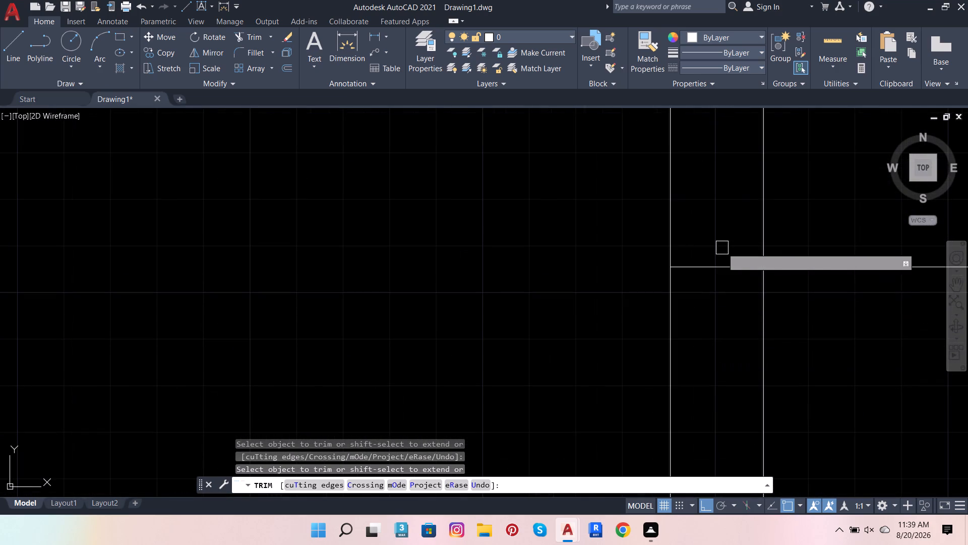
left_click(725, 268)
scroll(759, 183, "down", 5)
scroll(759, 292, "up", 2)
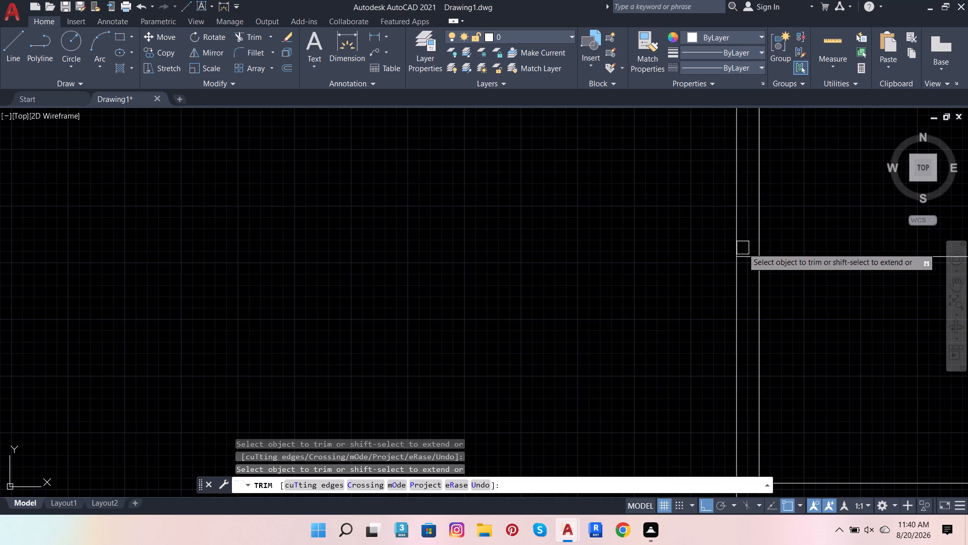
scroll(748, 256, "up", 2)
left_click(748, 256)
scroll(716, 272, "down", 4)
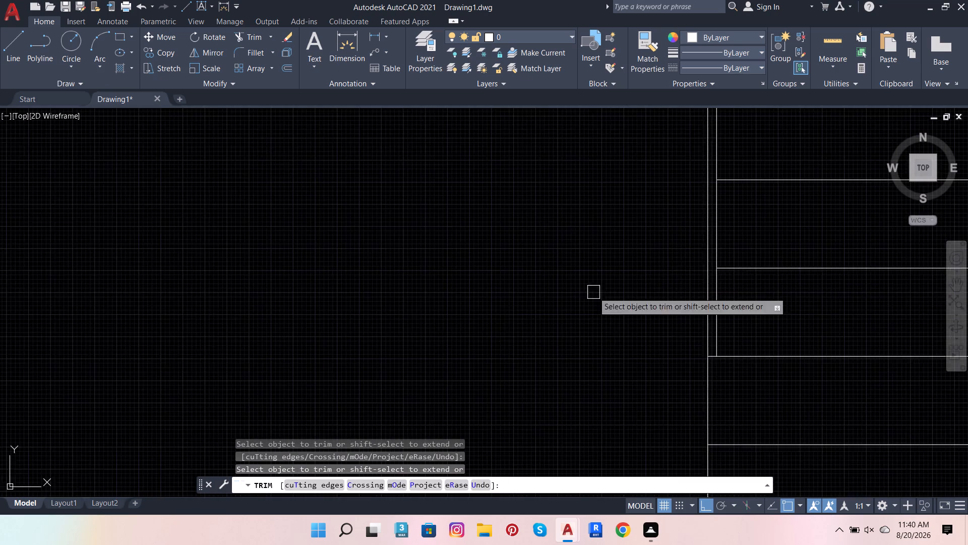
scroll(367, 361, "down", 3)
key("Escape")
key("Escape")
key("Escape")
key("Escape")
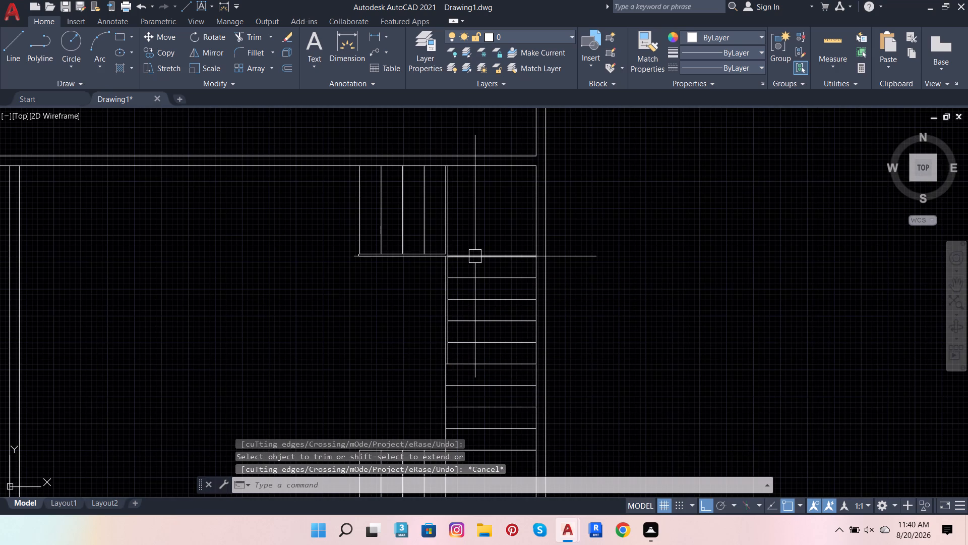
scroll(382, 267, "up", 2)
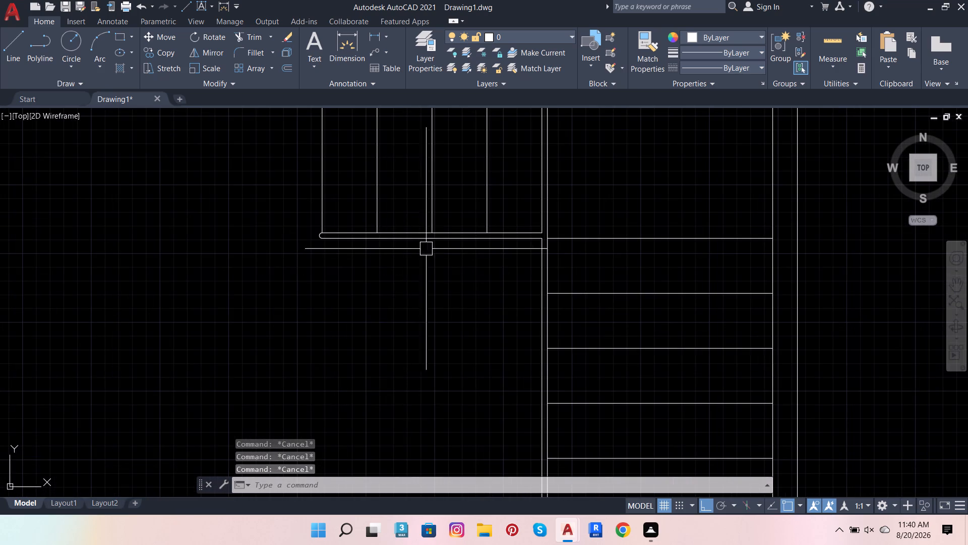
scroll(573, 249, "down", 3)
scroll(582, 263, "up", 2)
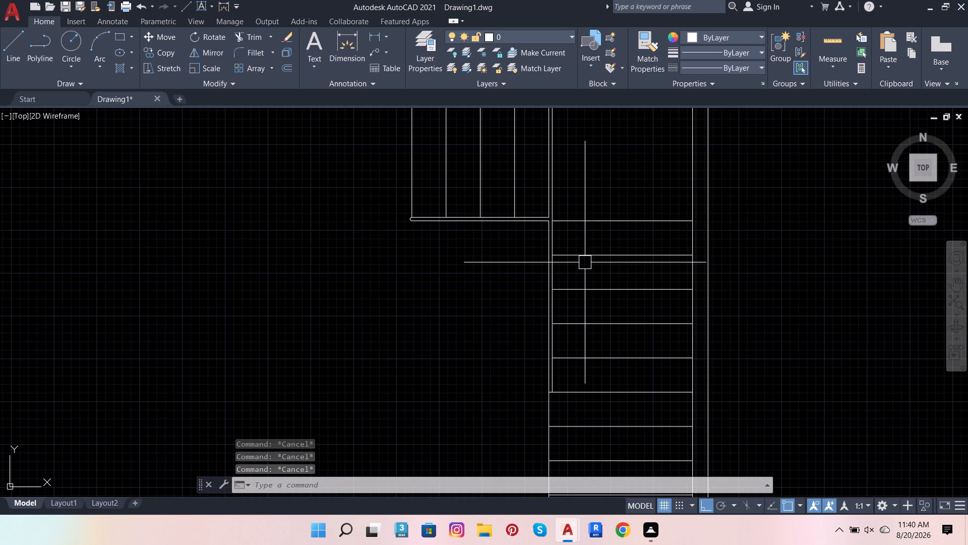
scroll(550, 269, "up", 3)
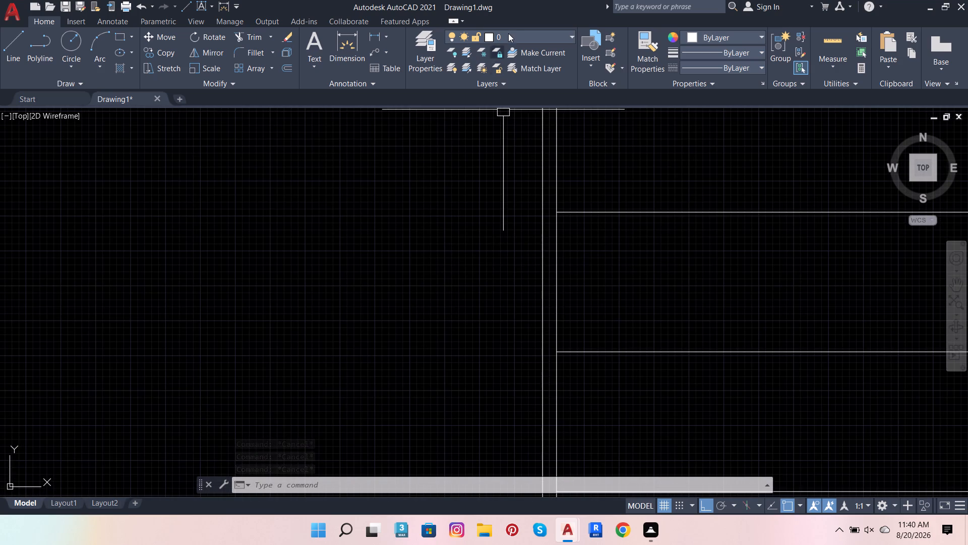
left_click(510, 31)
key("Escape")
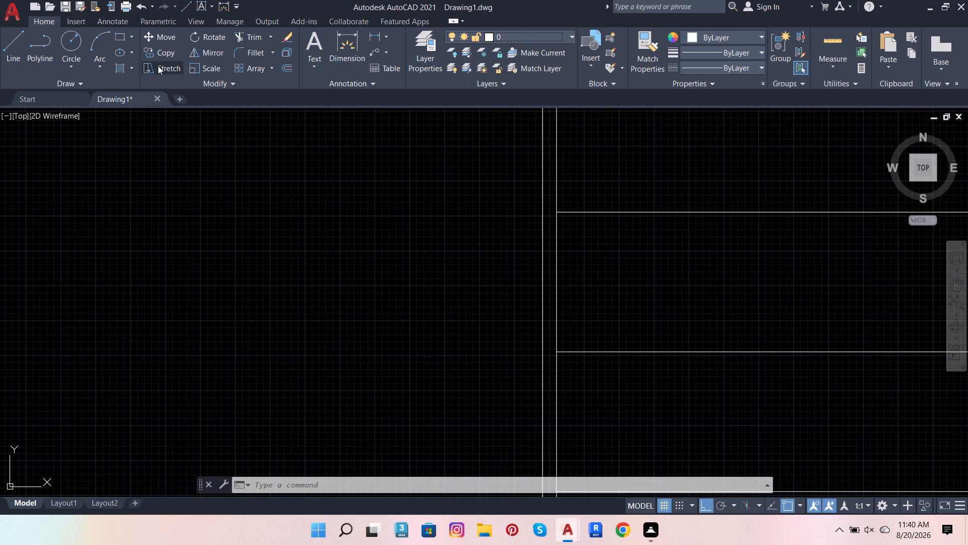
Create a new layer in the layer manager and set its colour to yellow, index 50.
key("l")
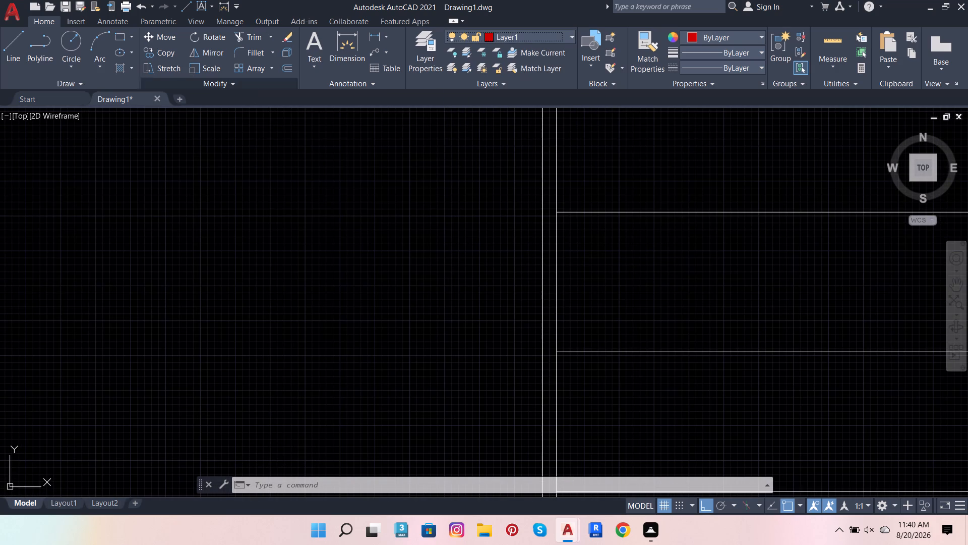
key("l")
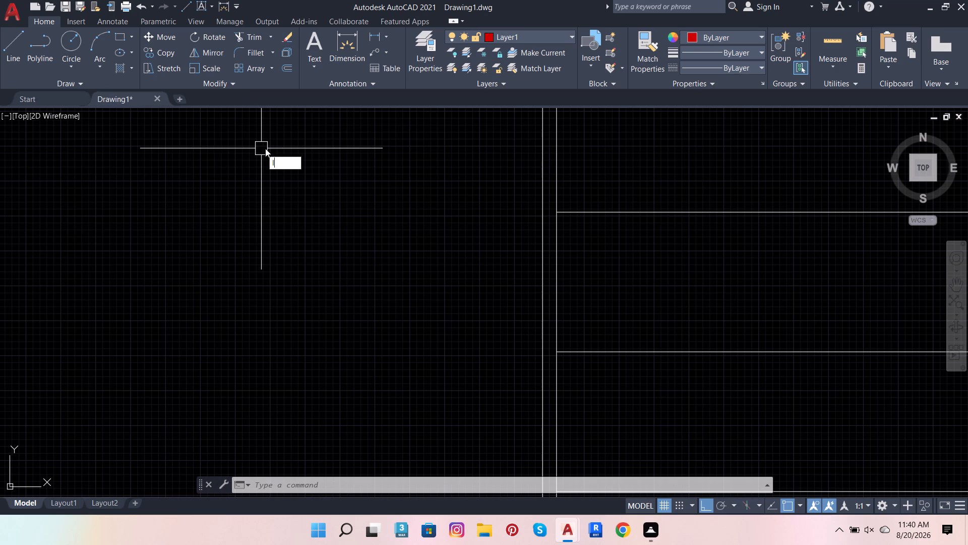
left_click(306, 196)
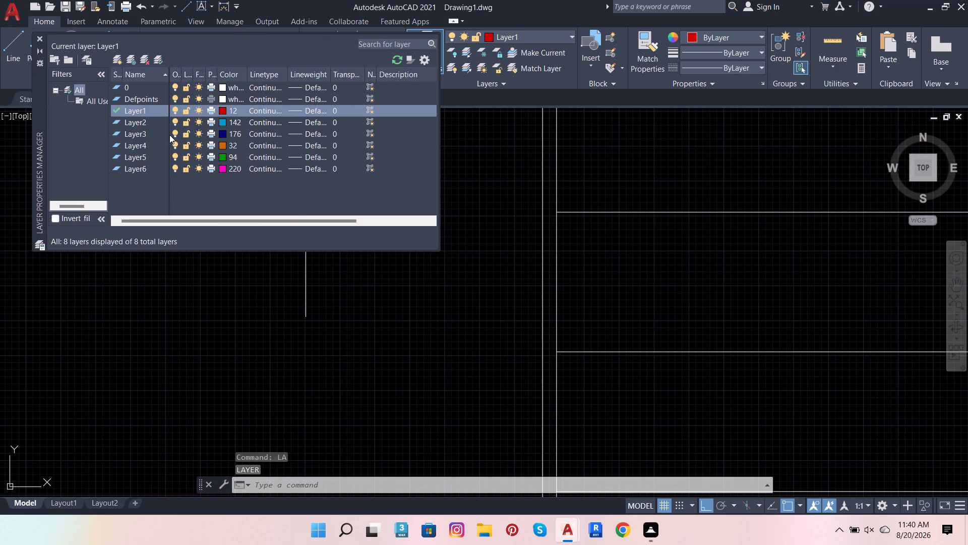
left_click(121, 58)
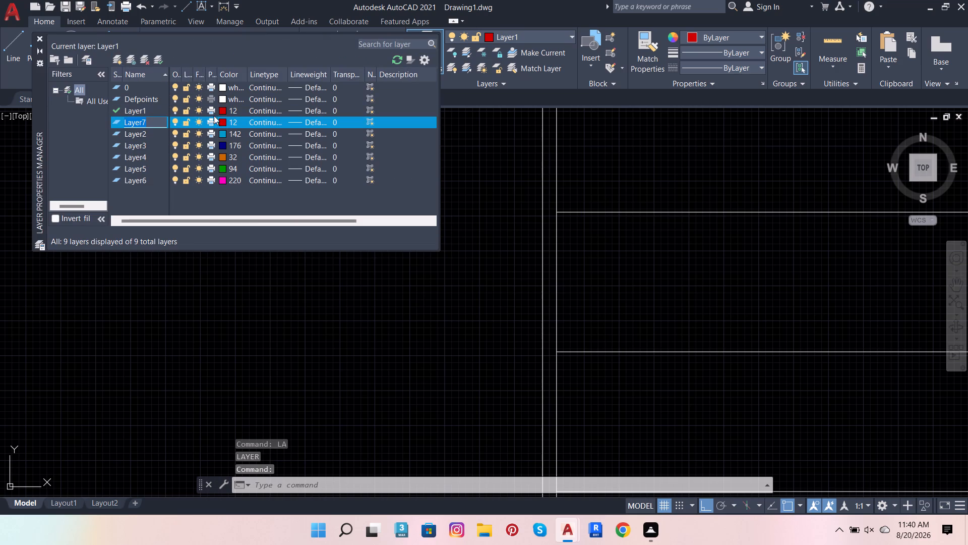
double_click(221, 123)
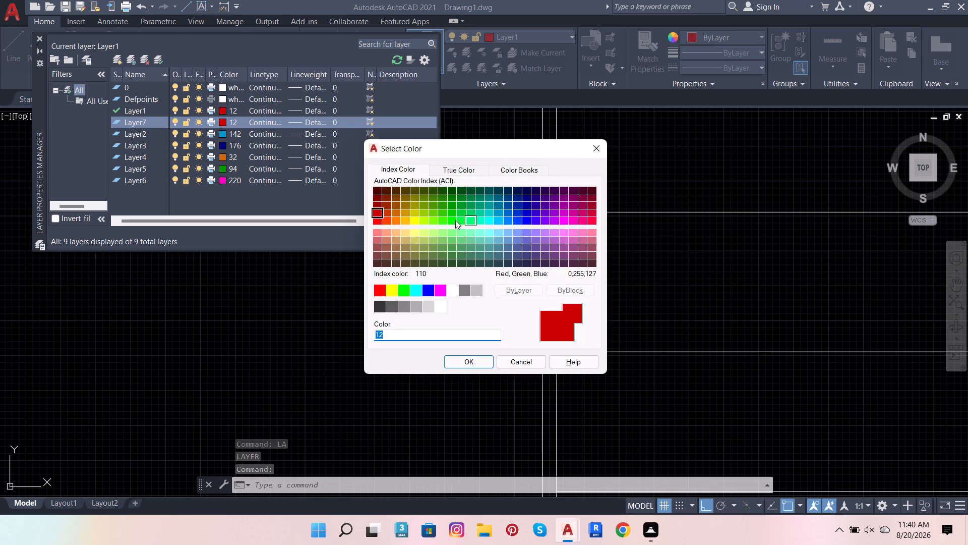
left_click(416, 220)
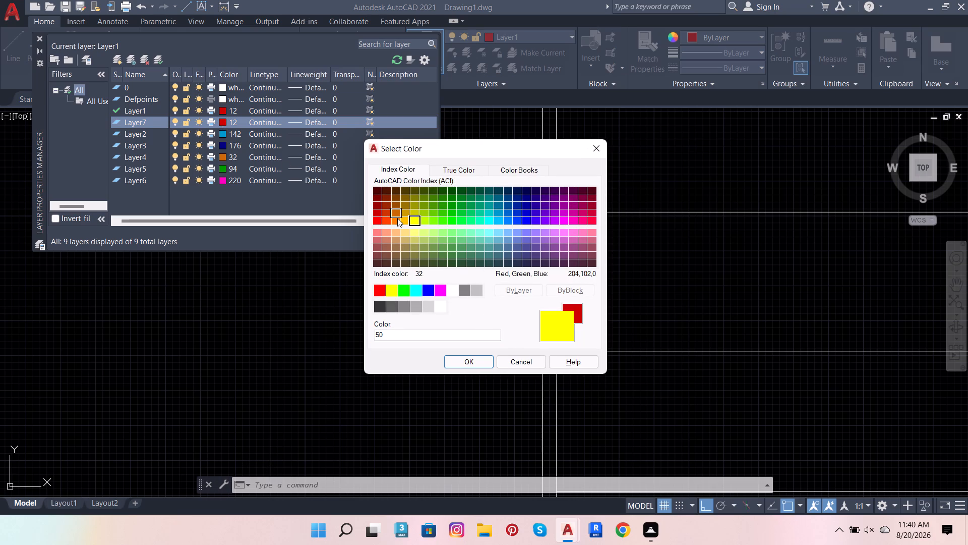
left_click(417, 233)
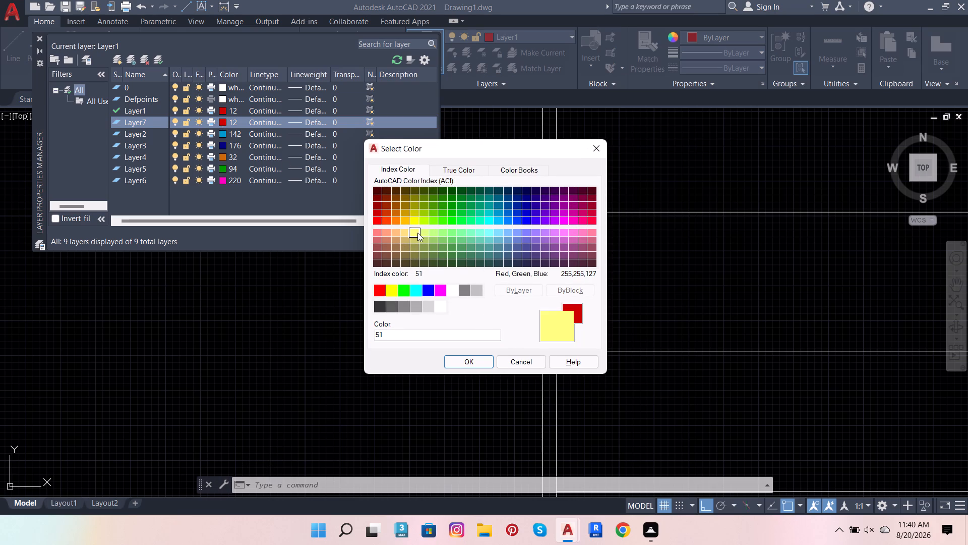
left_click(410, 224)
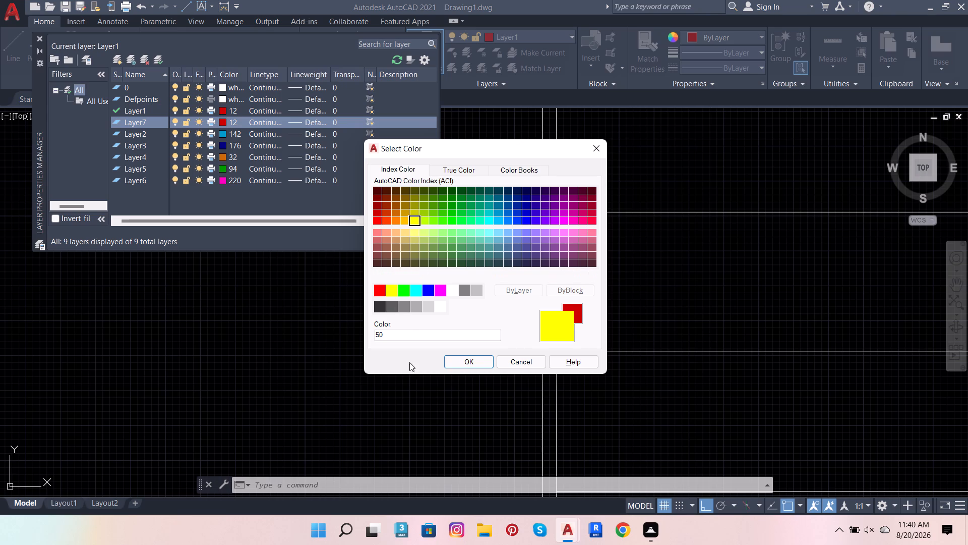
left_click(459, 365)
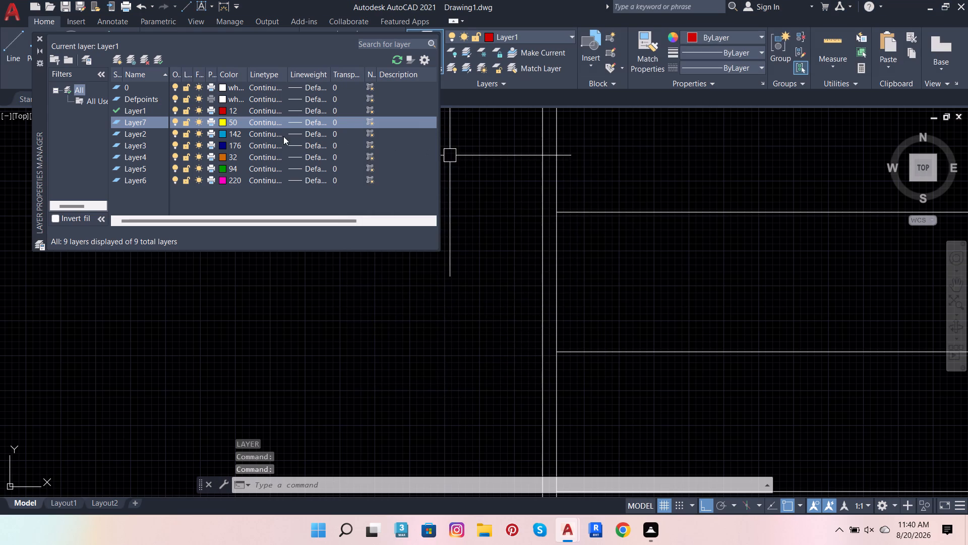
left_click(38, 36)
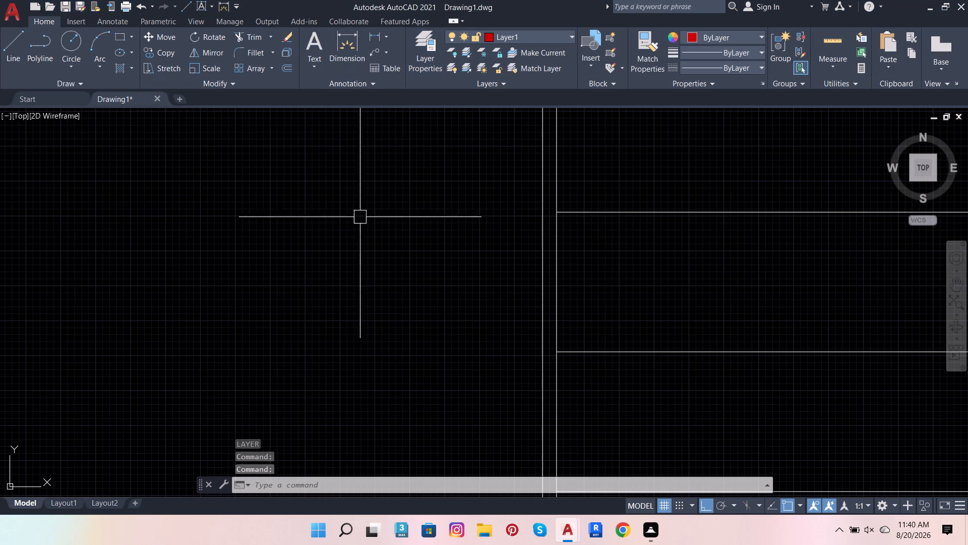
Move the two parallel edge lines of the upper flight and the two along the middle flight's west edge to Layer7.
scroll(454, 192, "down", 3)
scroll(480, 154, "up", 2)
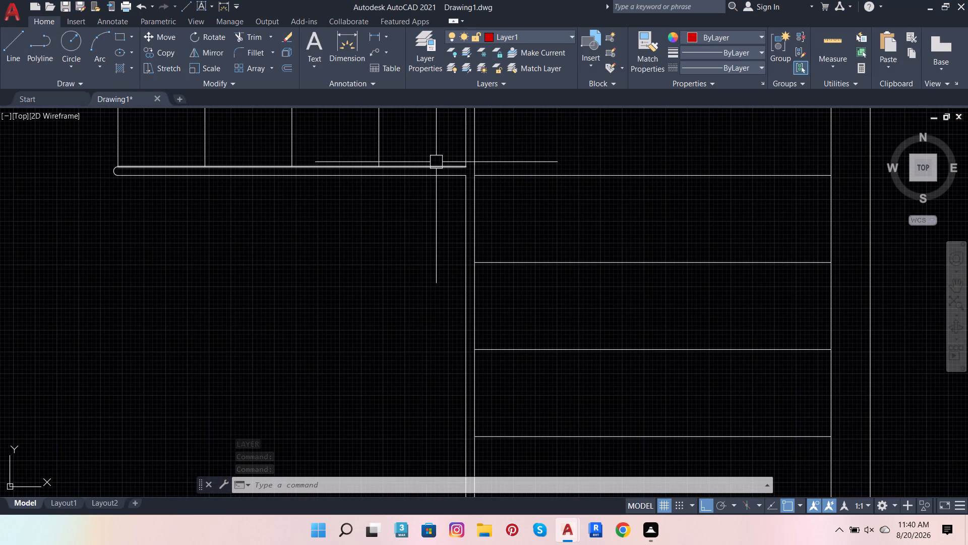
left_click(436, 161)
left_click(435, 179)
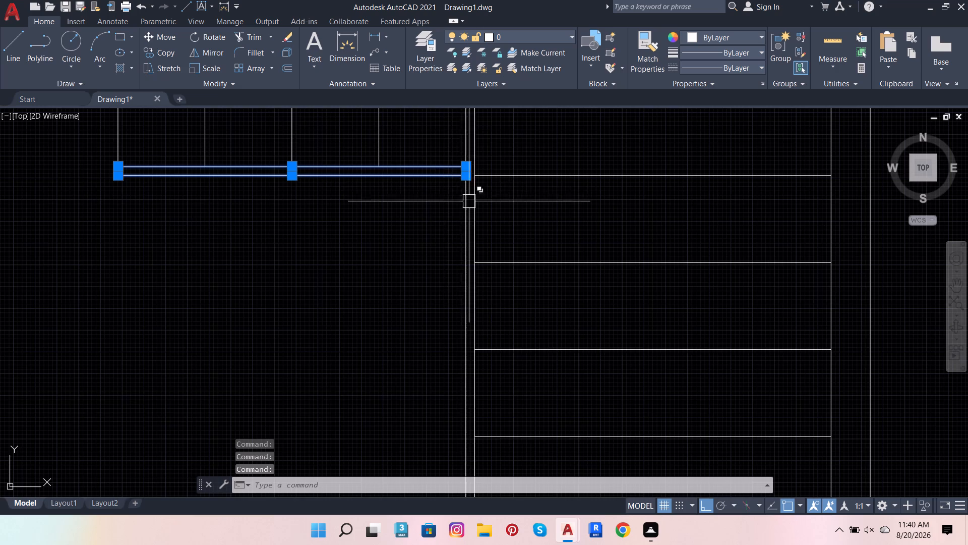
scroll(488, 237, "down", 2)
scroll(489, 307, "up", 1)
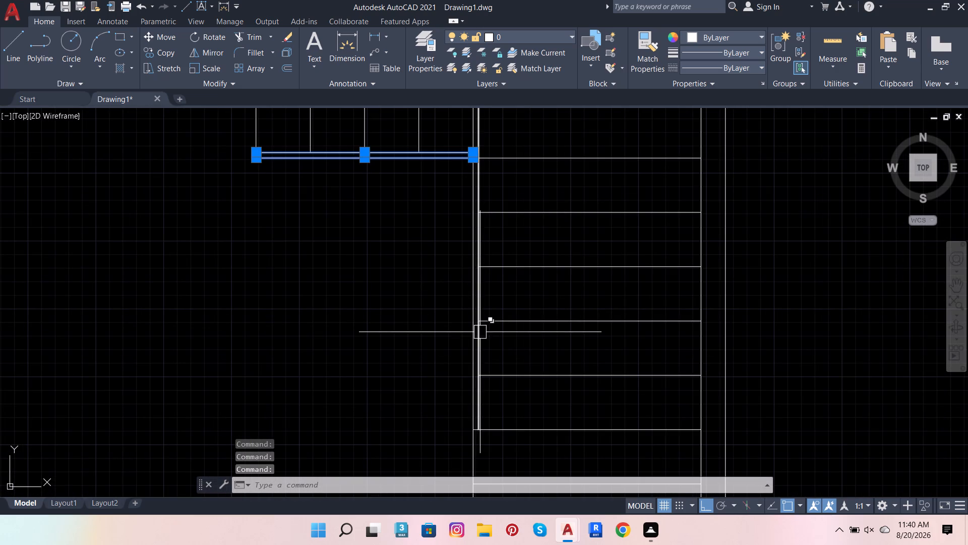
left_click(480, 332)
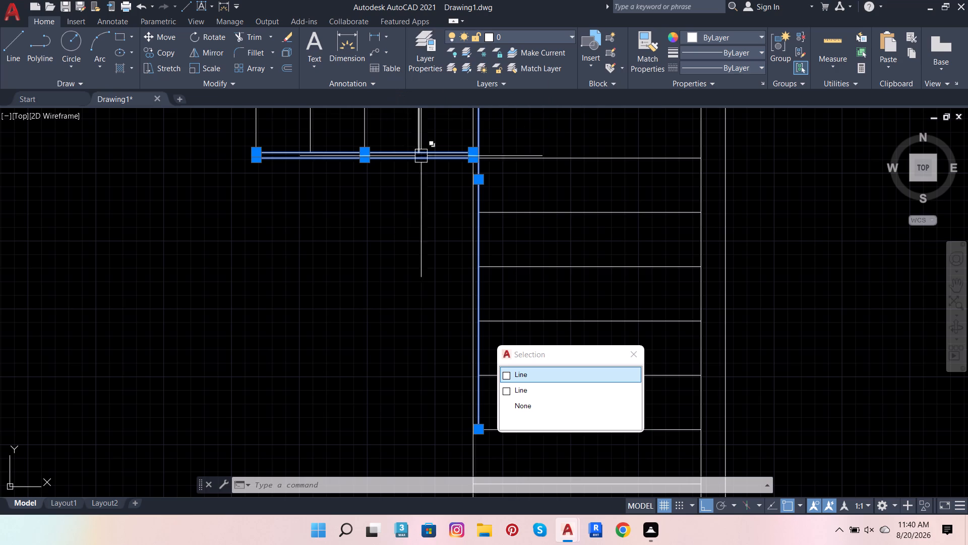
left_click(468, 198)
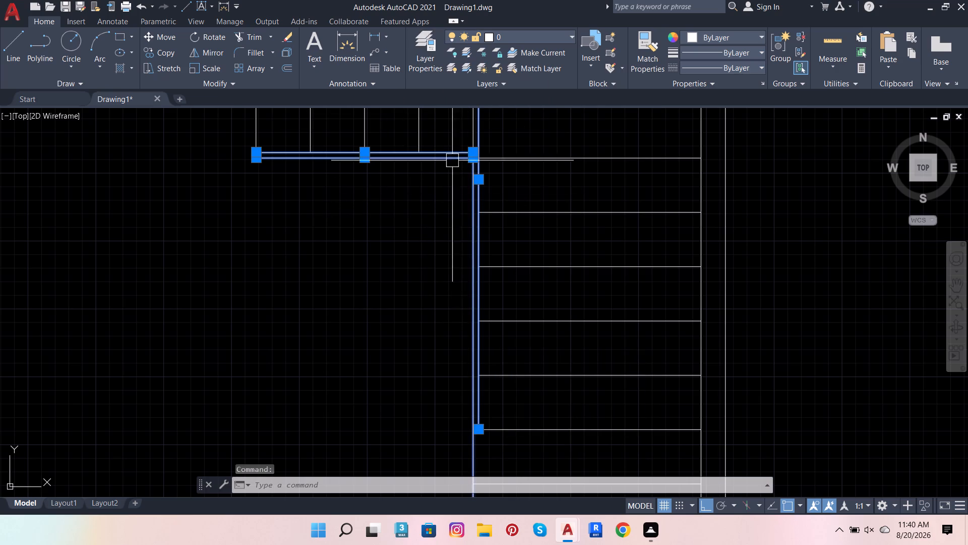
scroll(438, 161, "down", 1)
left_click(526, 37)
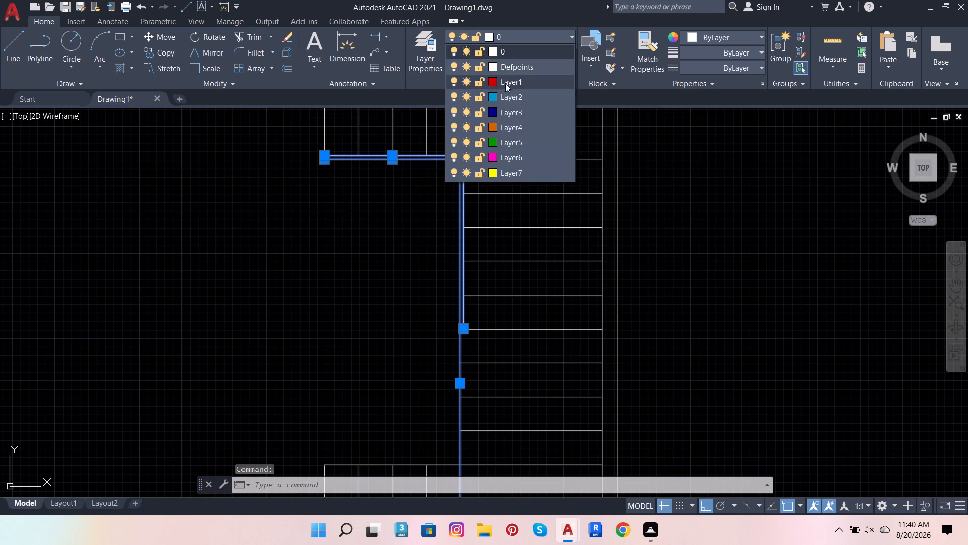
left_click(497, 175)
scroll(529, 177, "down", 1)
key("Escape")
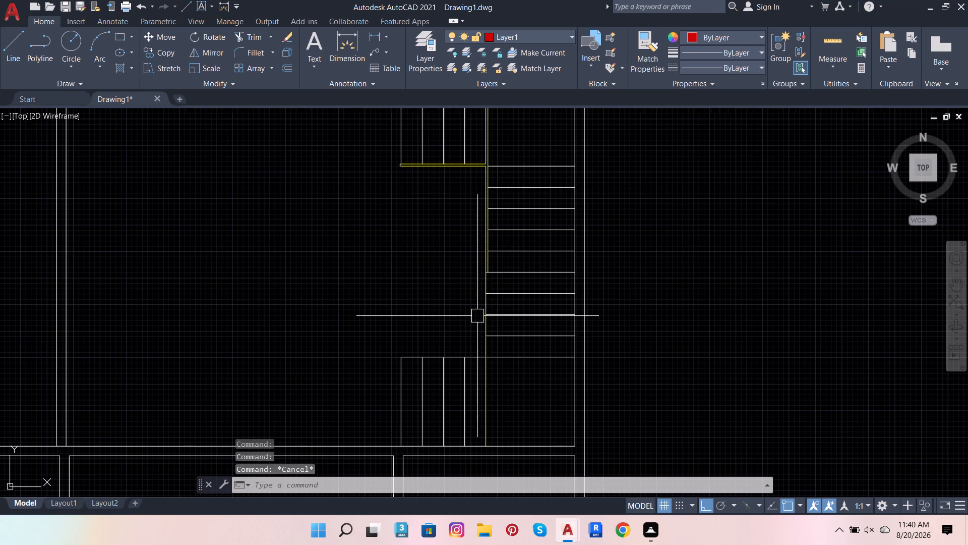
Trim the middle flight's west edge line between the tread at the double edge's lower end and the tread below it.
scroll(477, 313, "up", 2)
left_click(259, 36)
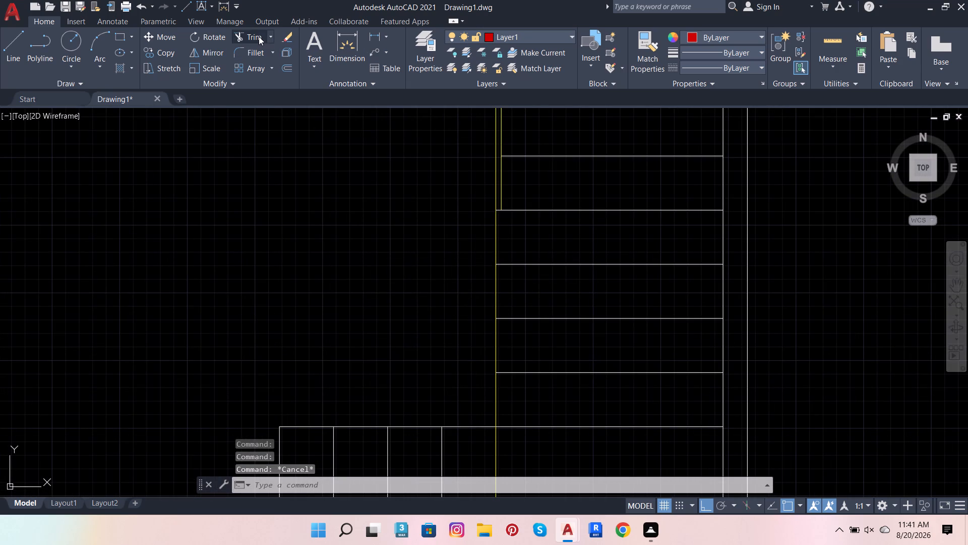
left_click(492, 227)
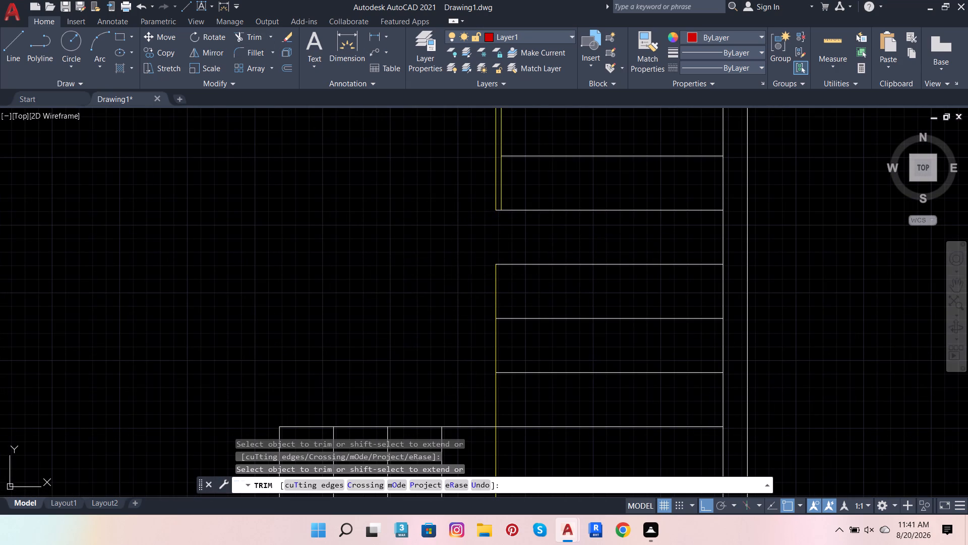
key("Escape")
key("Escape")
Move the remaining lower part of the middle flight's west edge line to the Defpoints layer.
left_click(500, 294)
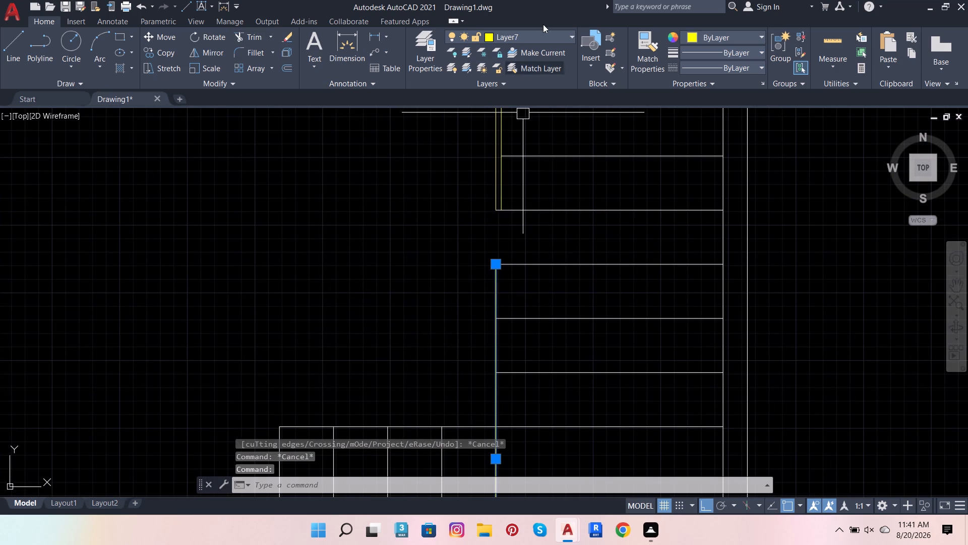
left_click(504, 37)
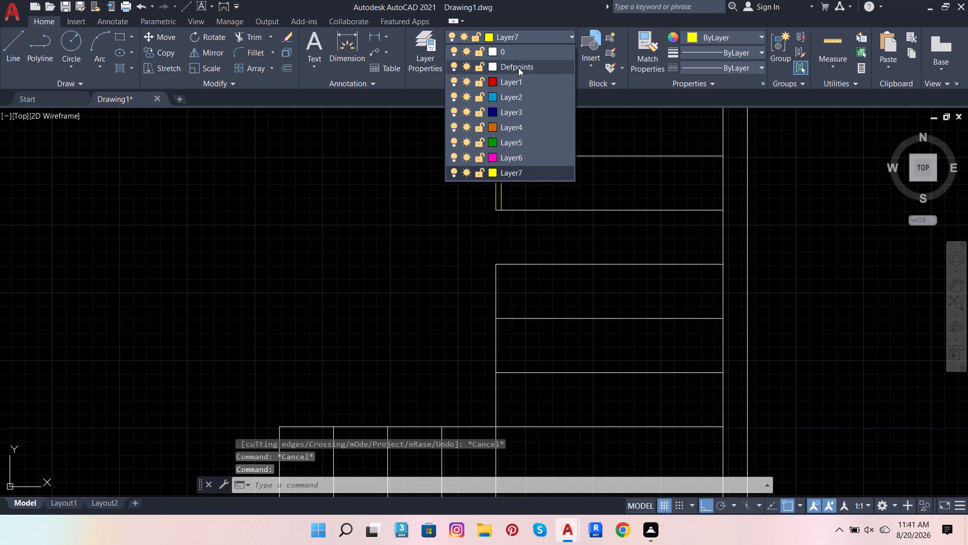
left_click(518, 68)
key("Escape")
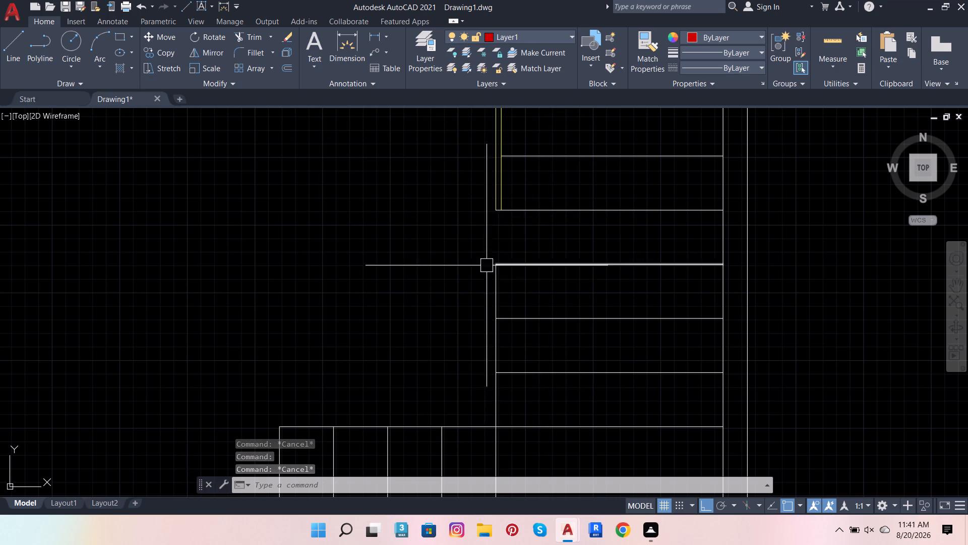
Draw a vertical line from the double edge's lower west end straight down to the wall line below the lower flight.
left_click(6, 45)
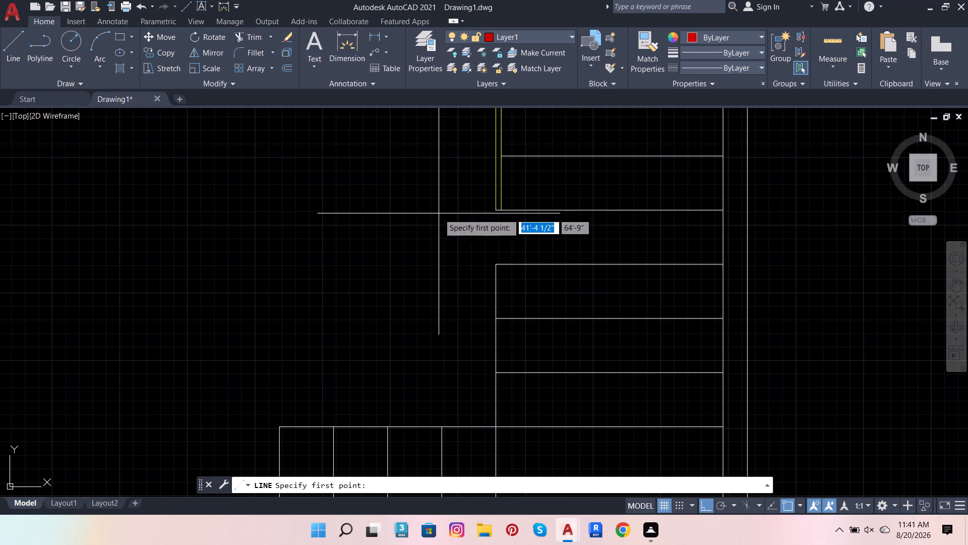
left_click(492, 209)
scroll(494, 210, "down", 4)
scroll(501, 285, "up", 4)
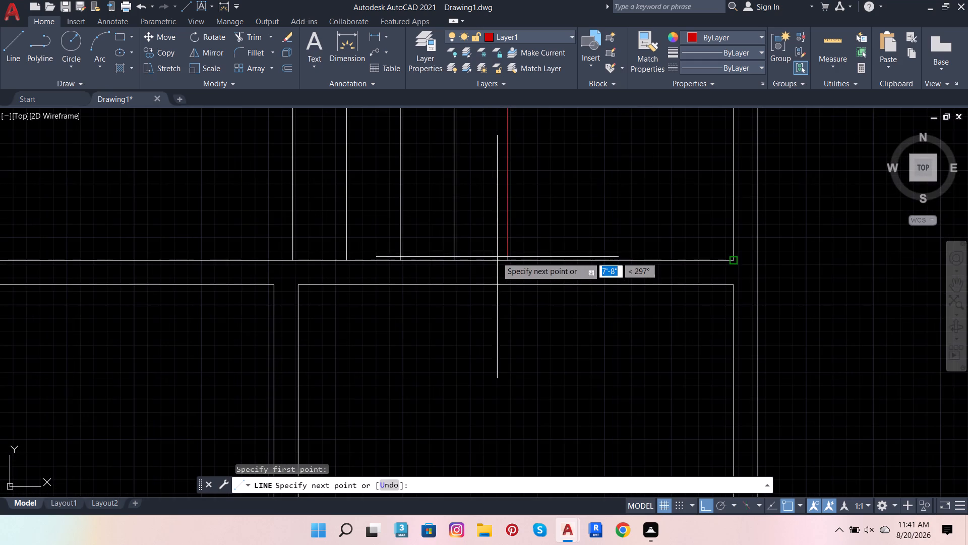
scroll(503, 260, "up", 4)
left_click(524, 255)
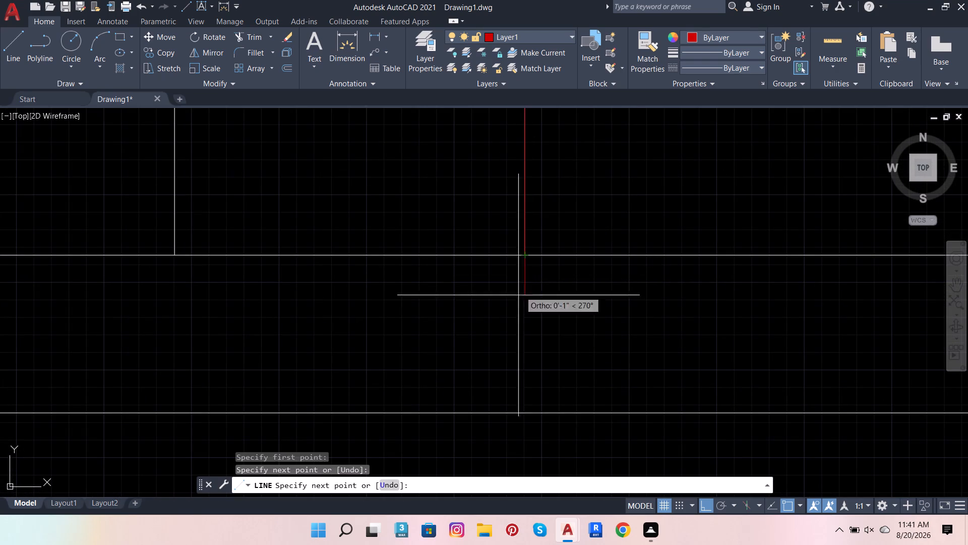
key("Escape")
Move the new vertical line running down to the wall to the Defpoints layer.
scroll(497, 342, "down", 3)
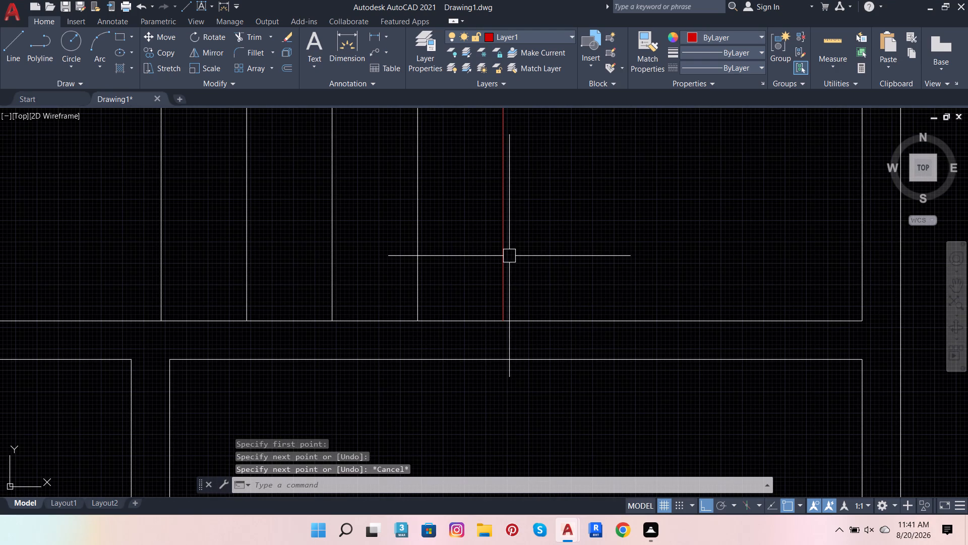
left_click(509, 256)
left_click(516, 36)
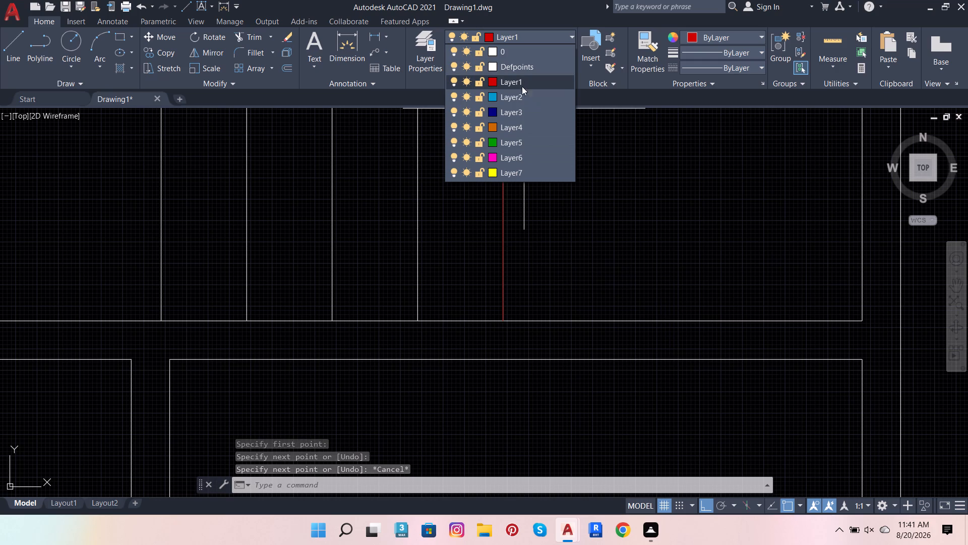
left_click(521, 65)
scroll(532, 263, "down", 4)
key("Escape")
Delete the shorter, older line that overlaps the new vertical line along the middle flight's west edge.
scroll(544, 182, "up", 1)
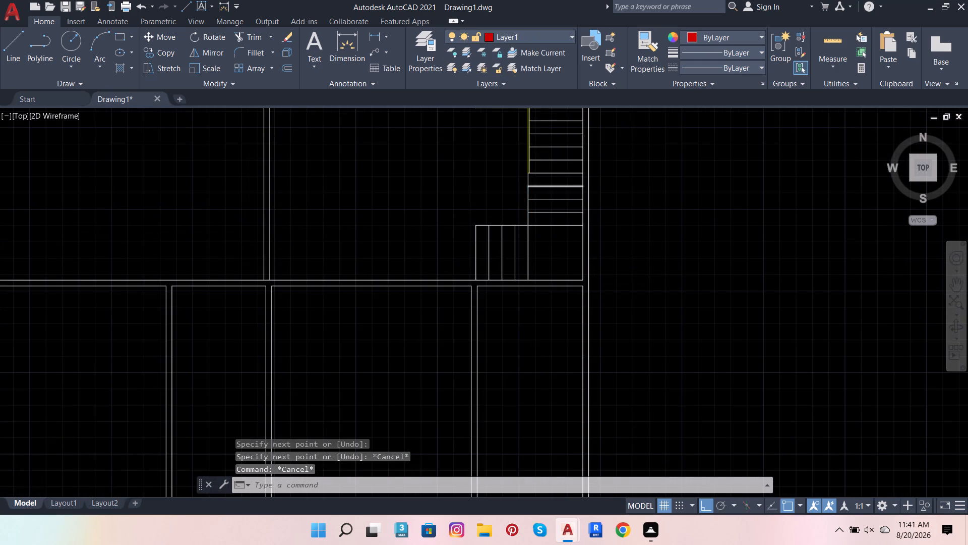
scroll(544, 183, "up", 3)
left_click_drag(457, 232, 461, 247)
scroll(472, 284, "down", 4)
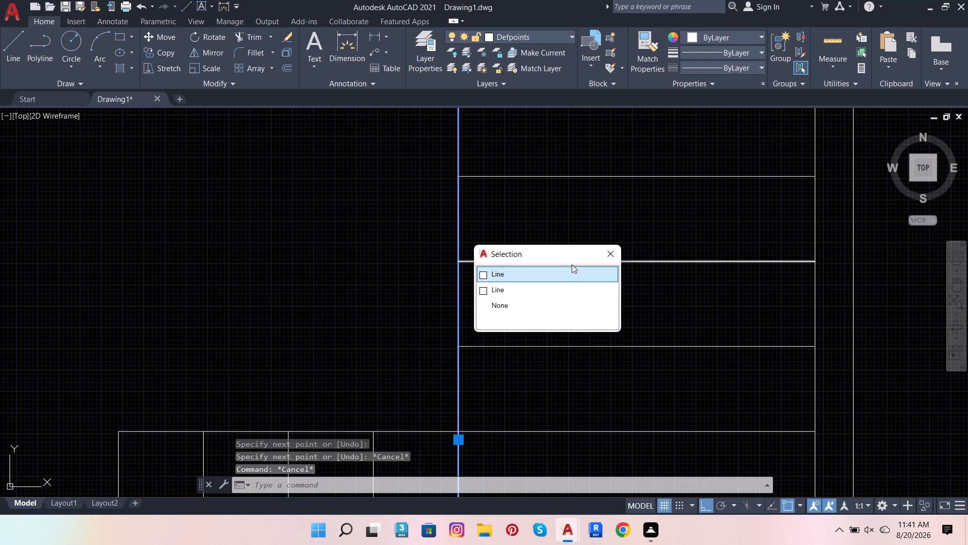
left_click(534, 293)
scroll(530, 319, "down", 3)
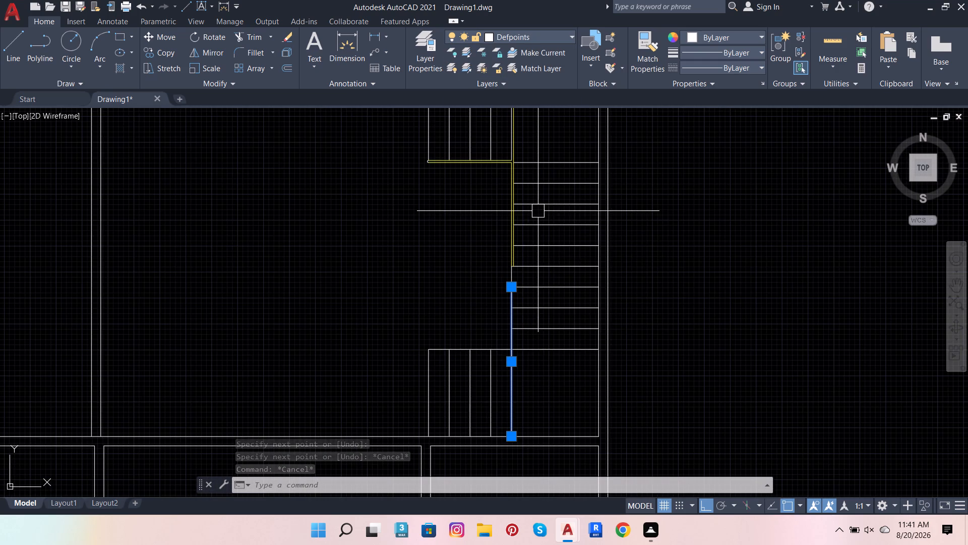
key("Delete")
scroll(506, 283, "up", 3)
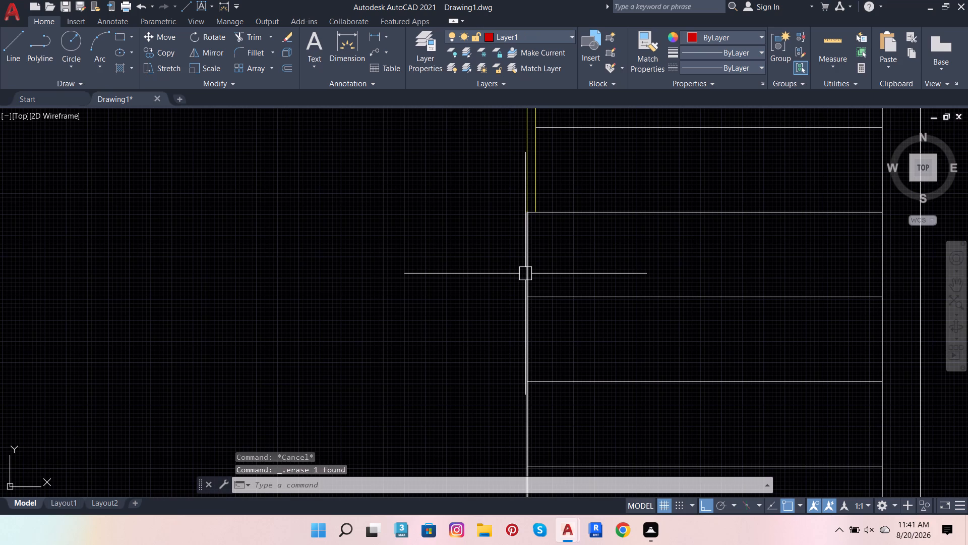
With the lower flight's lines and the middle flight's treads below the double edge selected, load the ACAD_ISO03W100 linetype.
left_click(523, 274)
scroll(571, 264, "down", 3)
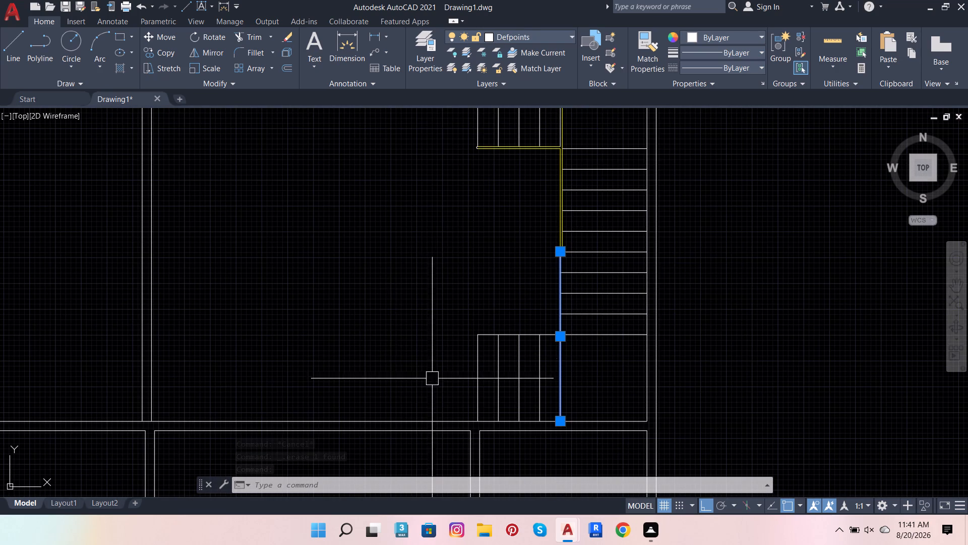
left_click(432, 264)
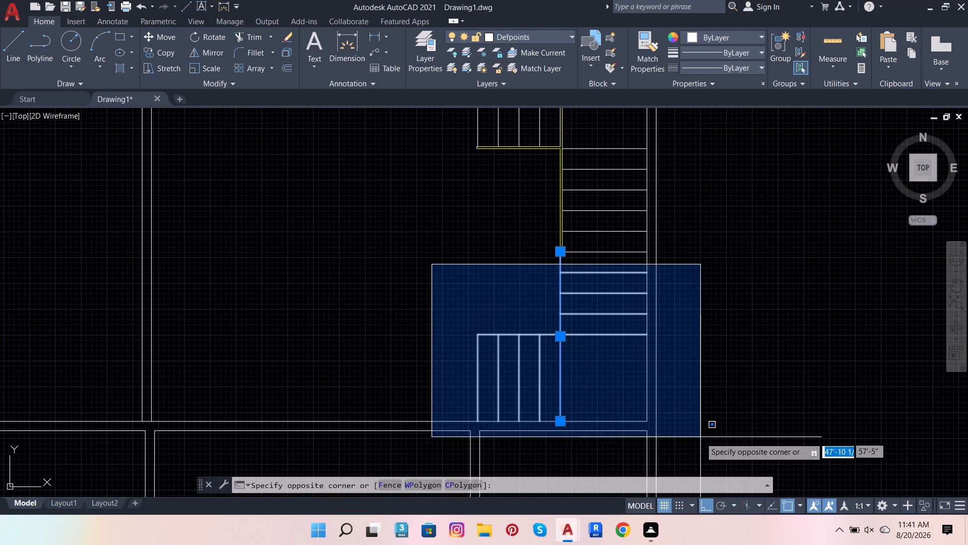
scroll(692, 427, "up", 2)
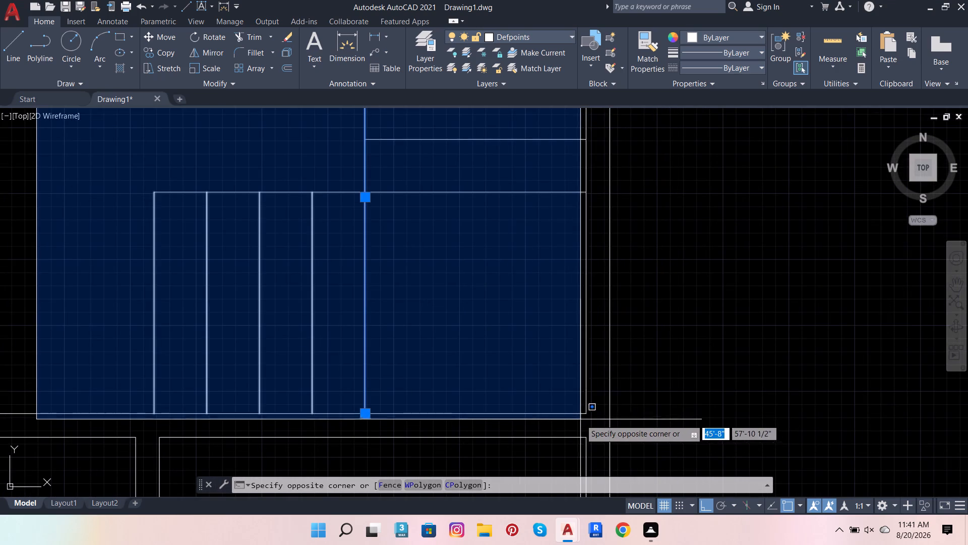
left_click(569, 420)
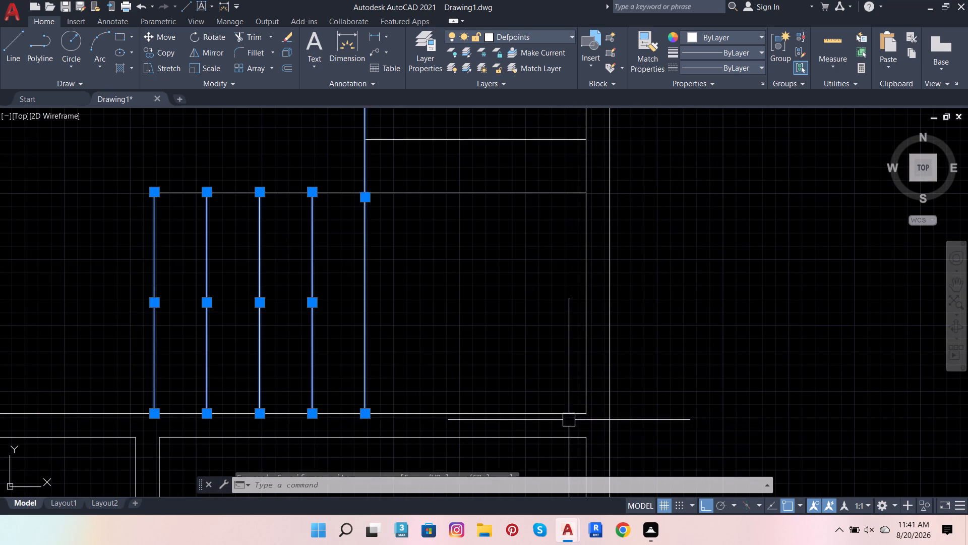
scroll(576, 462, "down", 2)
scroll(508, 295, "up", 2)
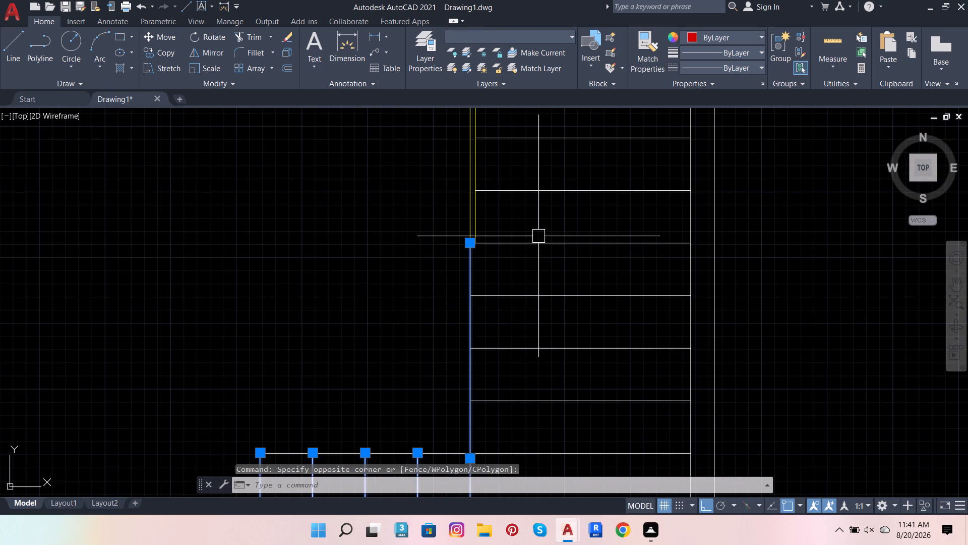
left_click(538, 236)
left_click(535, 296)
left_click(530, 358)
double_click(535, 351)
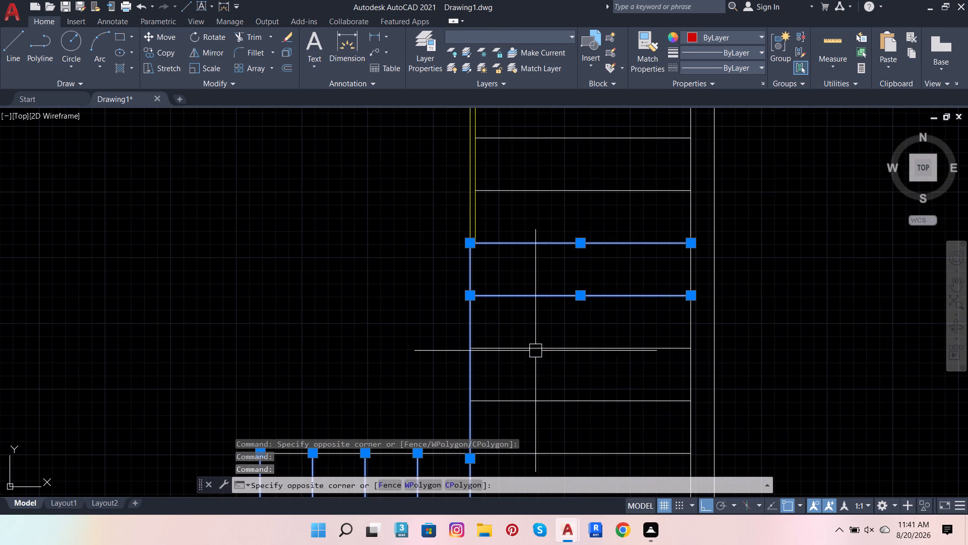
left_click(544, 400)
scroll(571, 363, "down", 2)
left_click(569, 400)
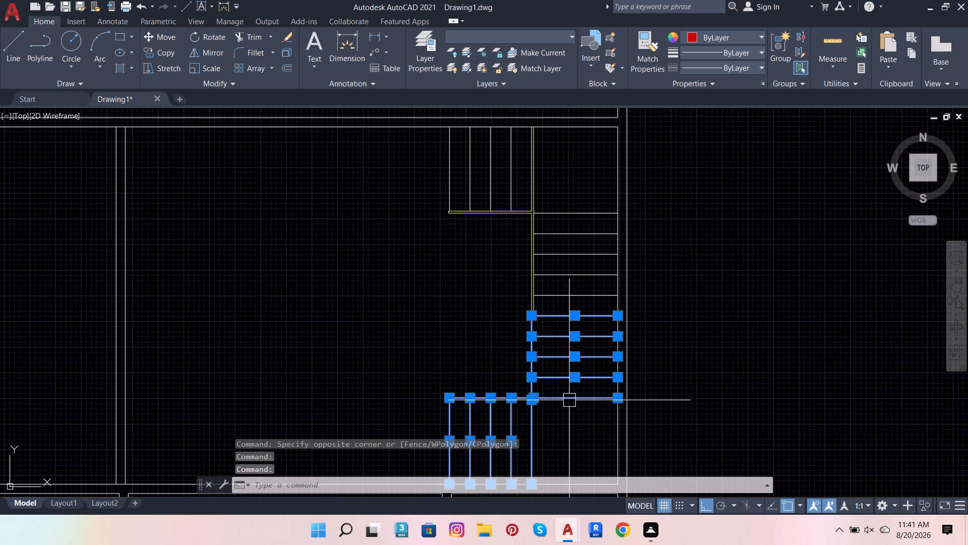
left_click(730, 70)
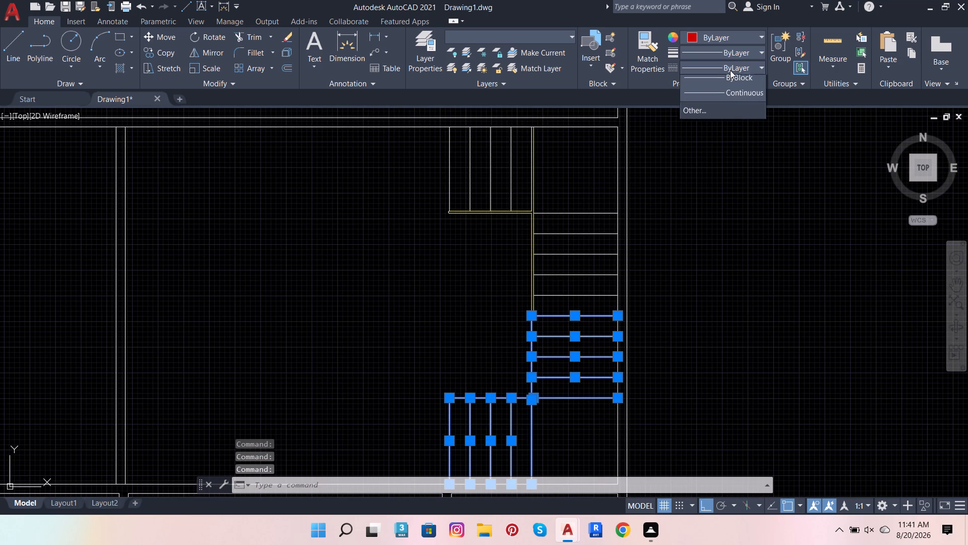
left_click(716, 129)
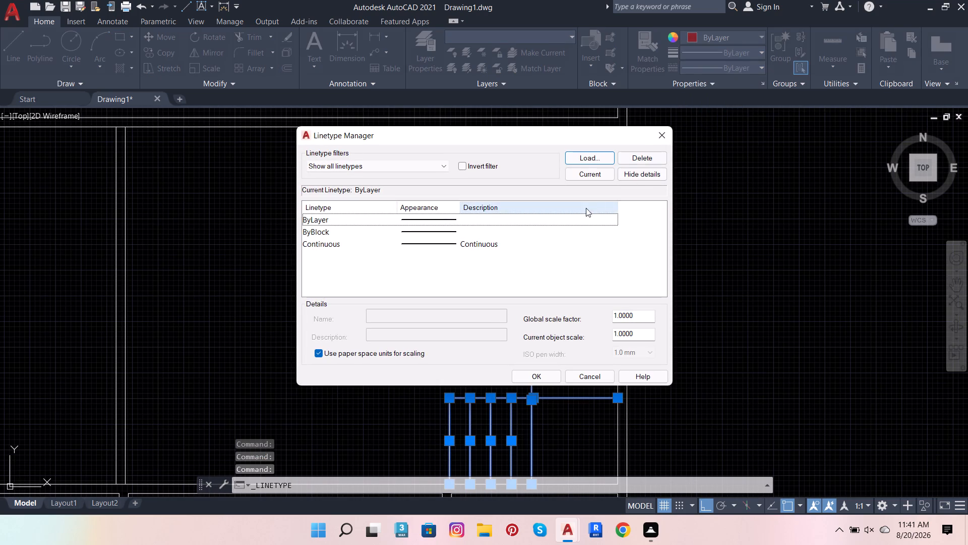
left_click(596, 159)
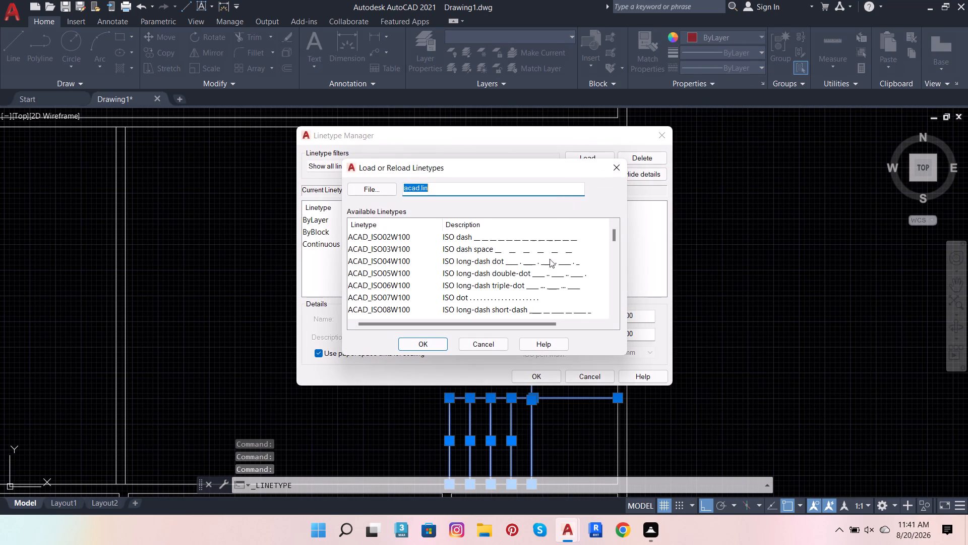
left_click(539, 253)
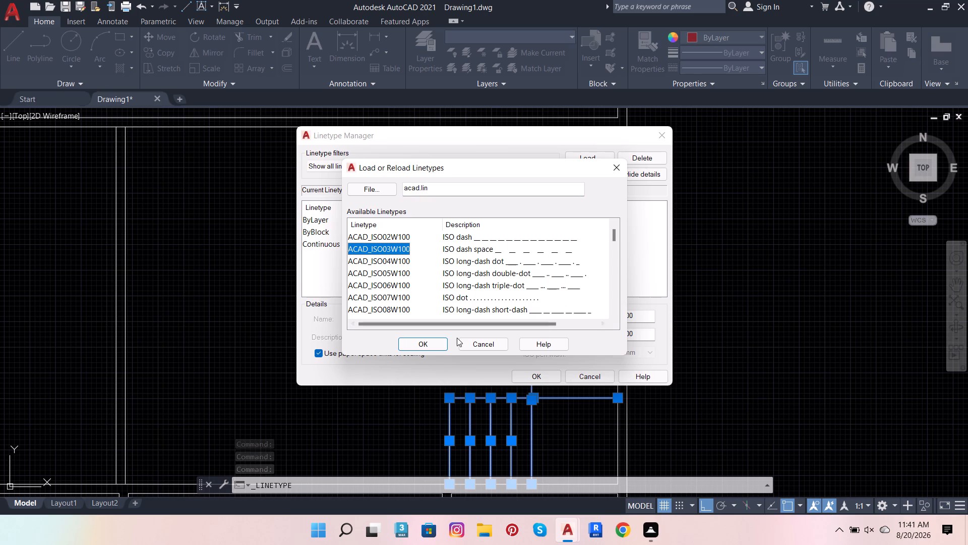
left_click(423, 347)
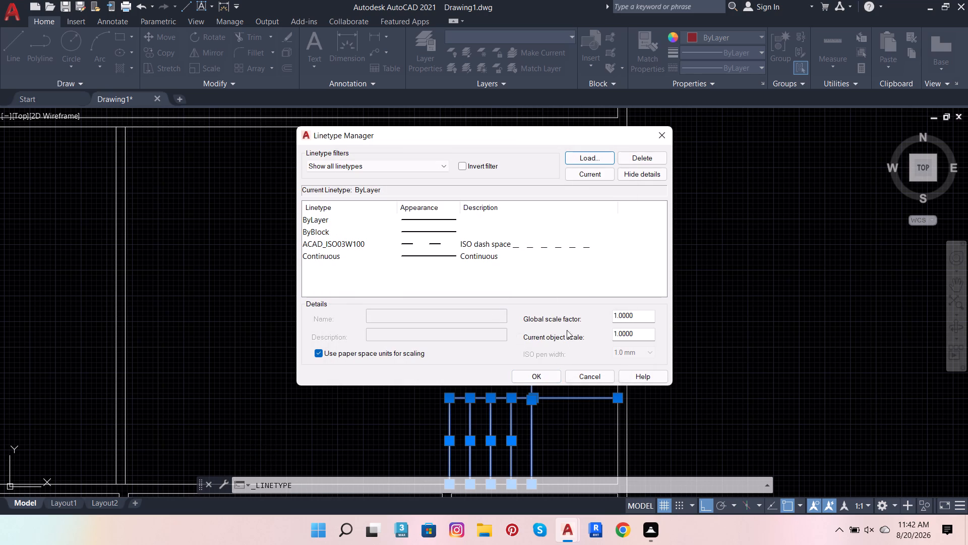
left_click(538, 377)
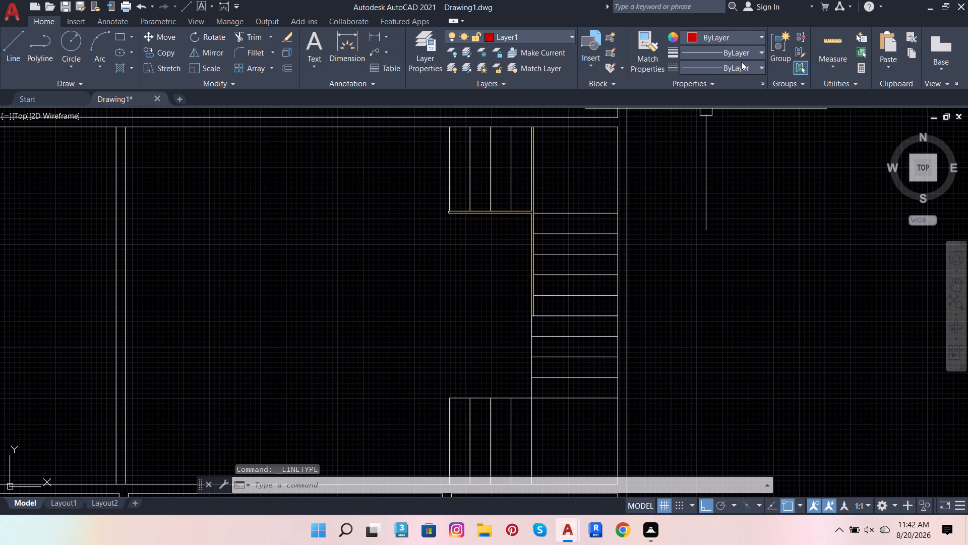
Make ACAD_ISO03W100 the current linetype for new objects.
left_click(742, 68)
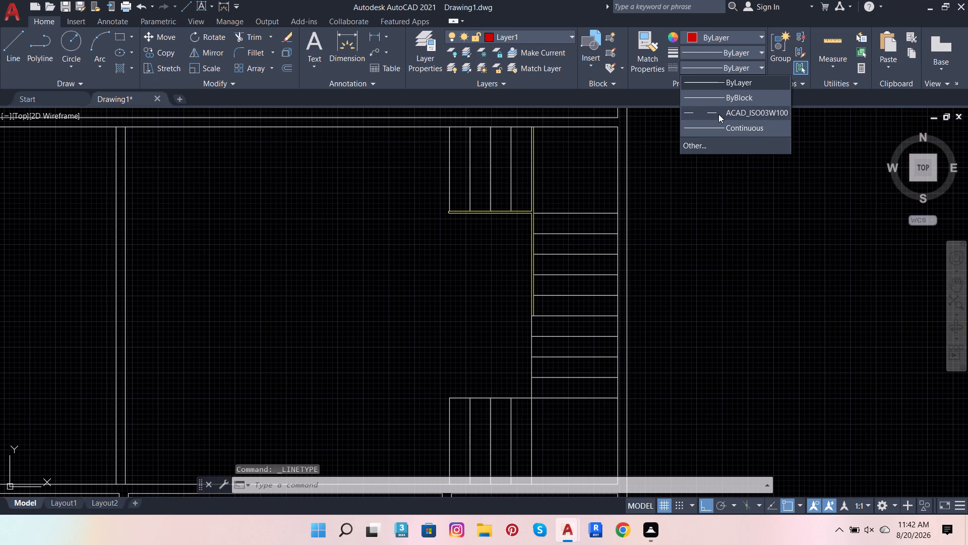
left_click(718, 114)
Apply the ACAD_ISO03W100 linetype to all stair lines below the yellow double edge, including the lower flight and the vertical edge line.
scroll(630, 275, "down", 2)
scroll(587, 305, "up", 1)
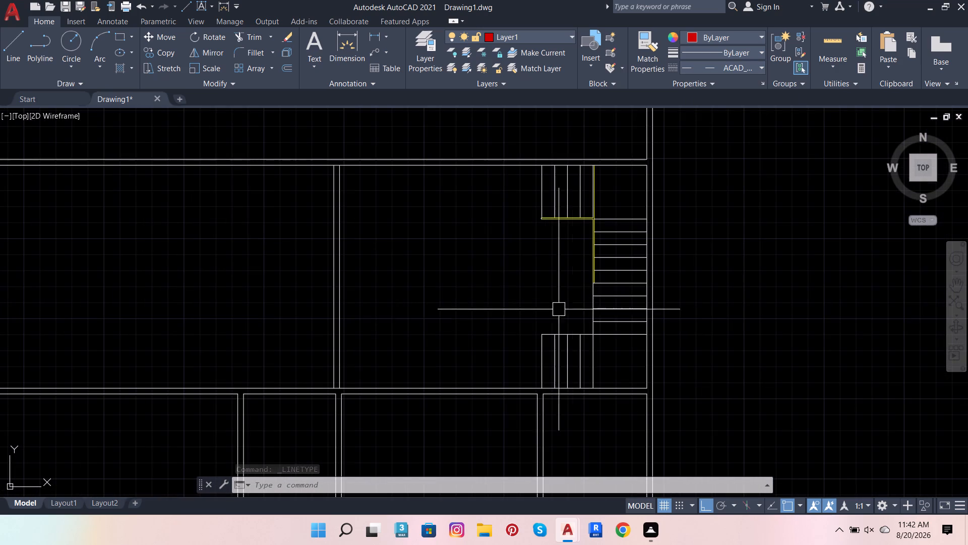
left_click(507, 280)
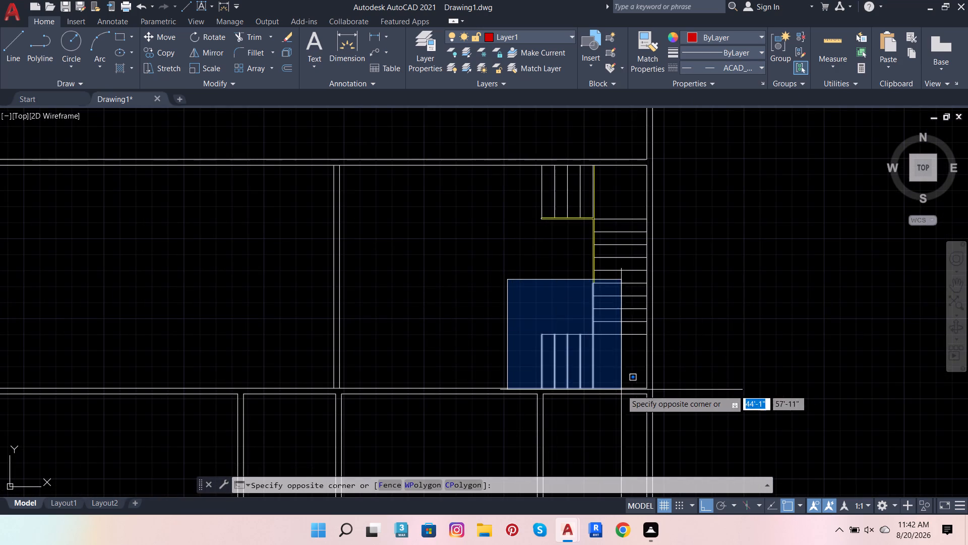
scroll(636, 390, "up", 2)
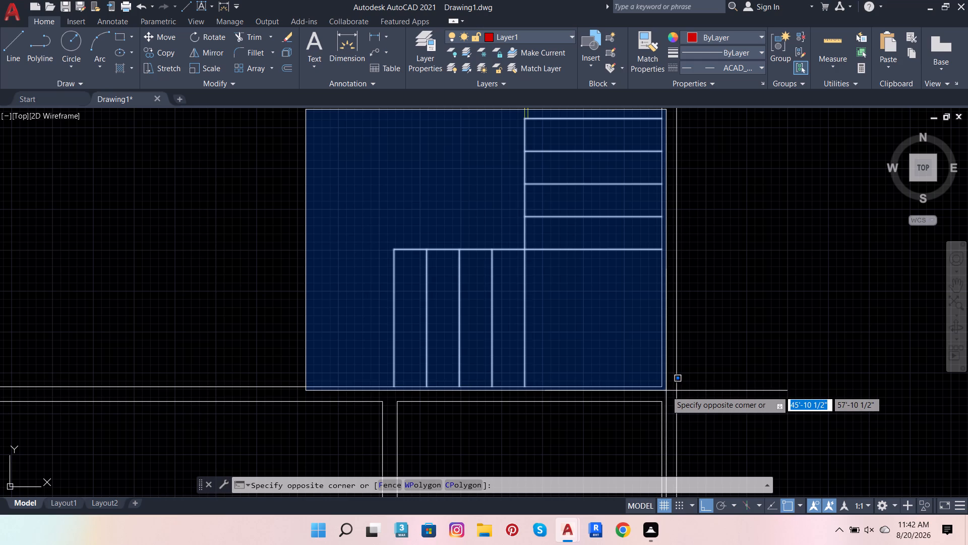
left_click(664, 393)
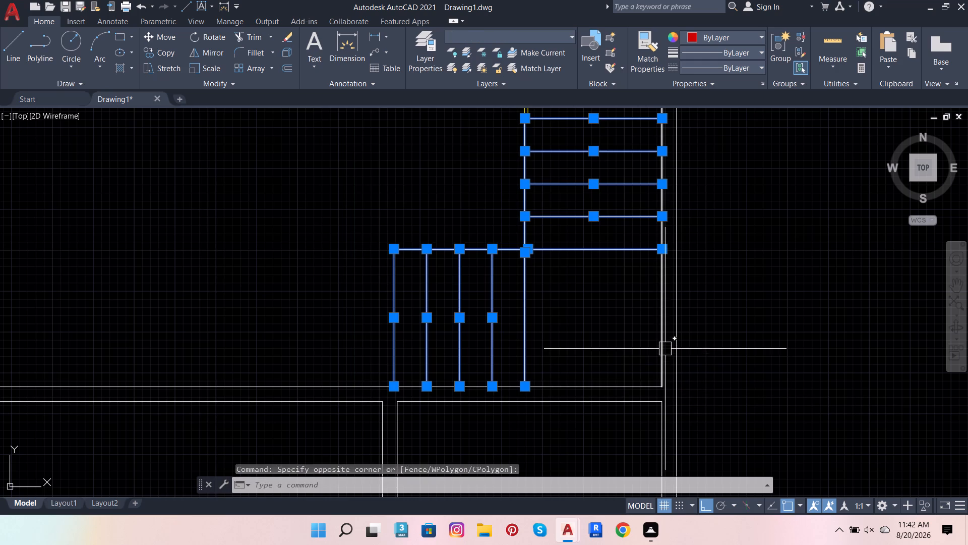
scroll(620, 383, "down", 3)
scroll(635, 331, "up", 2)
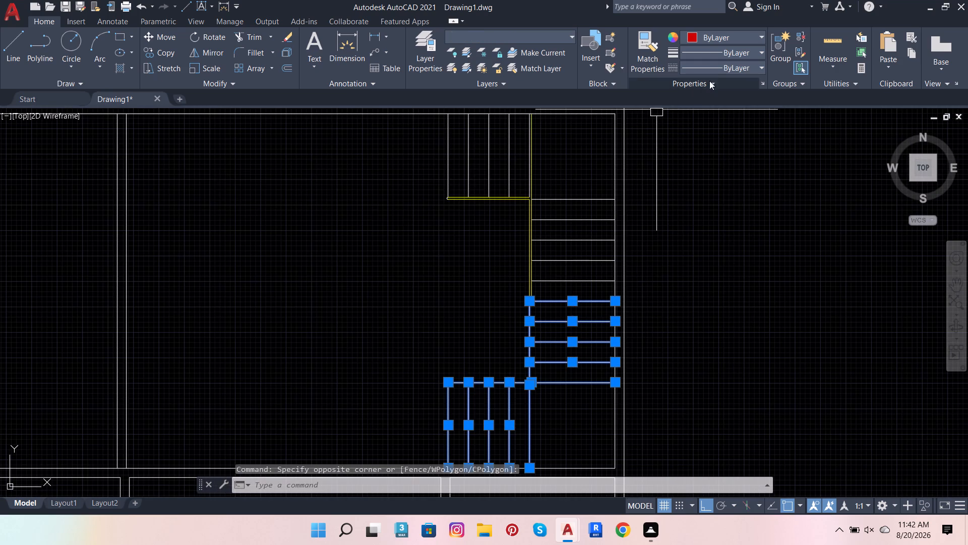
left_click(755, 71)
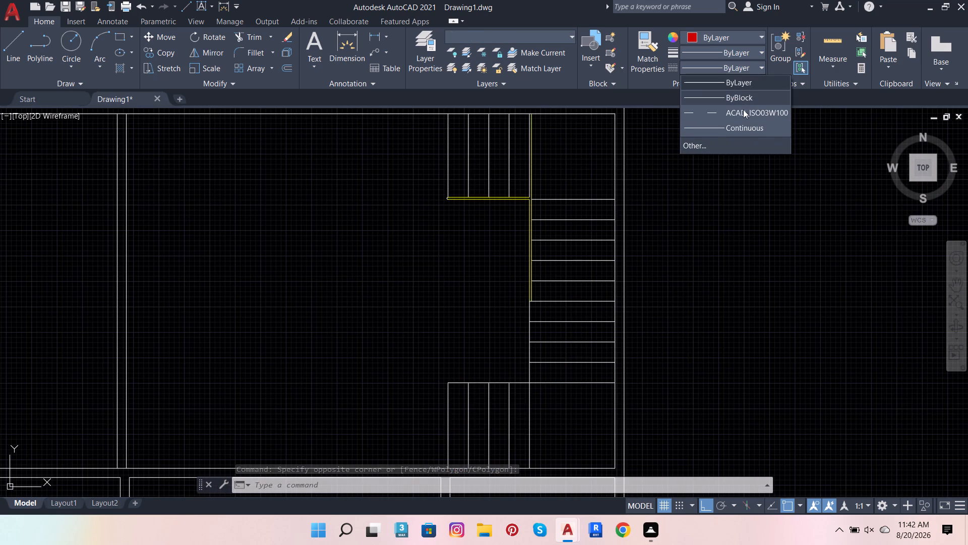
left_click(742, 113)
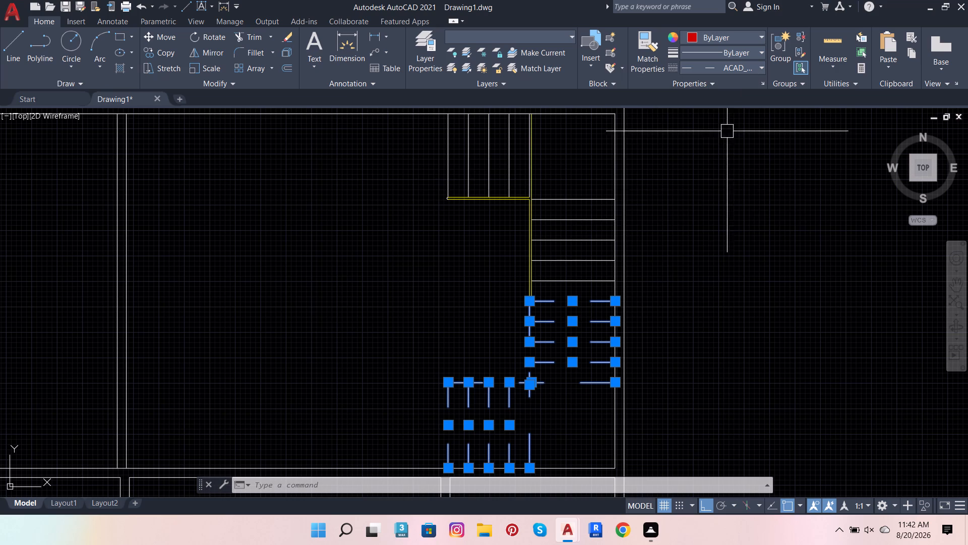
key("Escape")
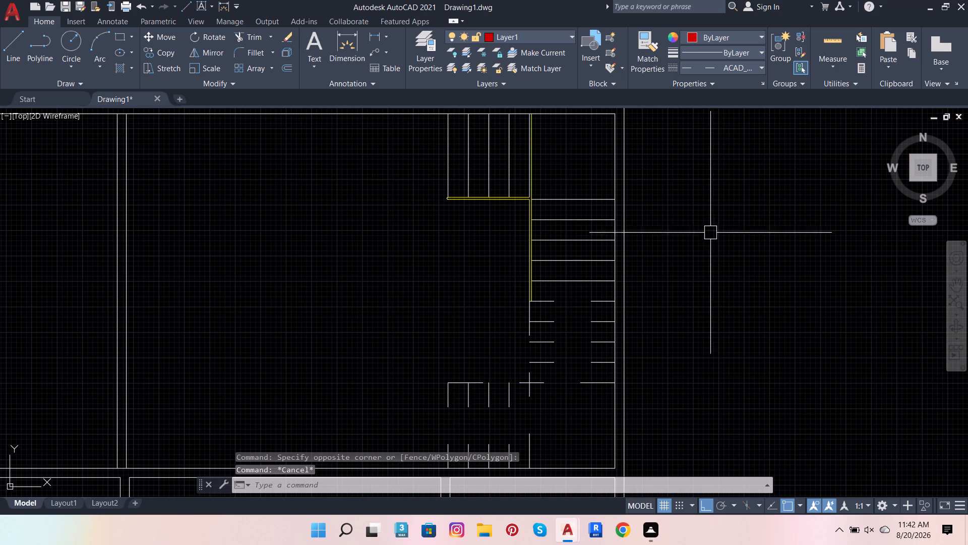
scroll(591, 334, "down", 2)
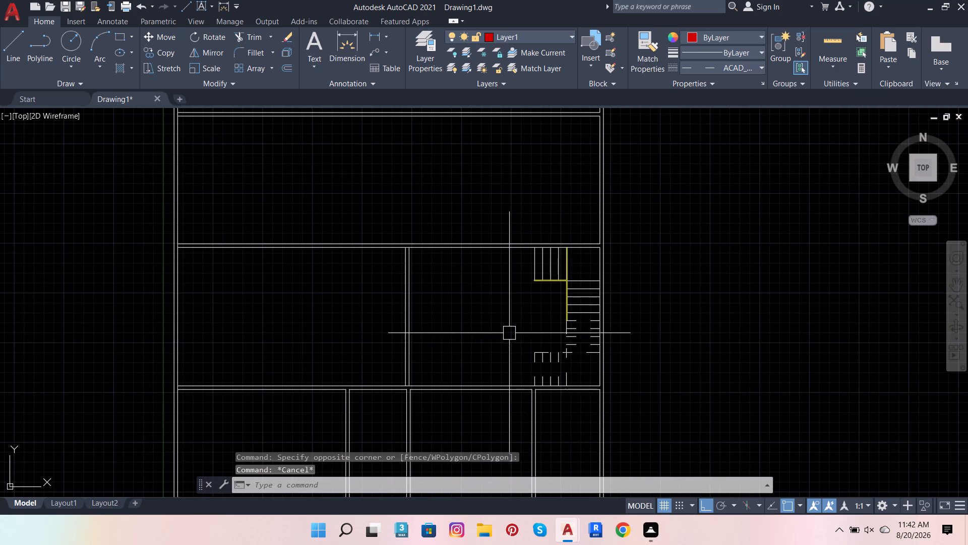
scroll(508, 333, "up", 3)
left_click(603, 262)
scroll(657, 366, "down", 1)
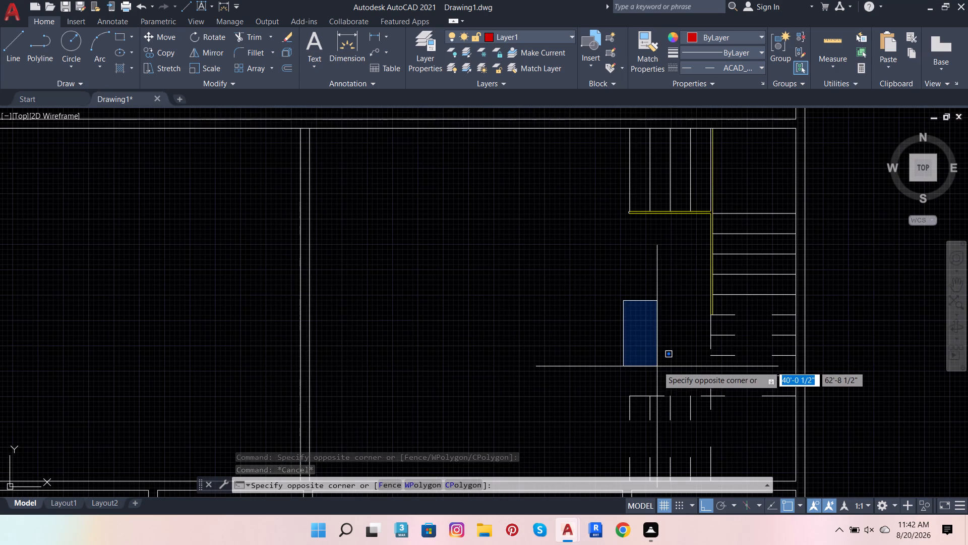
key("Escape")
Load the ACAD_ISO02W100 ISO dash linetype into the drawing.
left_click(741, 68)
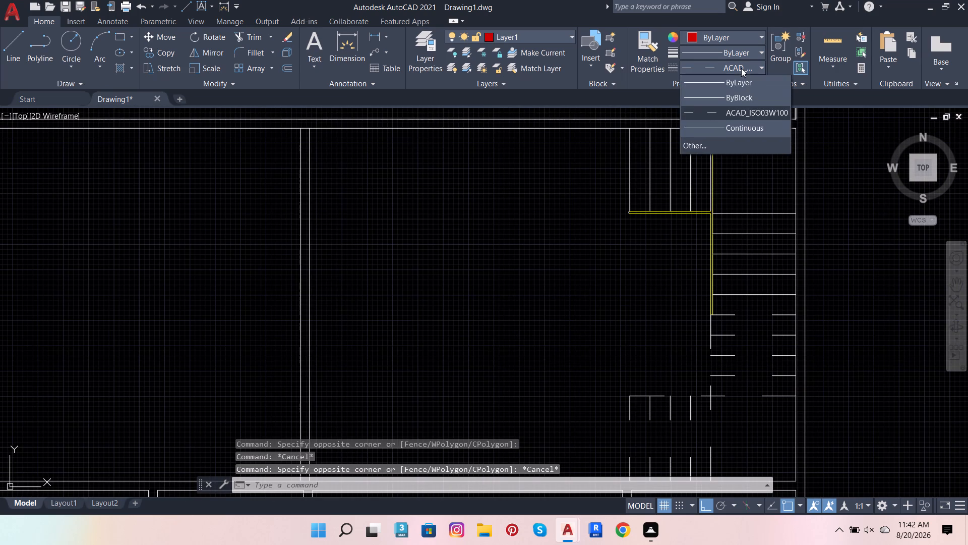
left_click(716, 140)
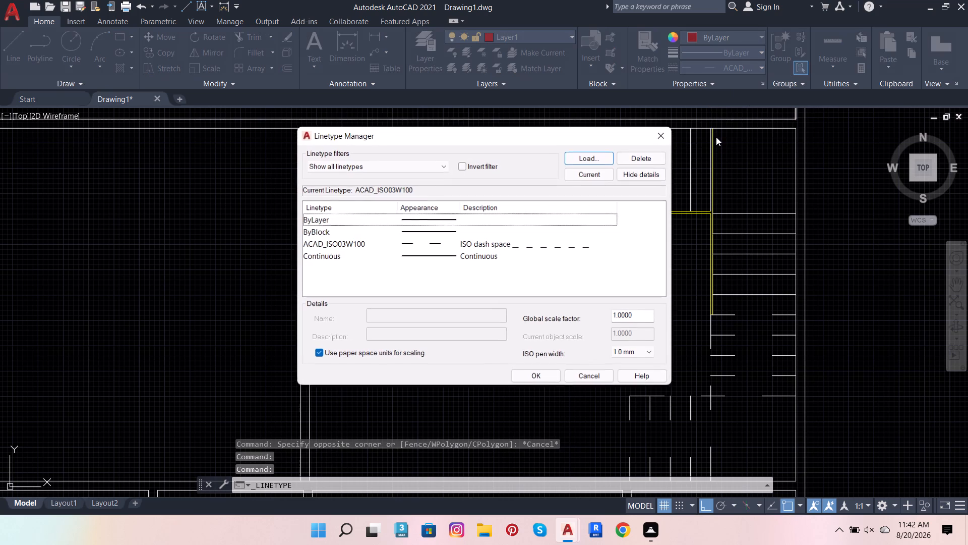
left_click(568, 244)
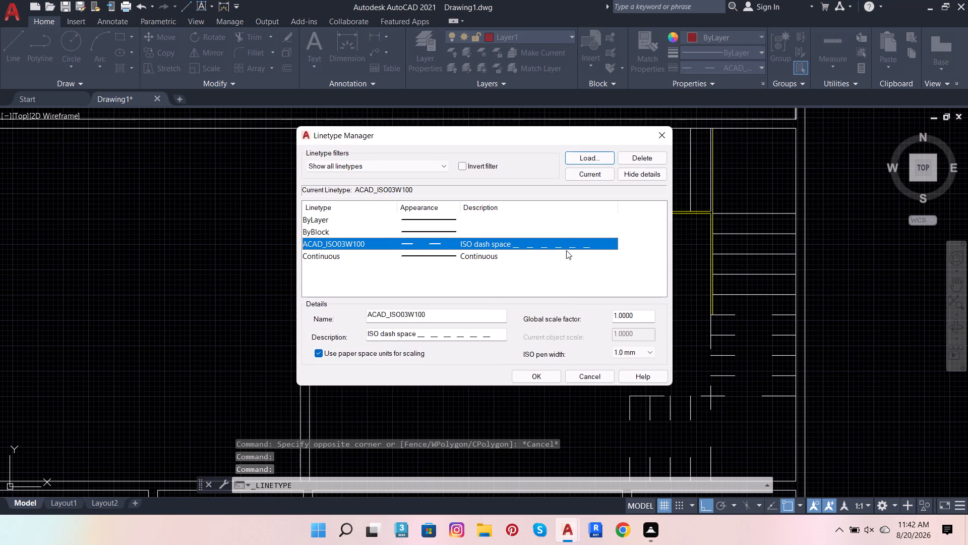
double_click(562, 243)
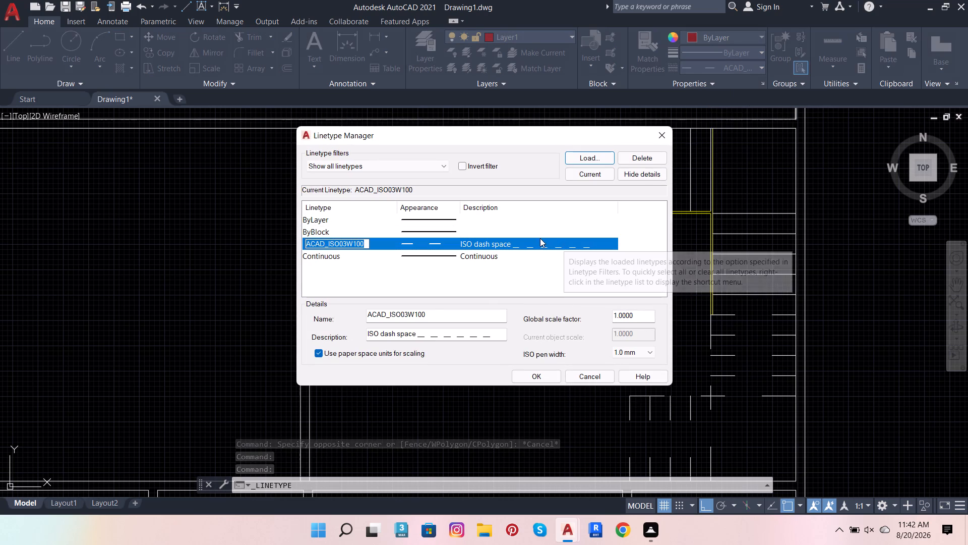
left_click(586, 157)
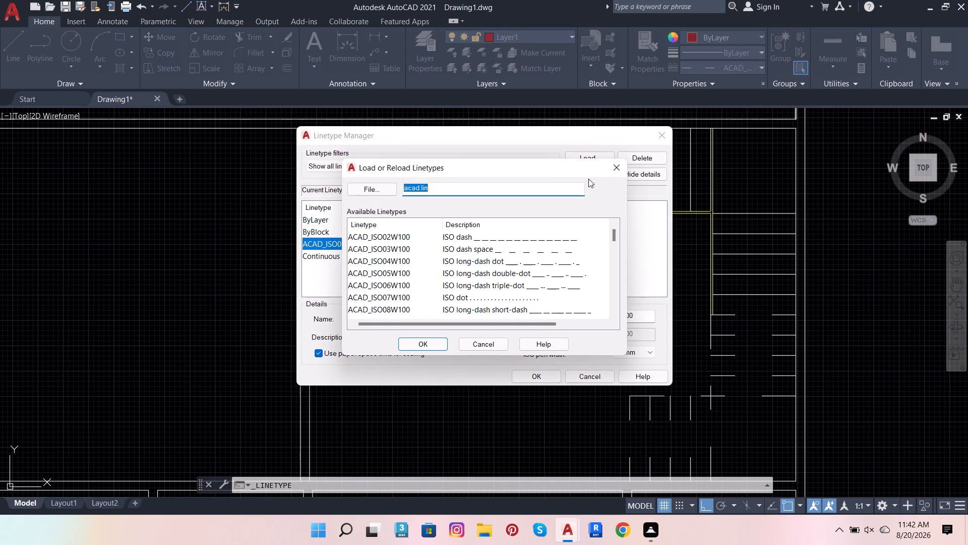
left_click(562, 237)
left_click(414, 348)
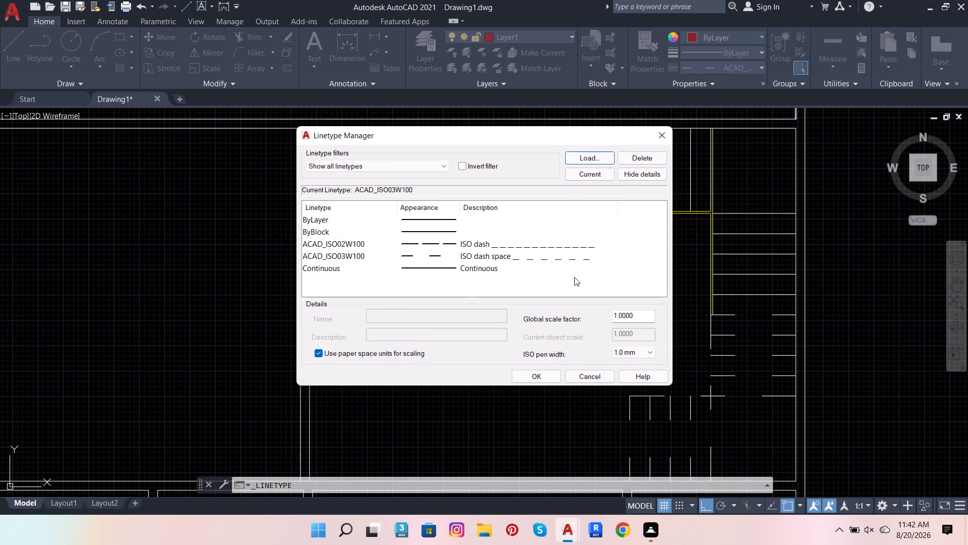
left_click(533, 381)
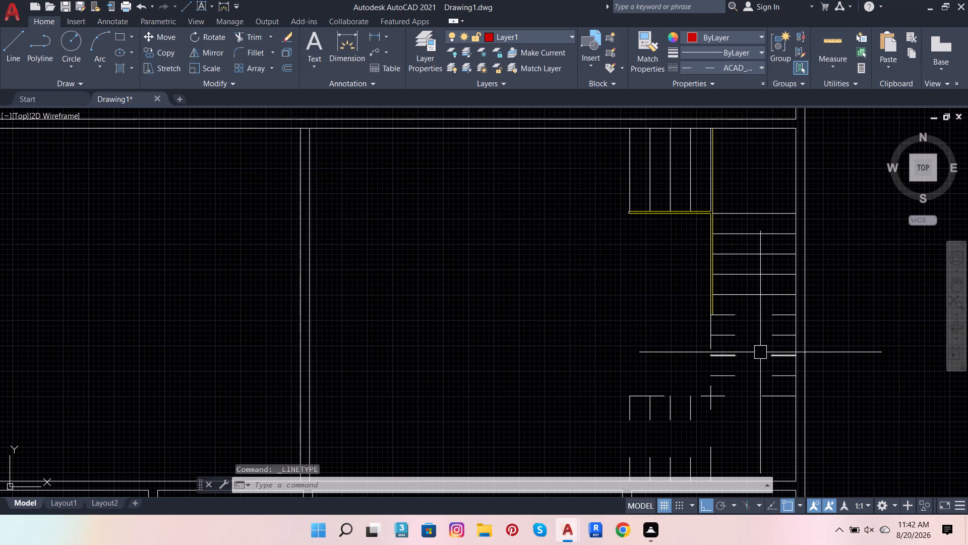
Apply the ACAD_ISO02W100 linetype to the uppermost dashed tread, at the lower end of the yellow double edge.
left_click(778, 319)
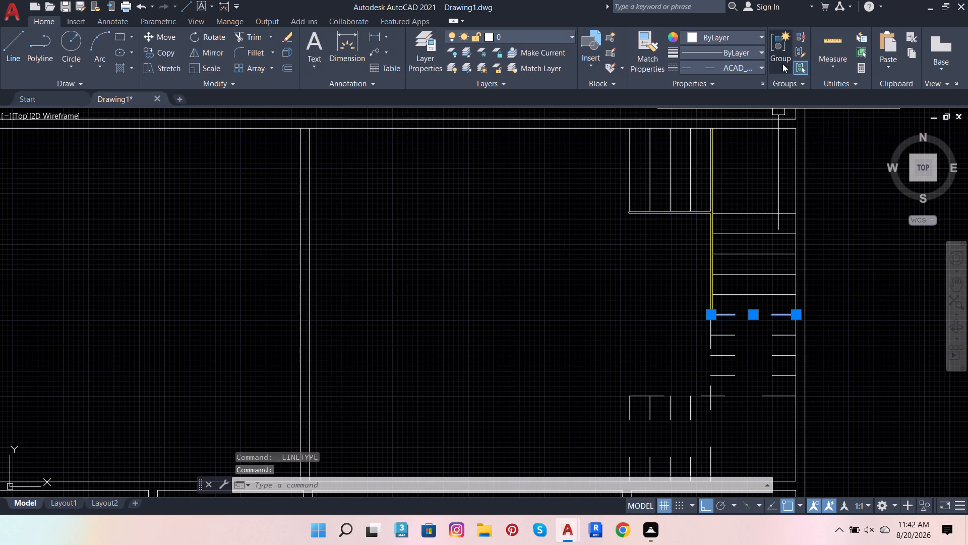
left_click(750, 65)
left_click(742, 111)
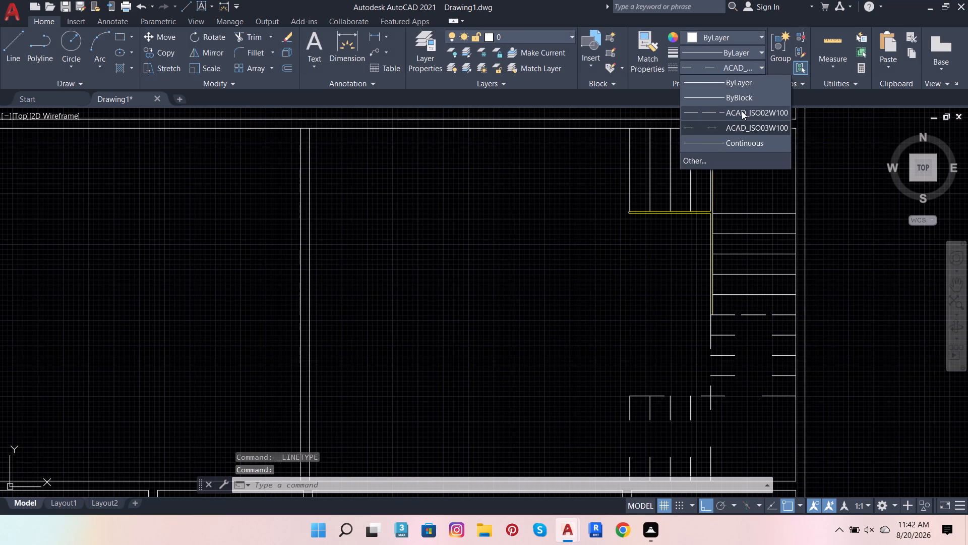
Load the DASHED2 (.5x) linetype from acad.lin into the drawing.
scroll(770, 319, "up", 2)
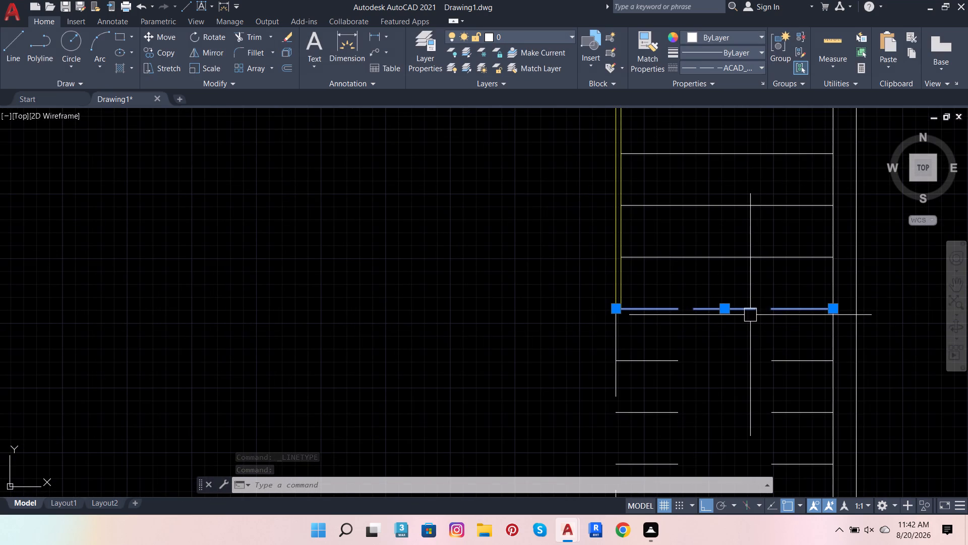
left_click(720, 67)
left_click(695, 162)
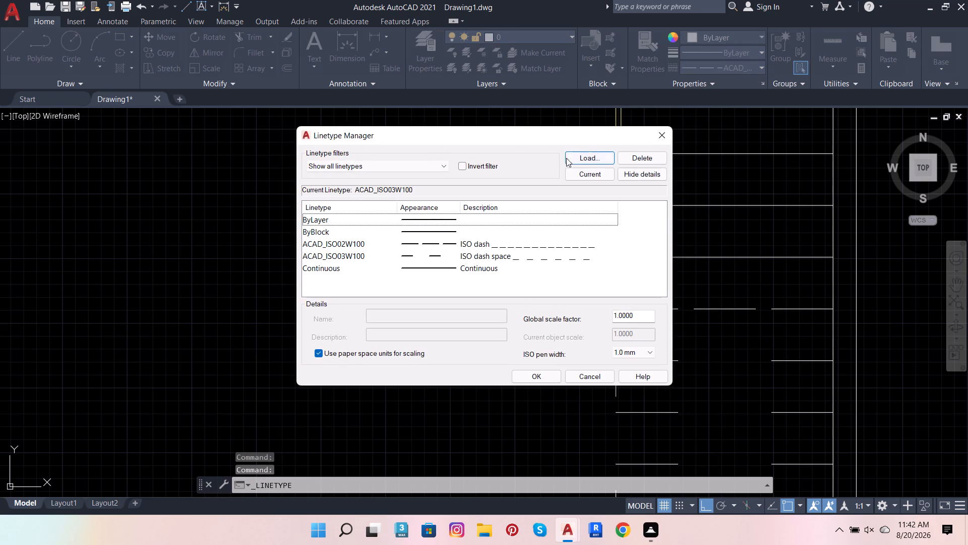
left_click(573, 157)
scroll(516, 247, "down", 1)
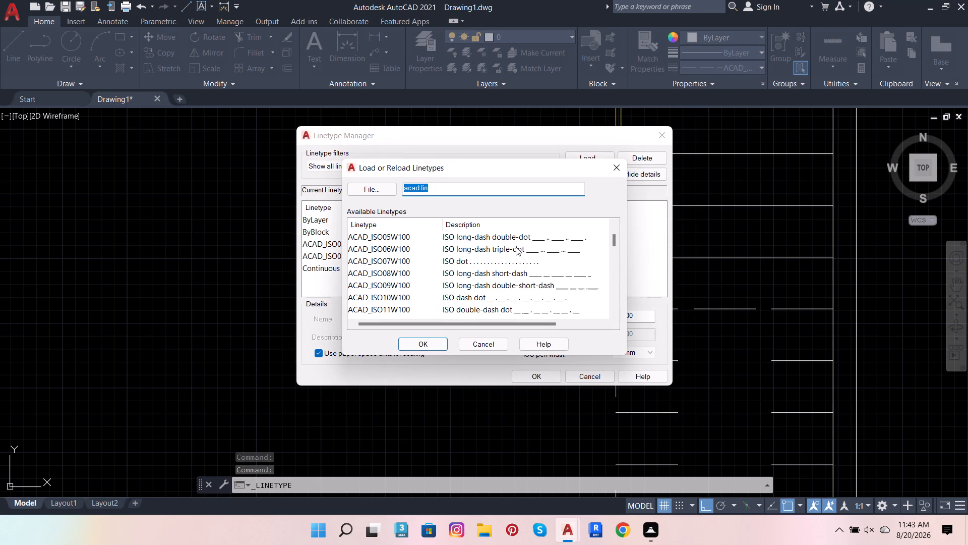
scroll(421, 277, "down", 2)
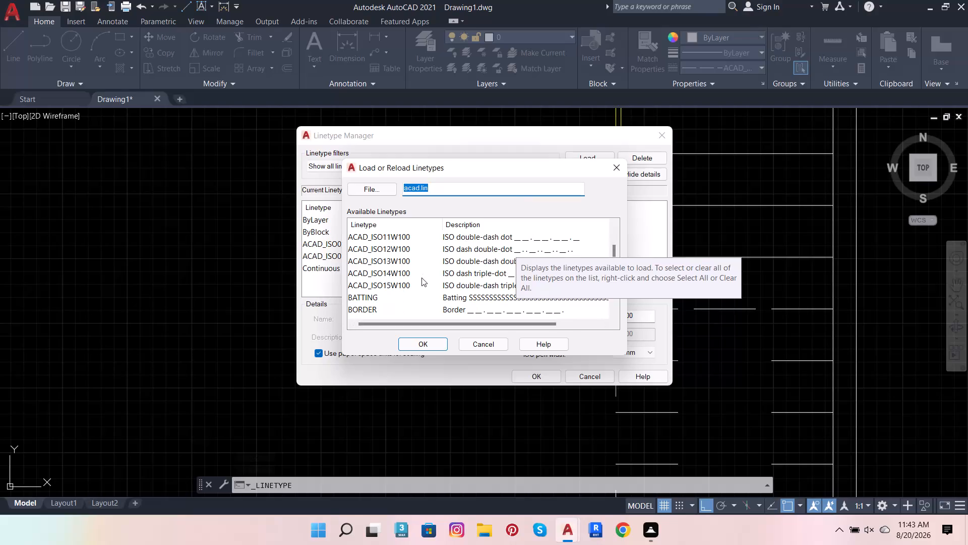
scroll(461, 267, "down", 2)
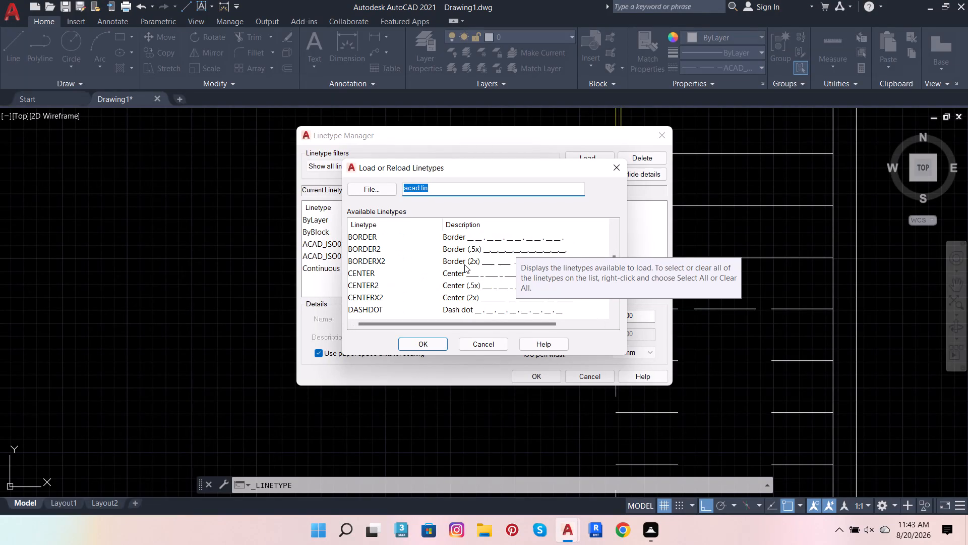
scroll(464, 264, "down", 3)
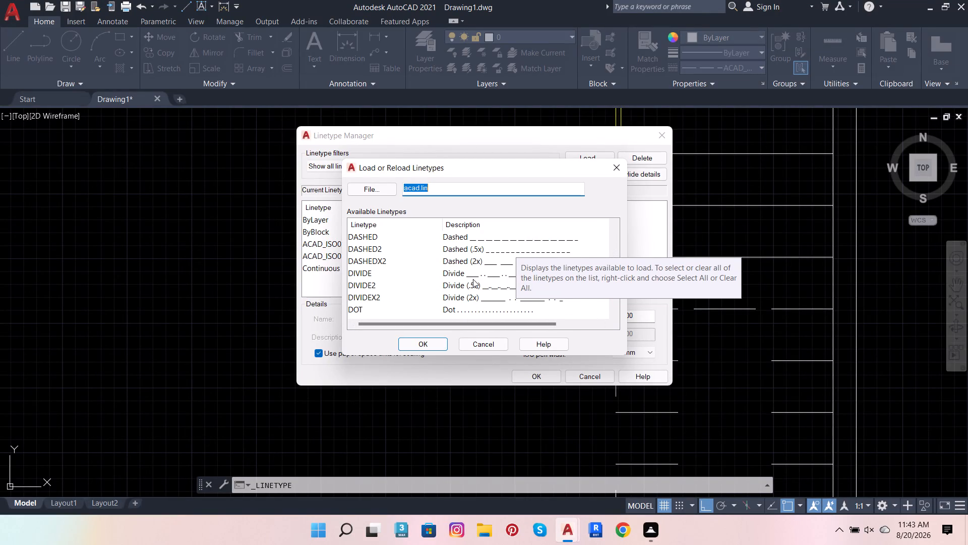
left_click(493, 251)
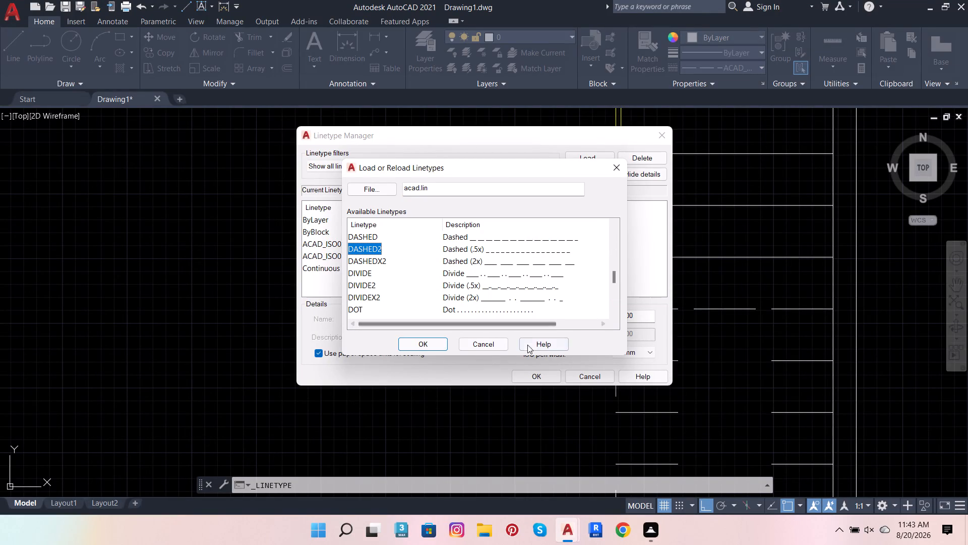
left_click(422, 345)
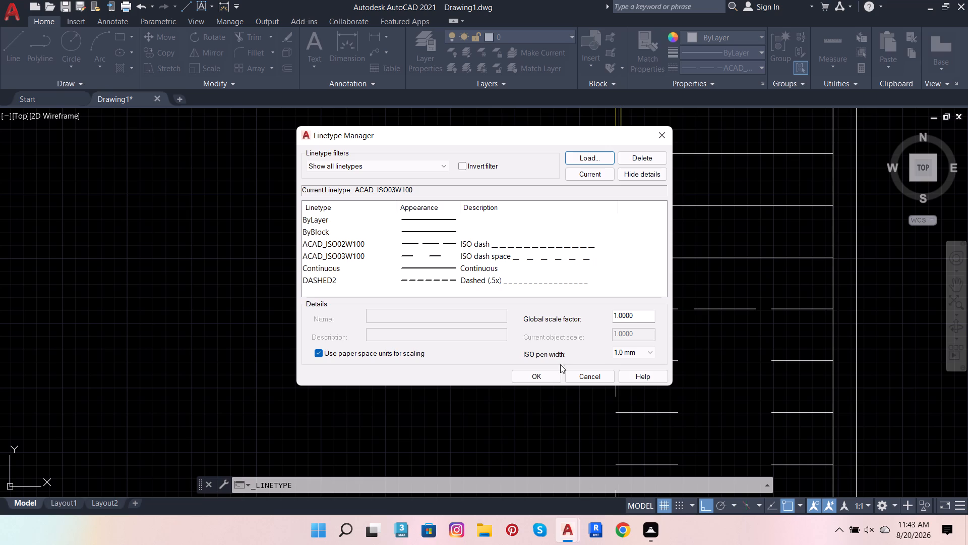
left_click(544, 375)
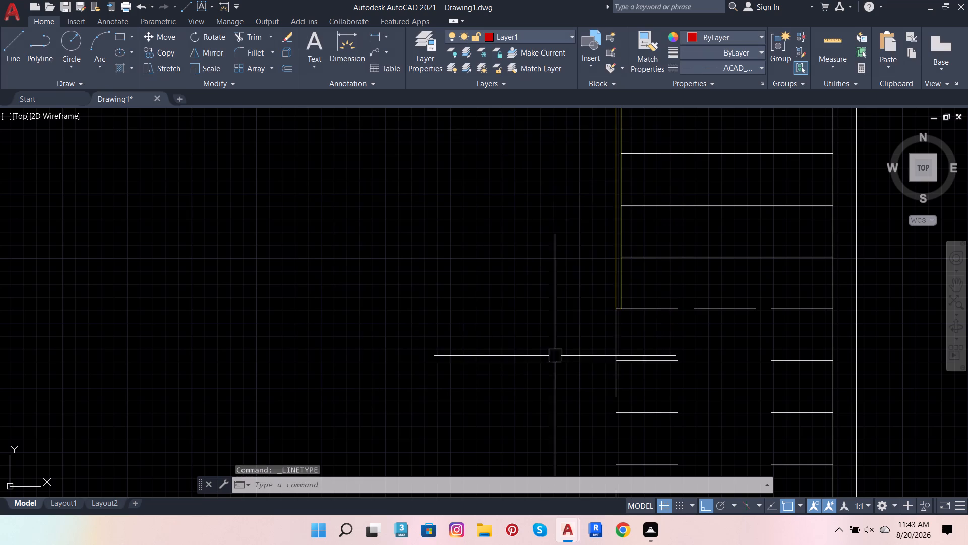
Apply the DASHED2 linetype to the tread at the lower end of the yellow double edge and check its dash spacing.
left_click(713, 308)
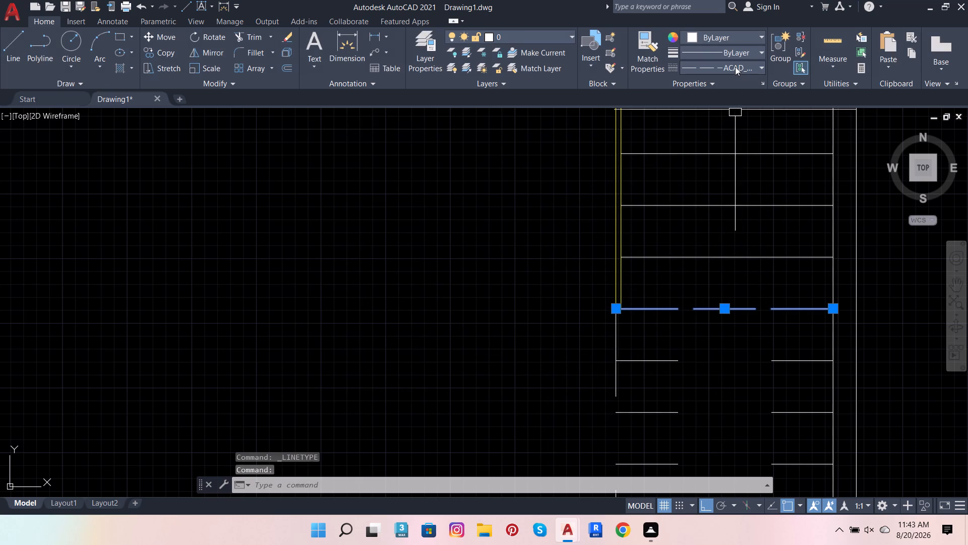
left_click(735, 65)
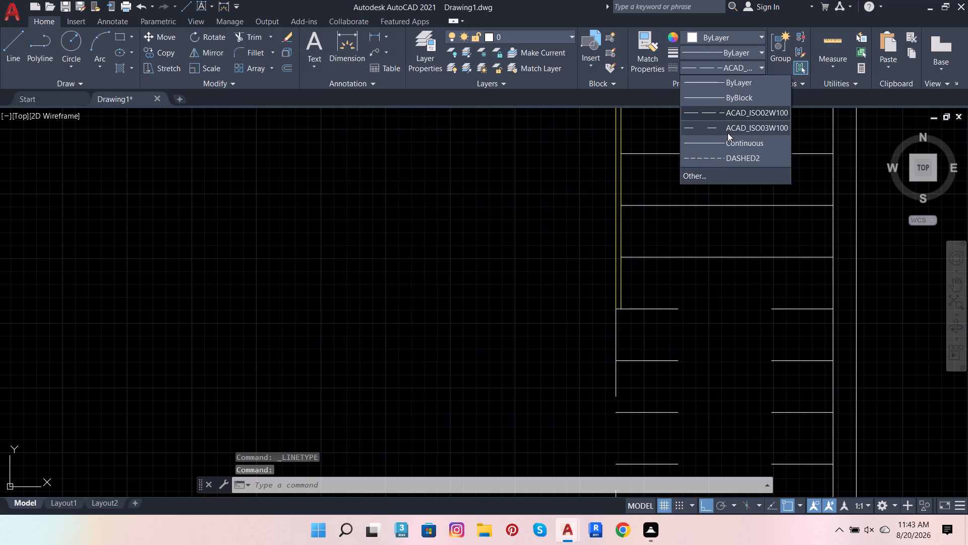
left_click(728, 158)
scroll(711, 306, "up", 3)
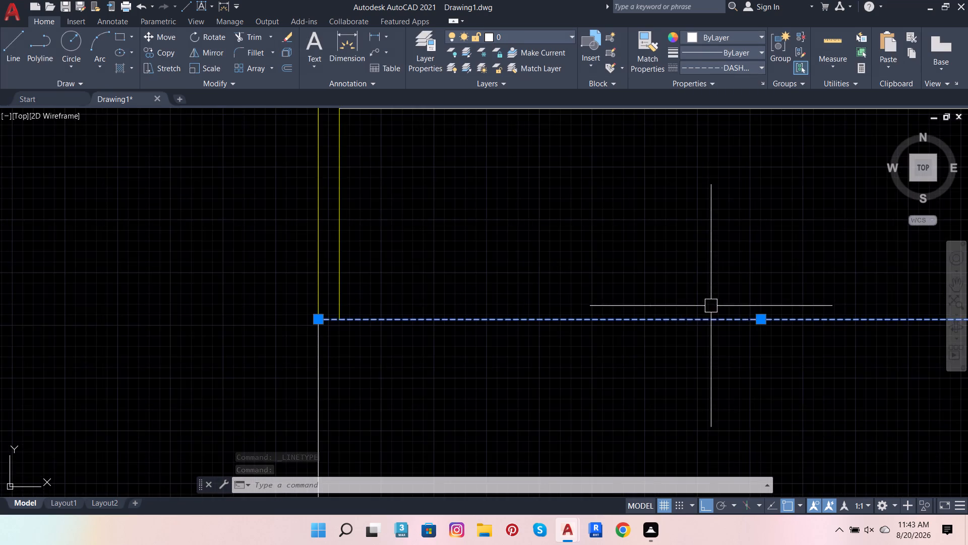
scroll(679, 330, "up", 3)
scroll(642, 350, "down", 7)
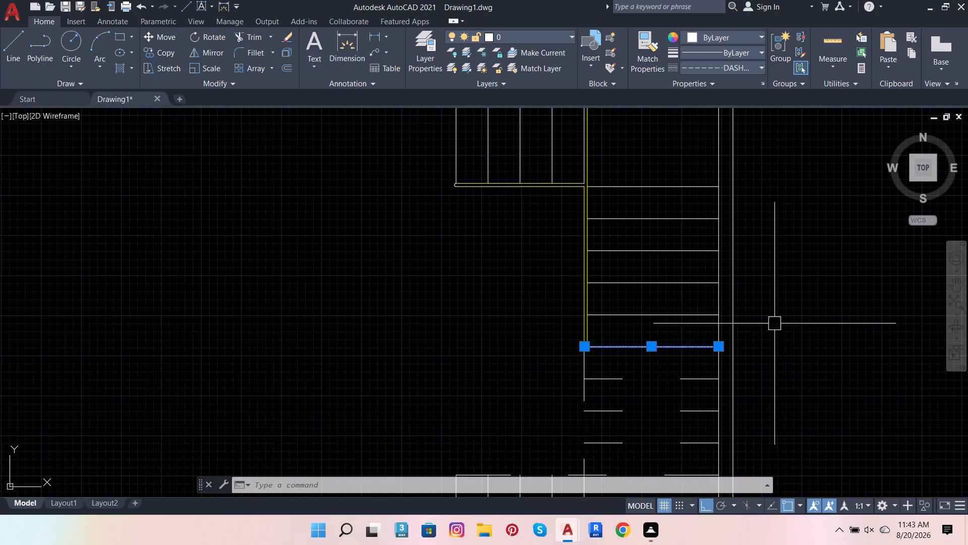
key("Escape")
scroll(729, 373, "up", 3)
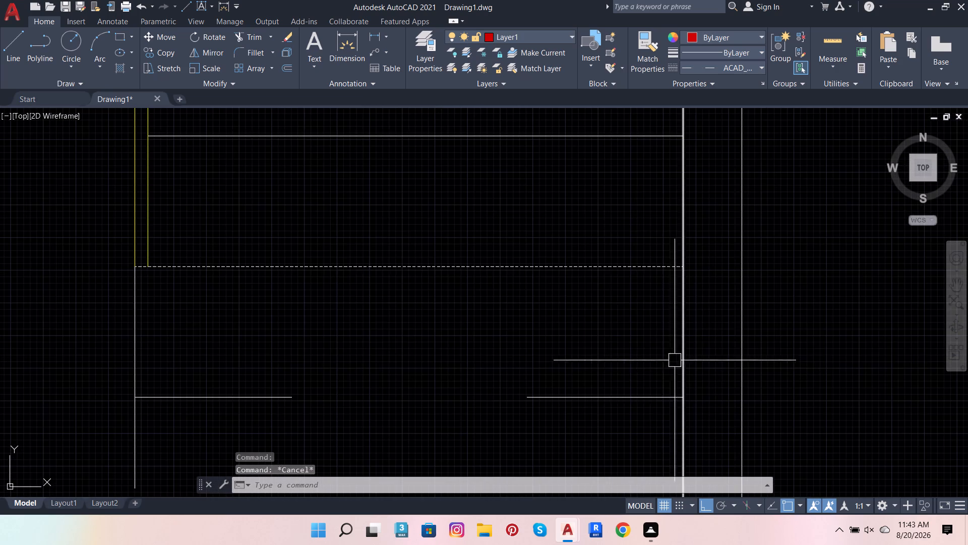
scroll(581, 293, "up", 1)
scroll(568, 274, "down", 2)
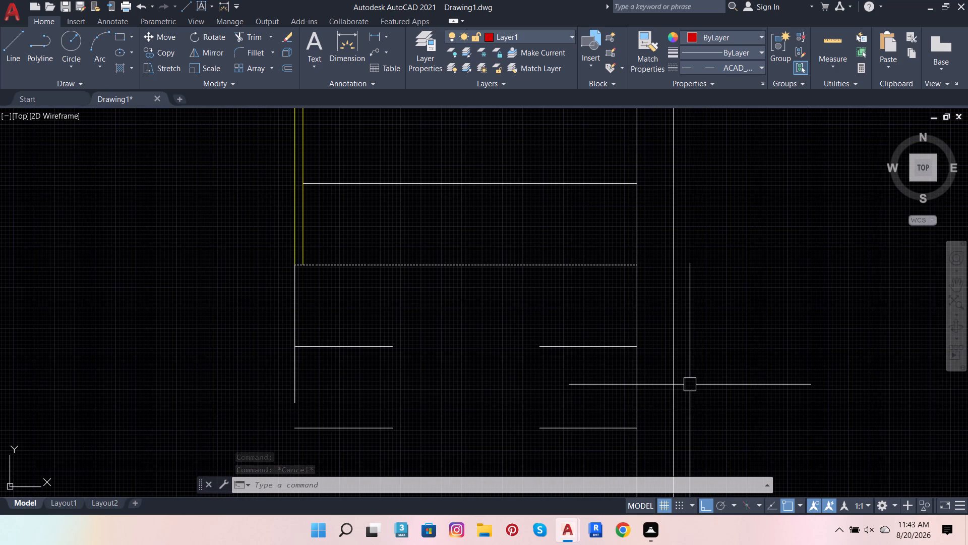
Load the DASHED linetype from acad.lin into the drawing.
left_click(744, 64)
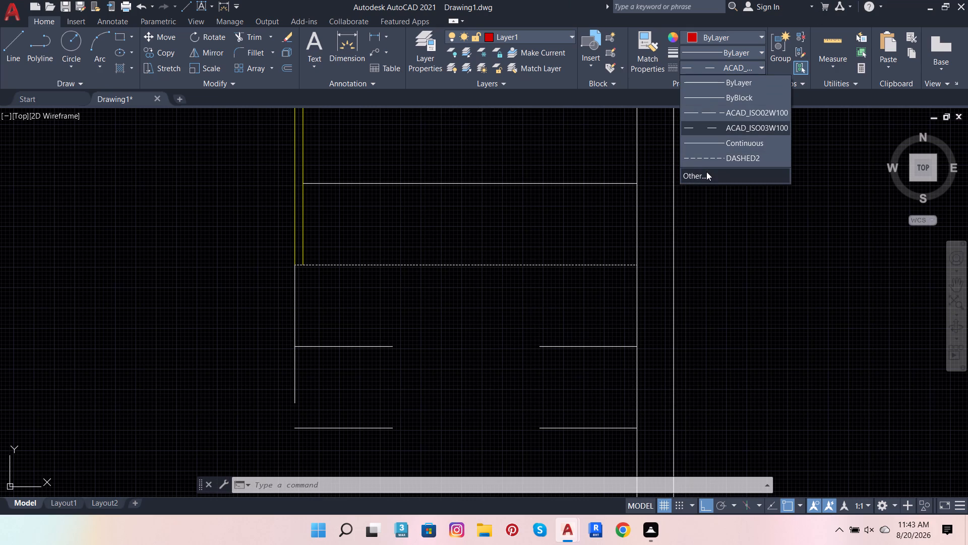
left_click(706, 174)
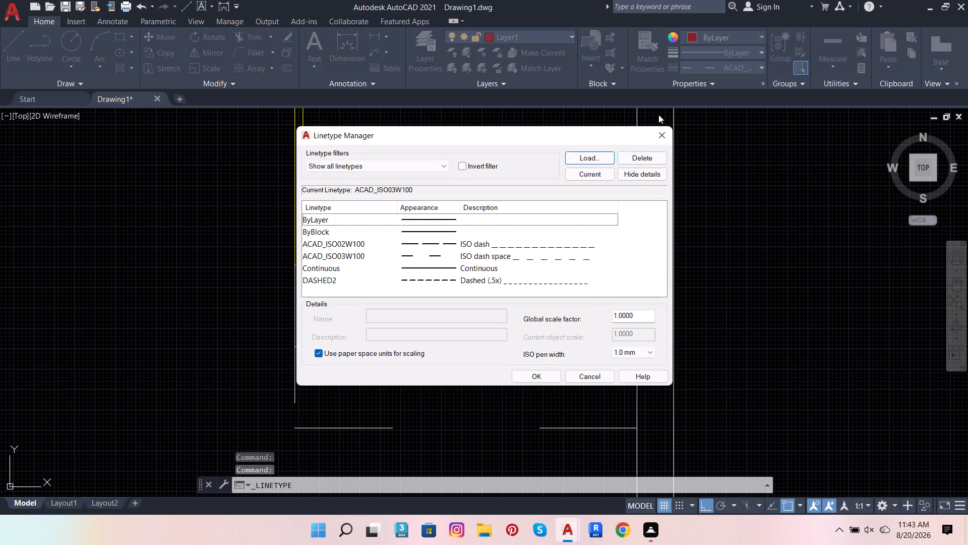
left_click(640, 161)
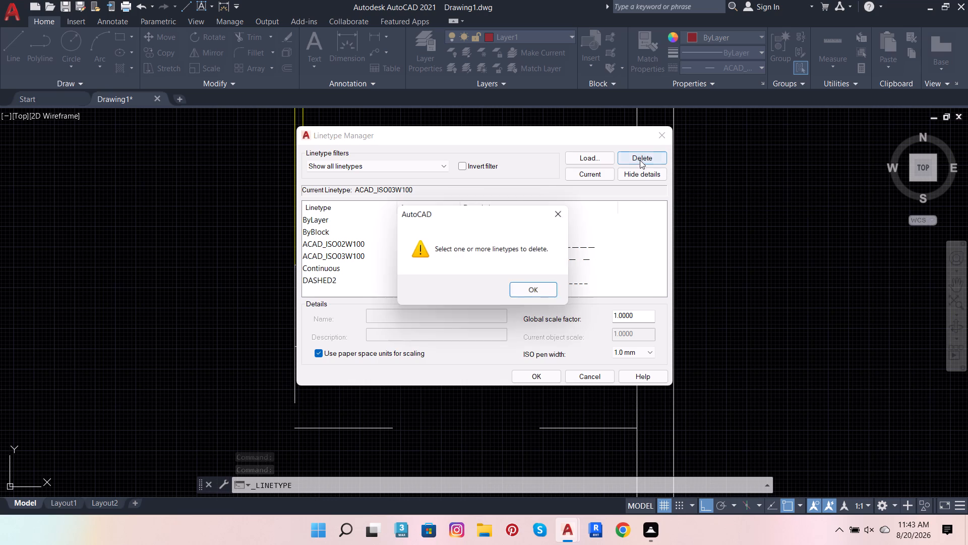
left_click(560, 209)
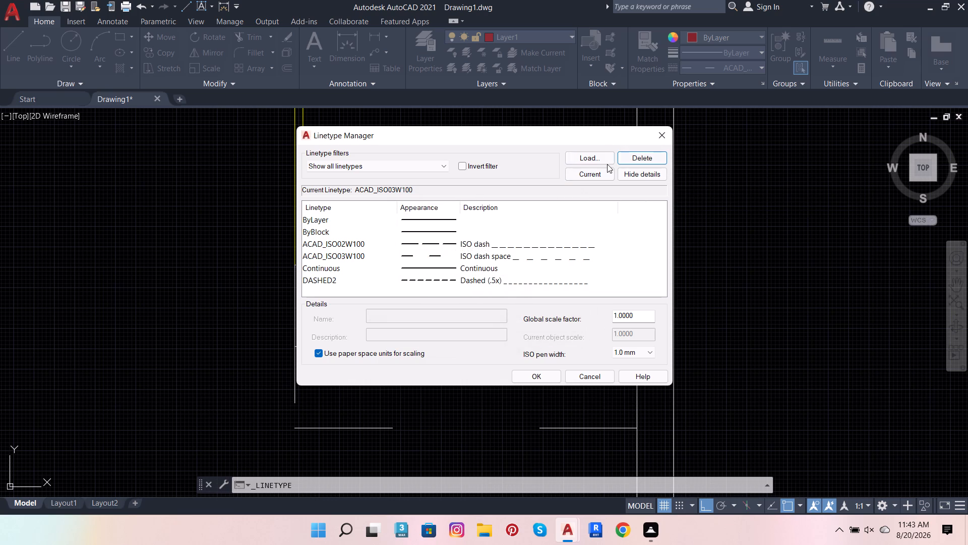
left_click(591, 156)
scroll(528, 255, "down", 2)
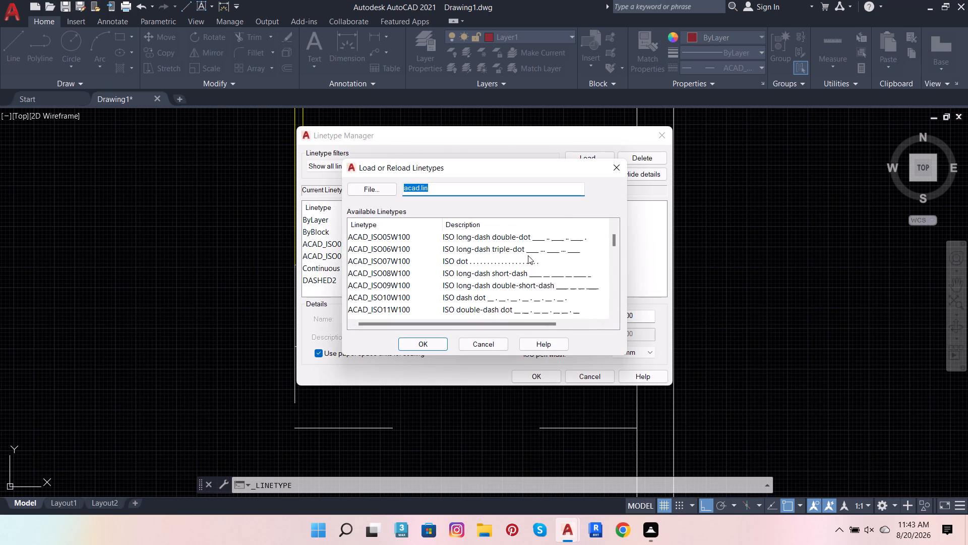
scroll(528, 255, "down", 2)
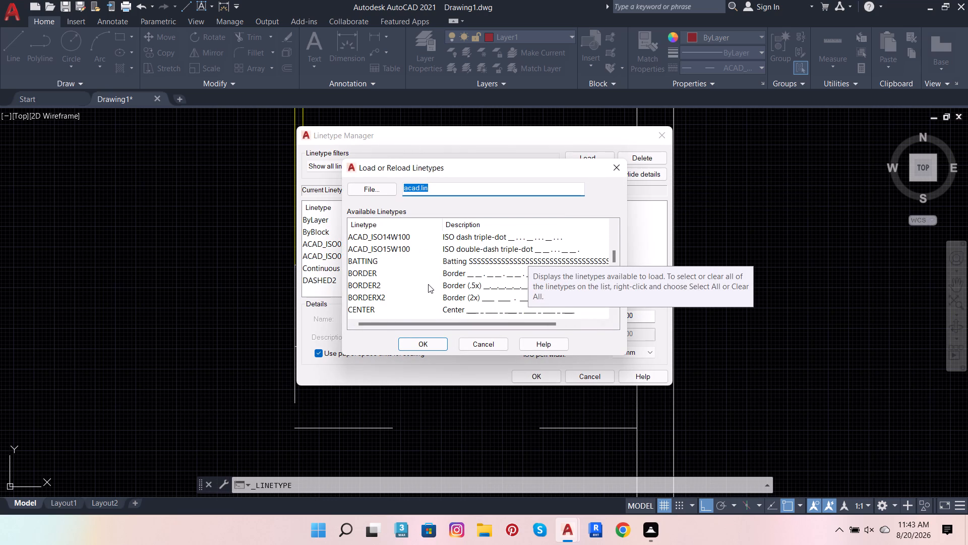
scroll(428, 284, "down", 1)
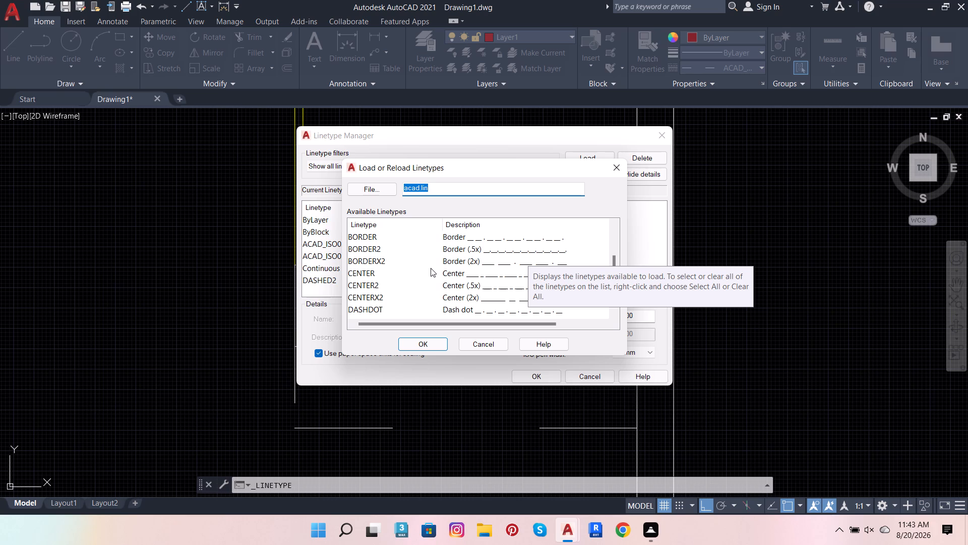
scroll(440, 256, "down", 2)
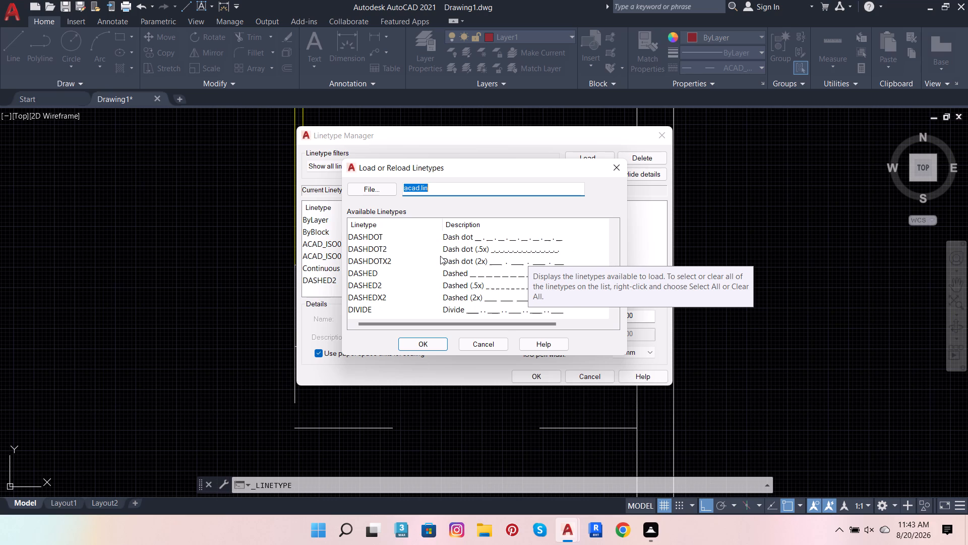
left_click(456, 273)
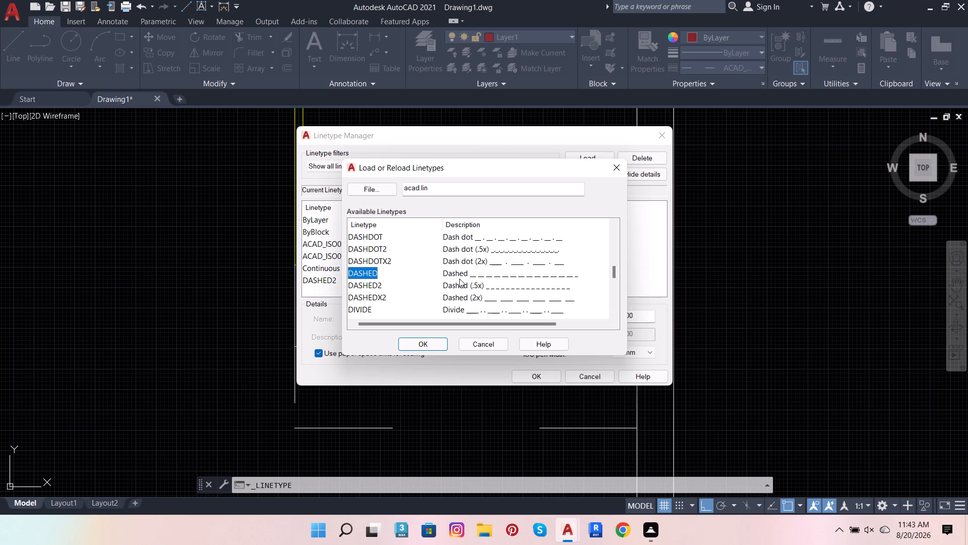
left_click(441, 343)
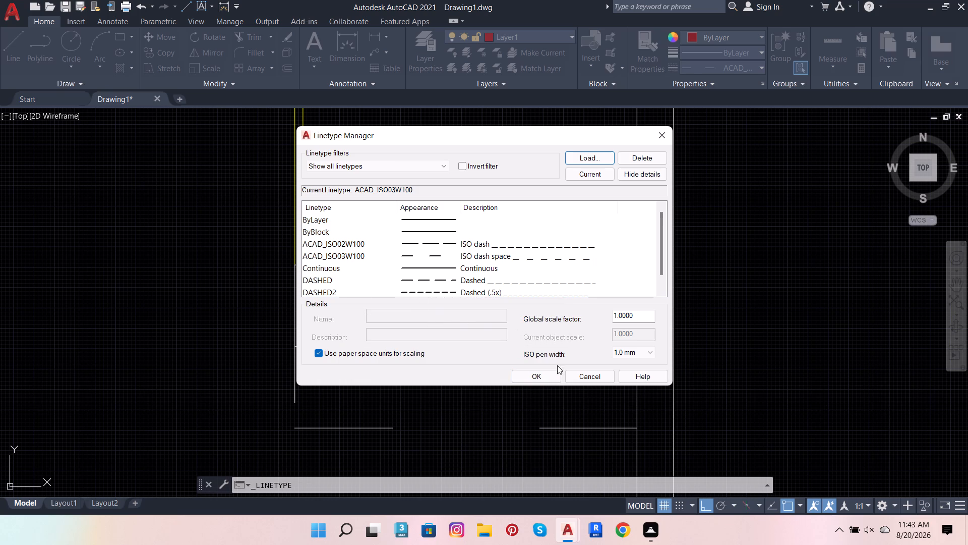
left_click(542, 379)
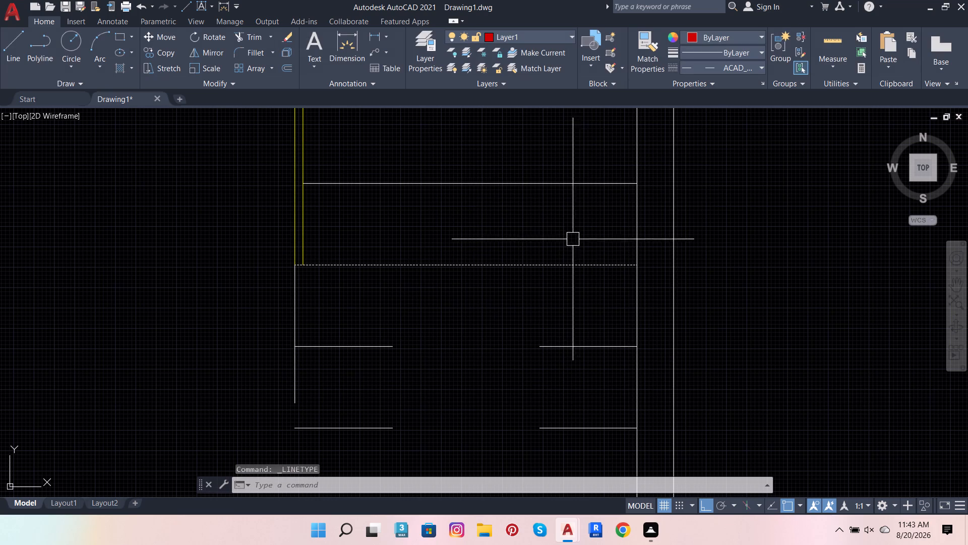
Apply the DASHED linetype to the tread at the lower end of the yellow double edge.
left_click(564, 263)
left_click(744, 71)
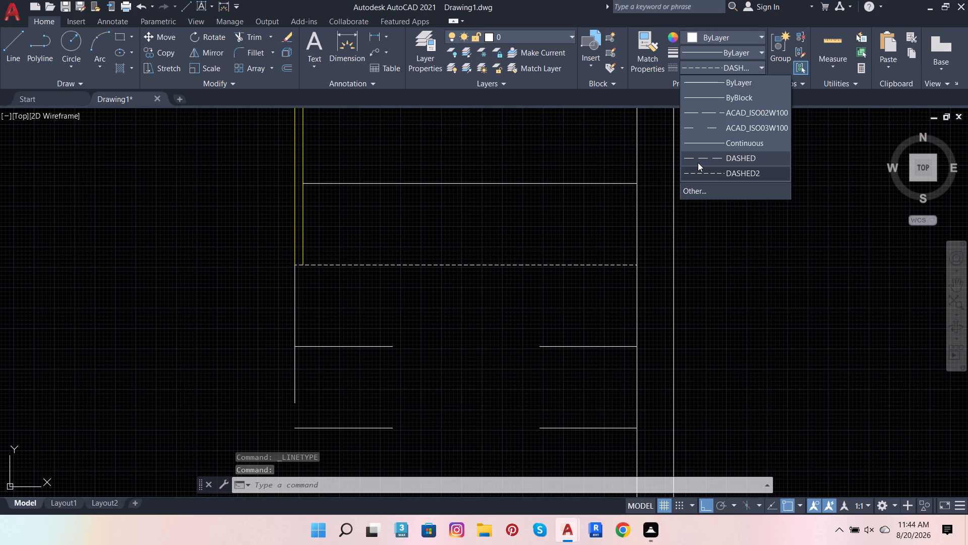
left_click(698, 162)
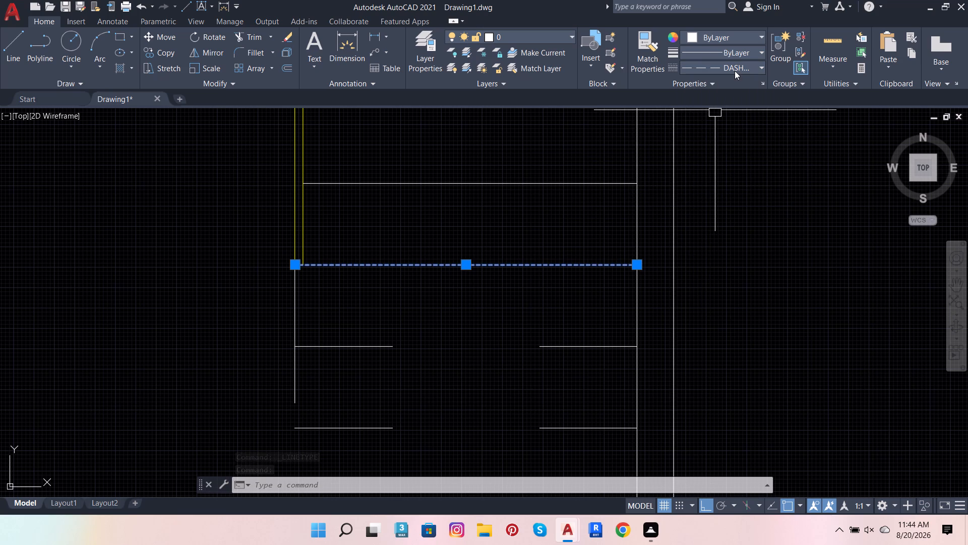
key("Escape")
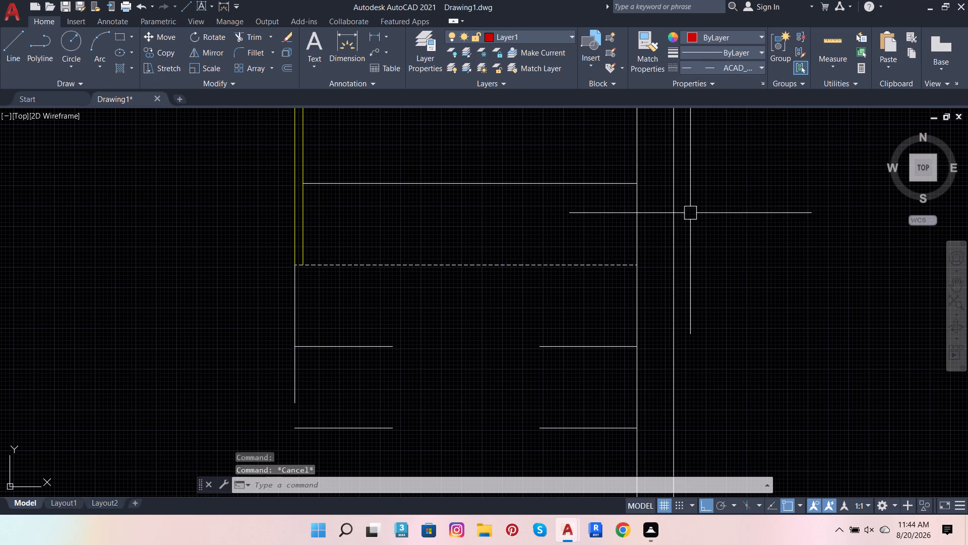
Apply the DASHED linetype to the remaining lower stair treads and the inner edge line below the yellow double edge.
scroll(541, 270, "down", 4)
scroll(541, 271, "up", 5)
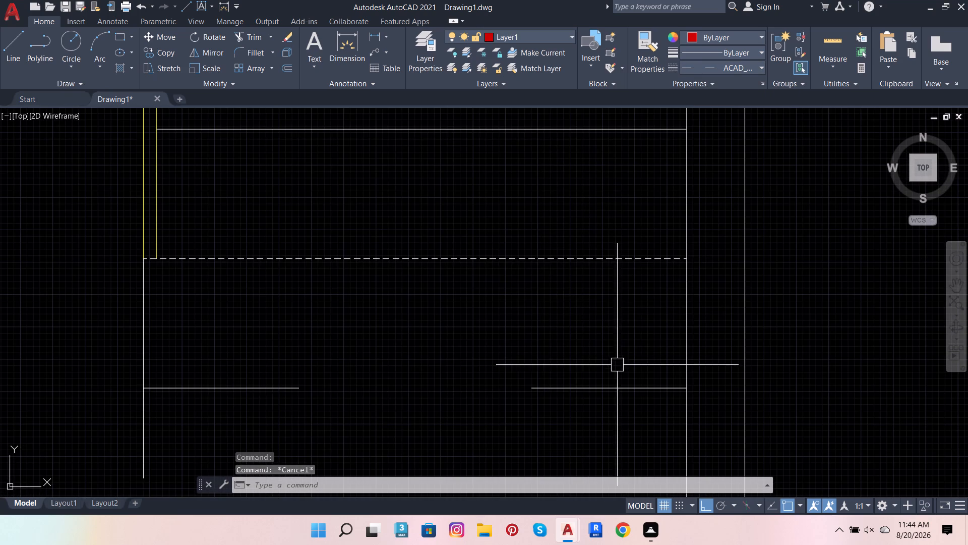
left_click(616, 389)
scroll(670, 286, "down", 2)
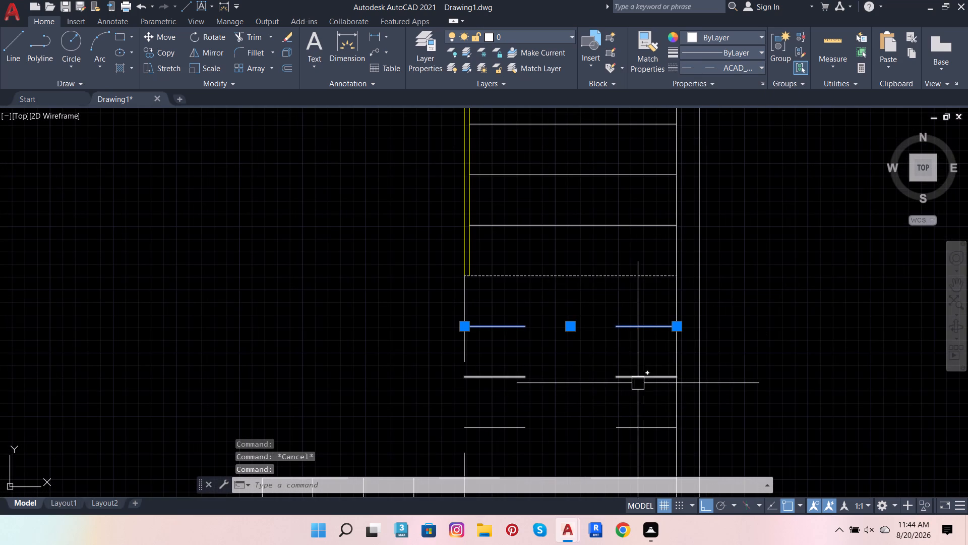
right_click(649, 380)
left_click(649, 378)
left_click(463, 301)
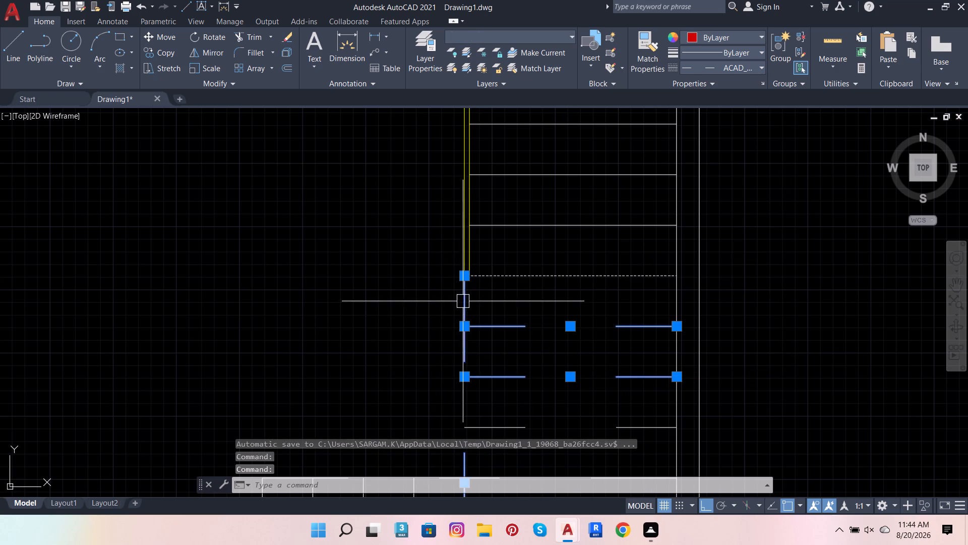
scroll(503, 309, "down", 3)
scroll(503, 368, "up", 4)
left_click(478, 249)
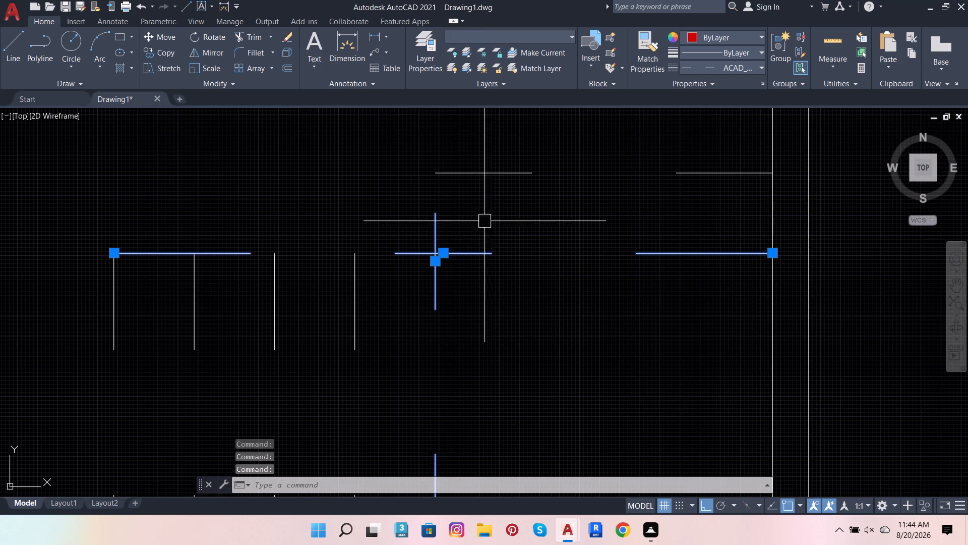
left_click(495, 160)
left_click(496, 173)
left_click(493, 176)
scroll(581, 202, "down", 2)
scroll(469, 233, "up", 2)
left_click(518, 240)
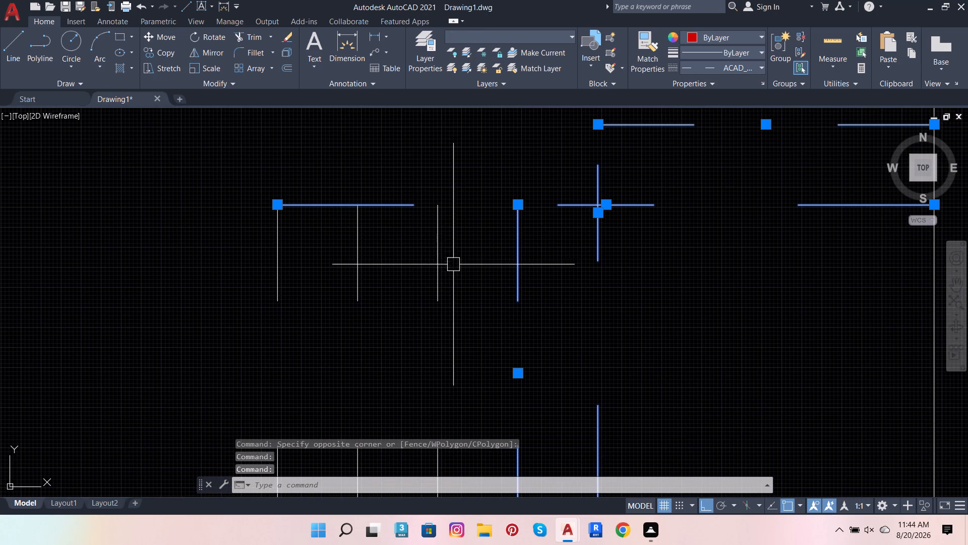
left_click(440, 264)
left_click(358, 260)
left_click(275, 276)
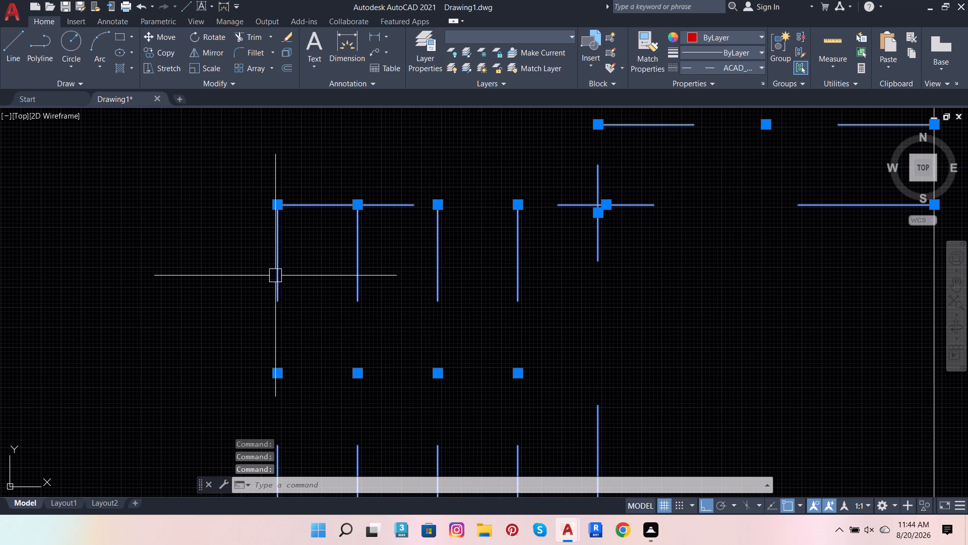
scroll(453, 196, "down", 4)
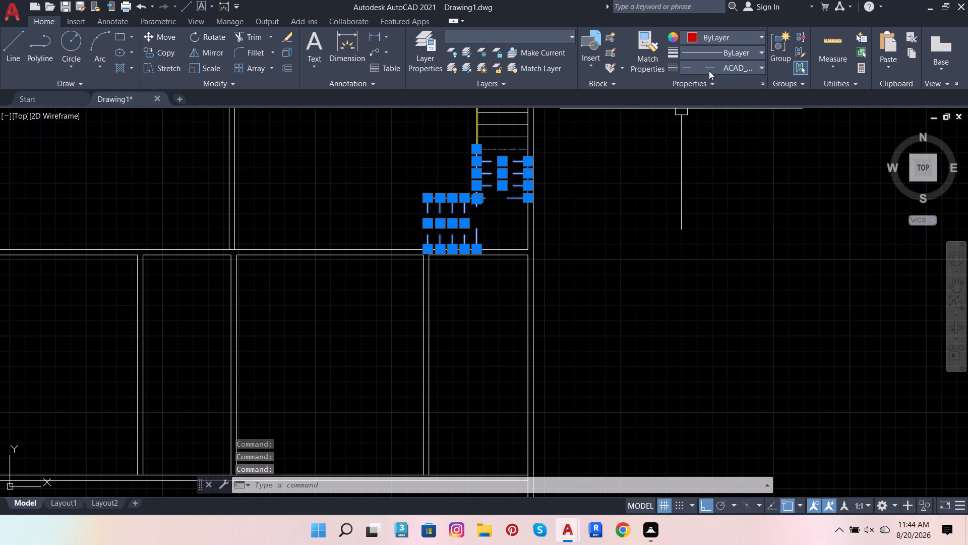
left_click(709, 68)
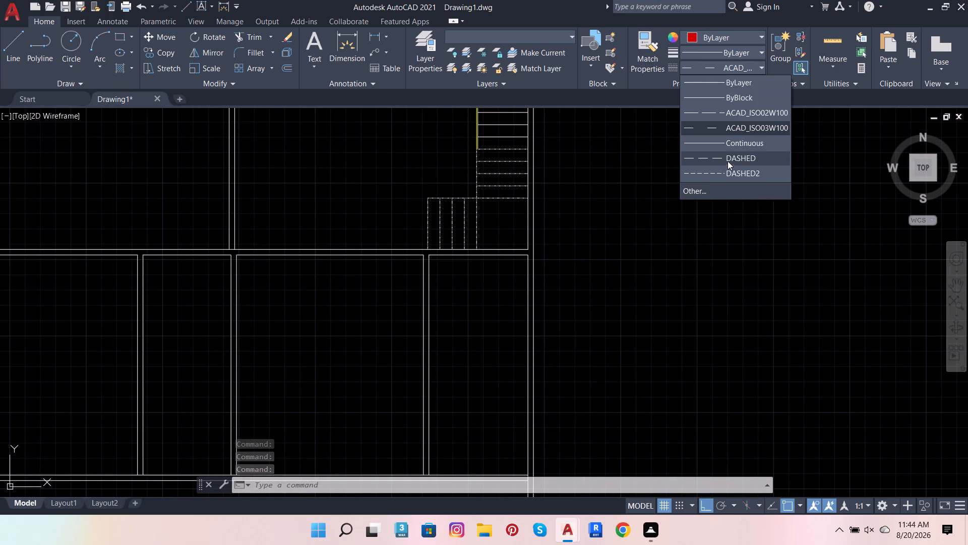
left_click(728, 162)
scroll(521, 219, "up", 3)
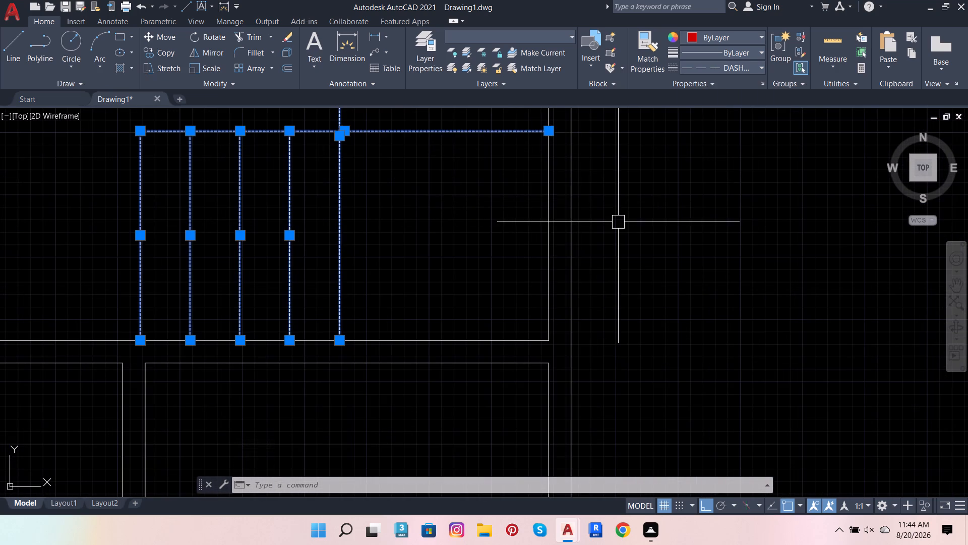
key("Escape")
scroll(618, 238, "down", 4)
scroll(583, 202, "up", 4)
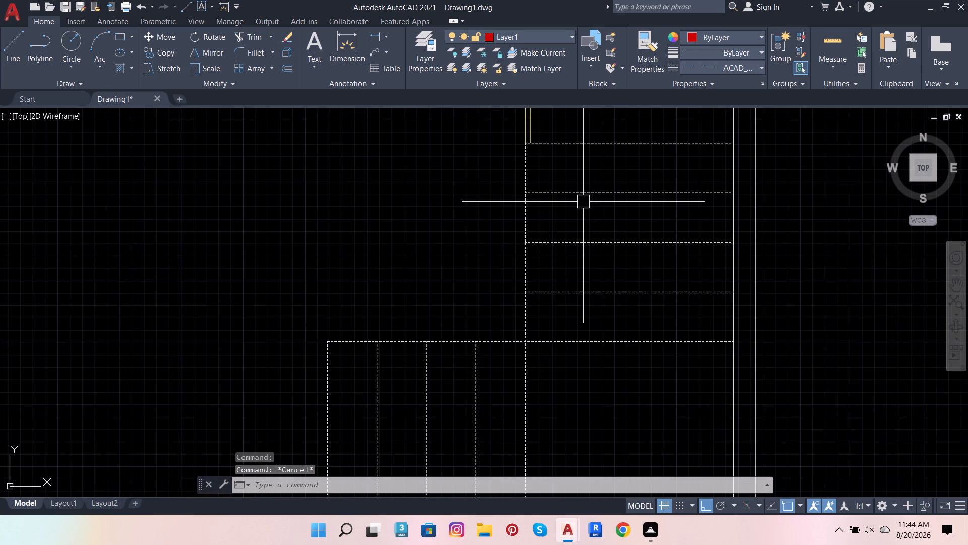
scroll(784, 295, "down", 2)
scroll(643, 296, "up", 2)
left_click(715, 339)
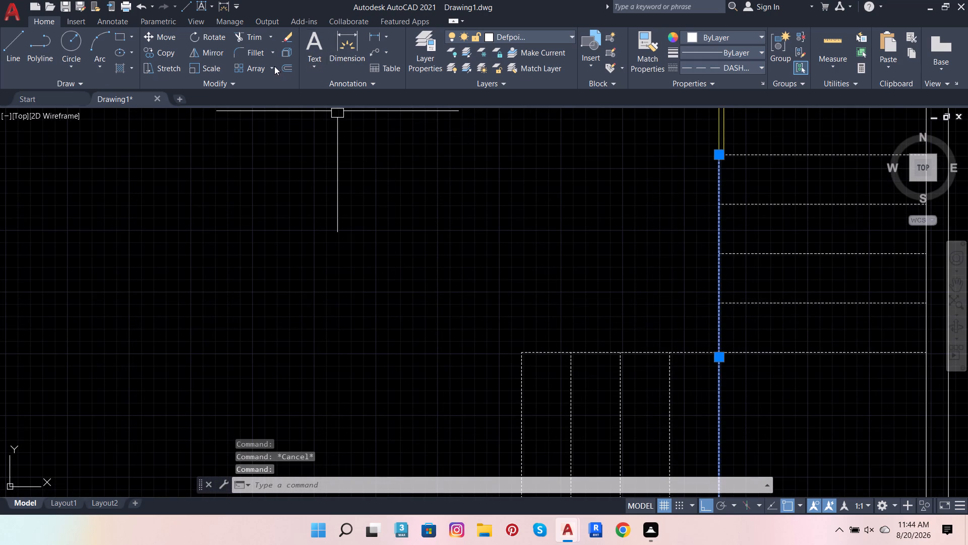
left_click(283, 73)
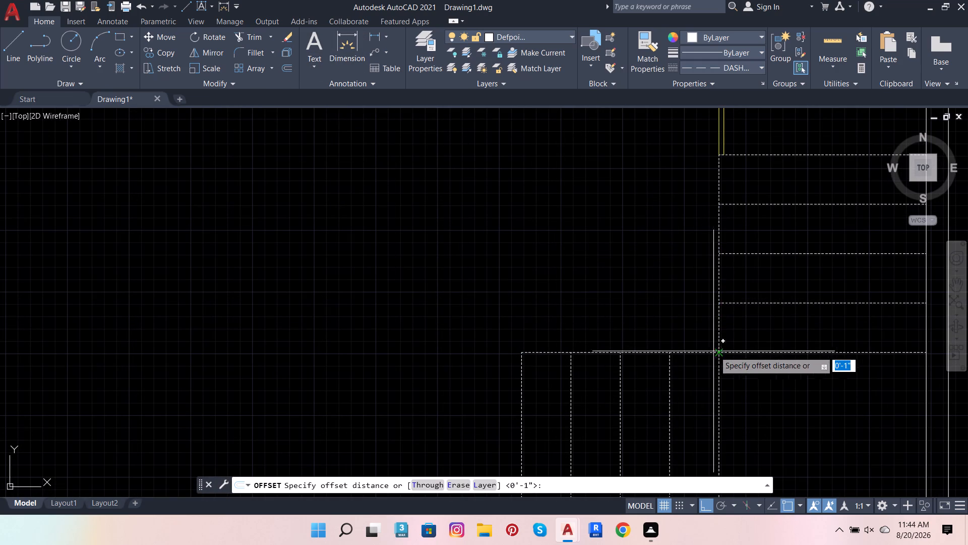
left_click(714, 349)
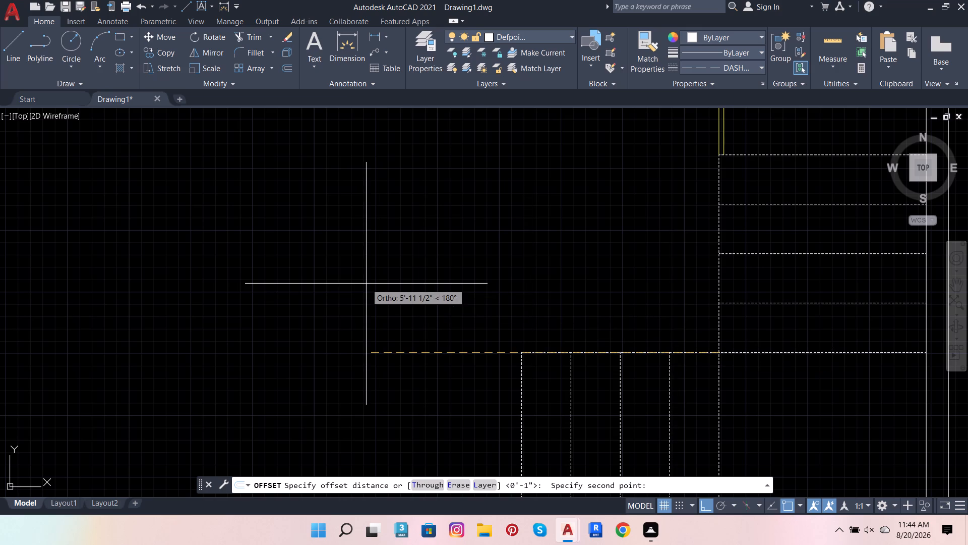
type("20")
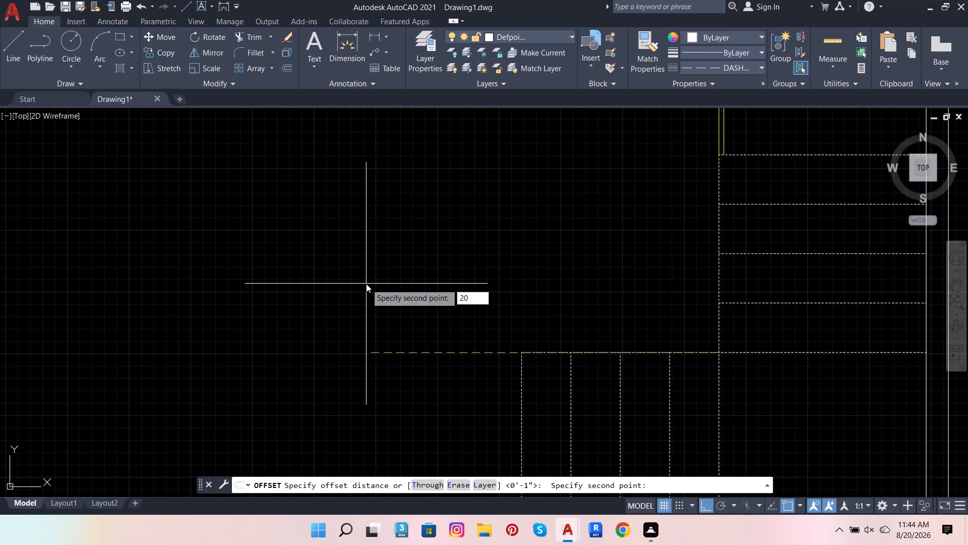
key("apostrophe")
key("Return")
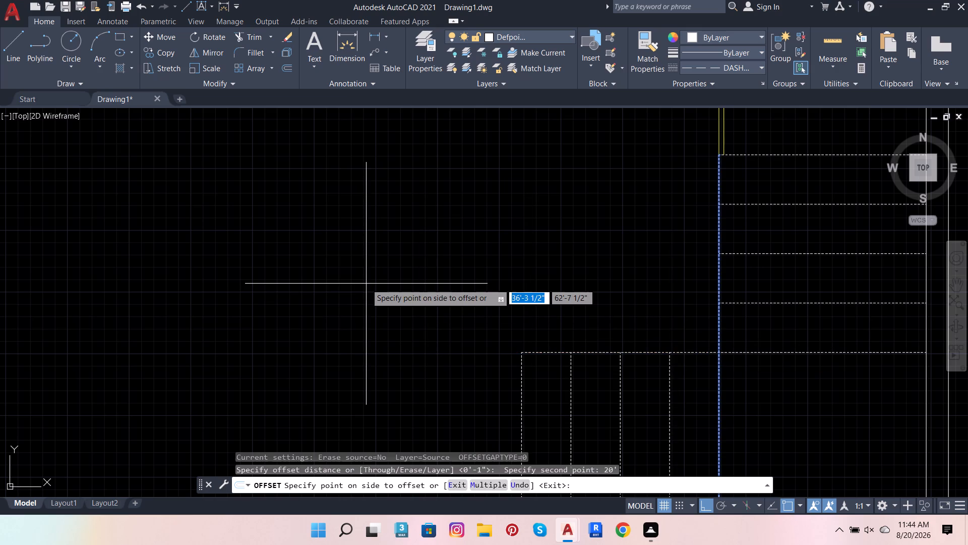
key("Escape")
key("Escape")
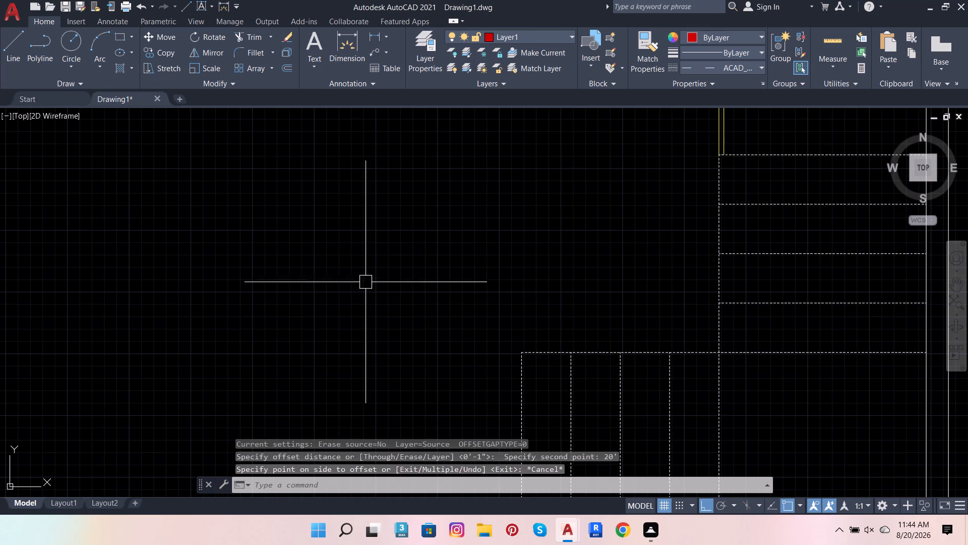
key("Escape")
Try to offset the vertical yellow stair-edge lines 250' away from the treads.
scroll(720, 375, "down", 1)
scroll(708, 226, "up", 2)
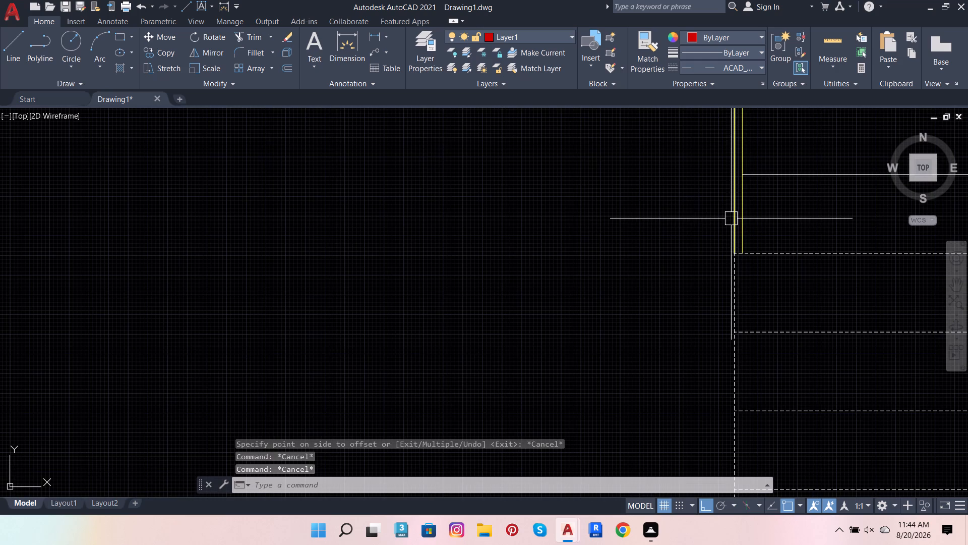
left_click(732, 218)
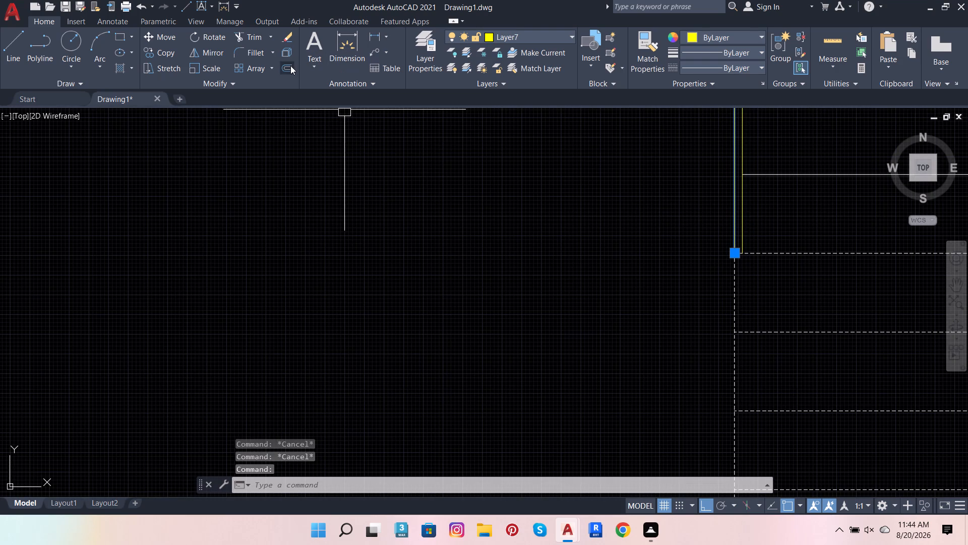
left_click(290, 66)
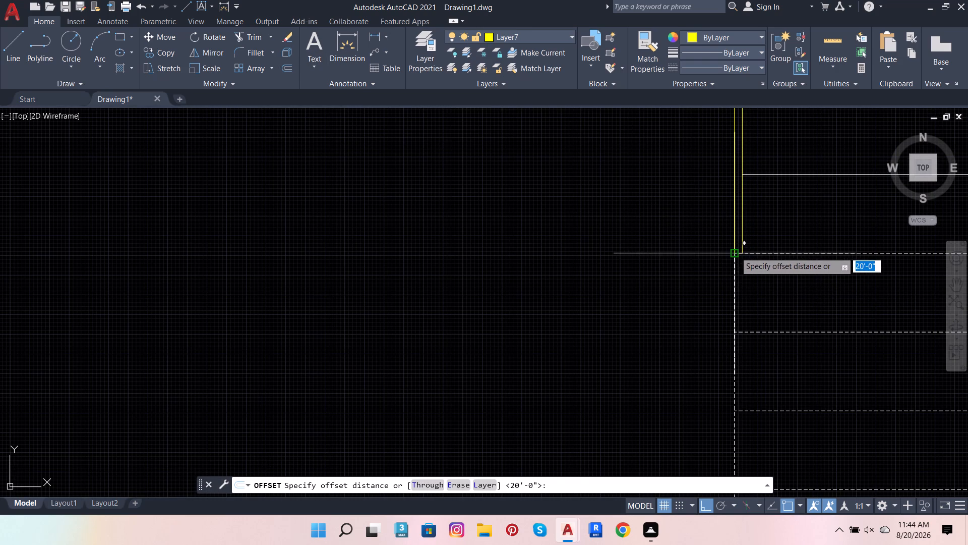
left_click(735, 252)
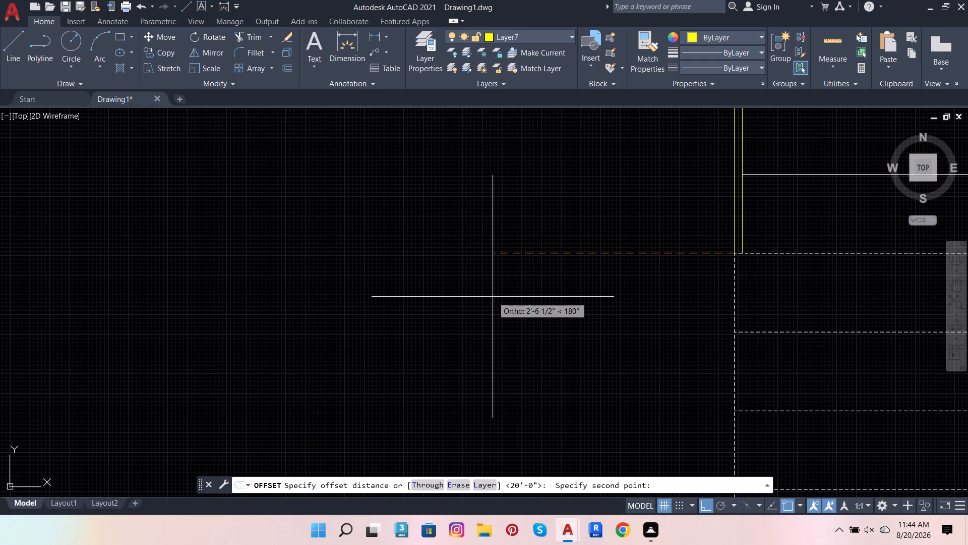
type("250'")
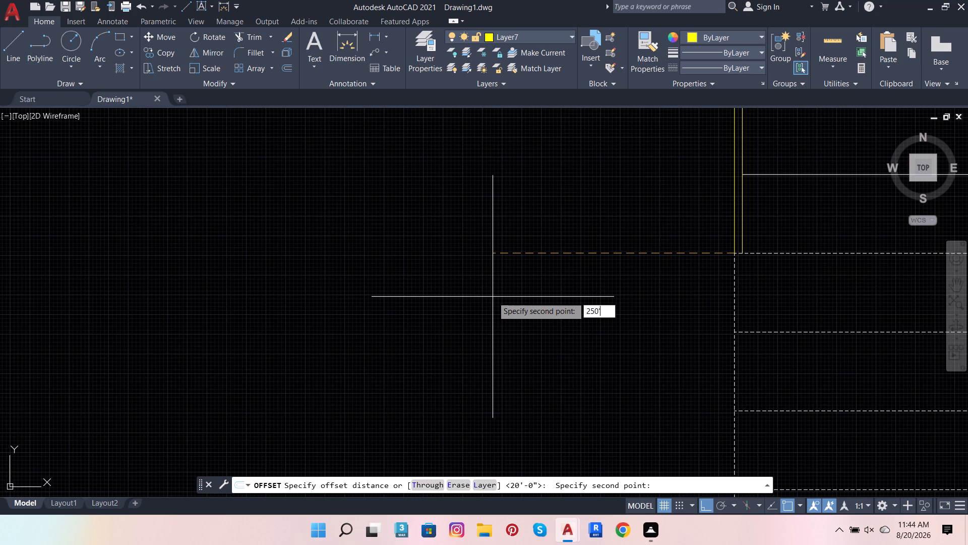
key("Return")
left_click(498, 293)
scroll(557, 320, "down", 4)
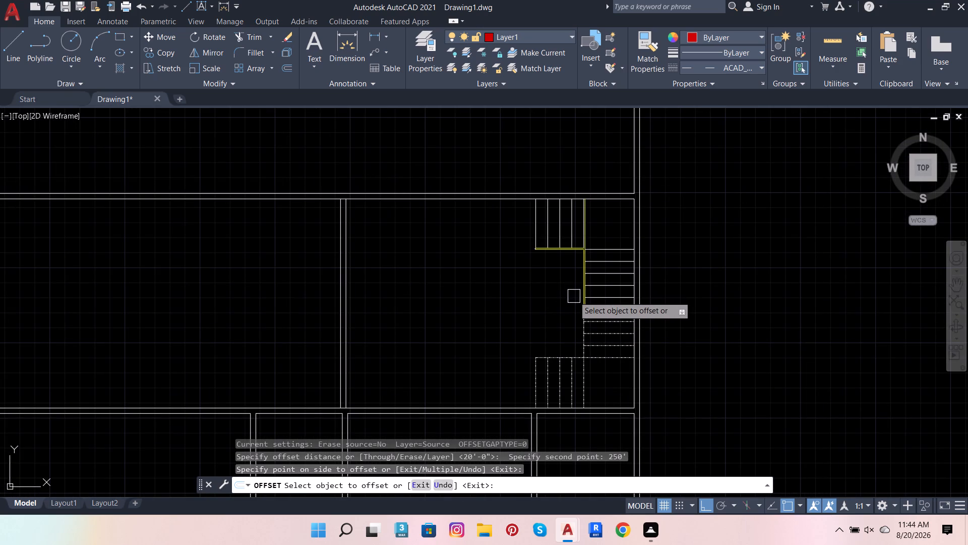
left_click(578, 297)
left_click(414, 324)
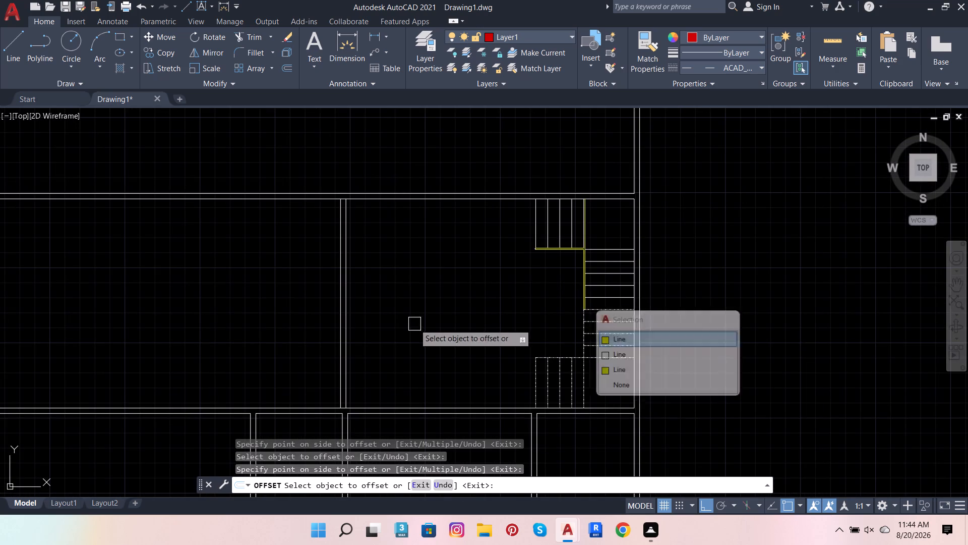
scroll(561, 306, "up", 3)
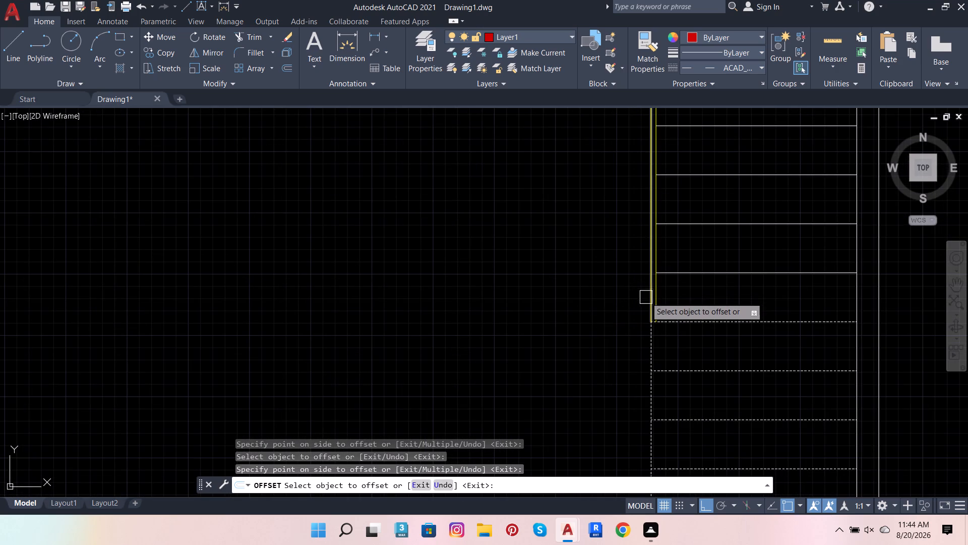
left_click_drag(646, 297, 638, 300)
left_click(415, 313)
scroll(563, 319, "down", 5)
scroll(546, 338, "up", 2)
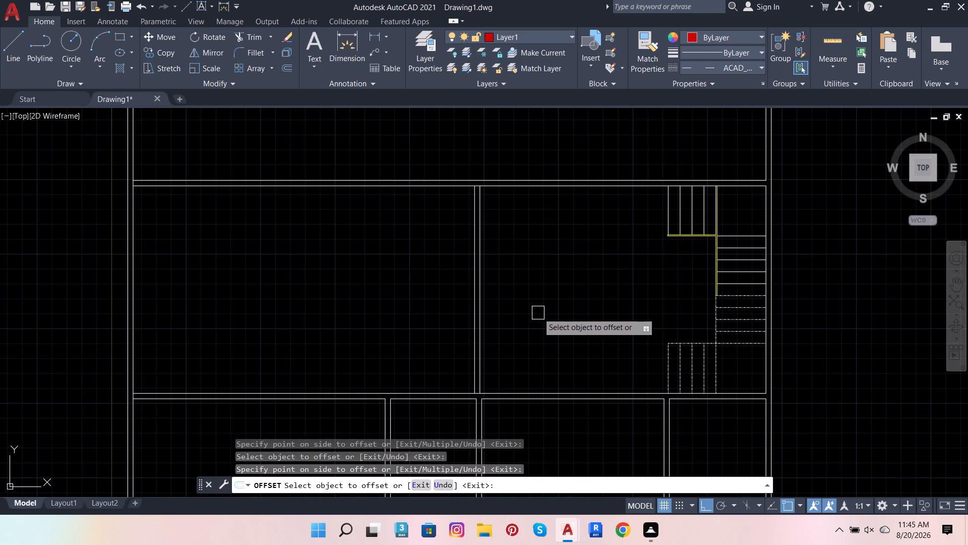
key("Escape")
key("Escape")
Offset the vertical yellow stair-edge line farther from the treads by 20', on the side away from the treads.
scroll(701, 293, "up", 2)
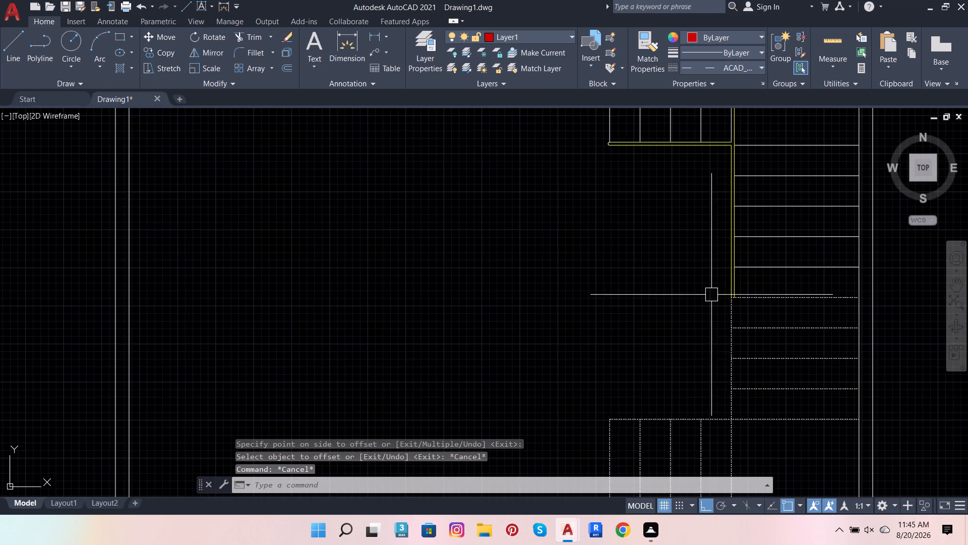
left_click(725, 283)
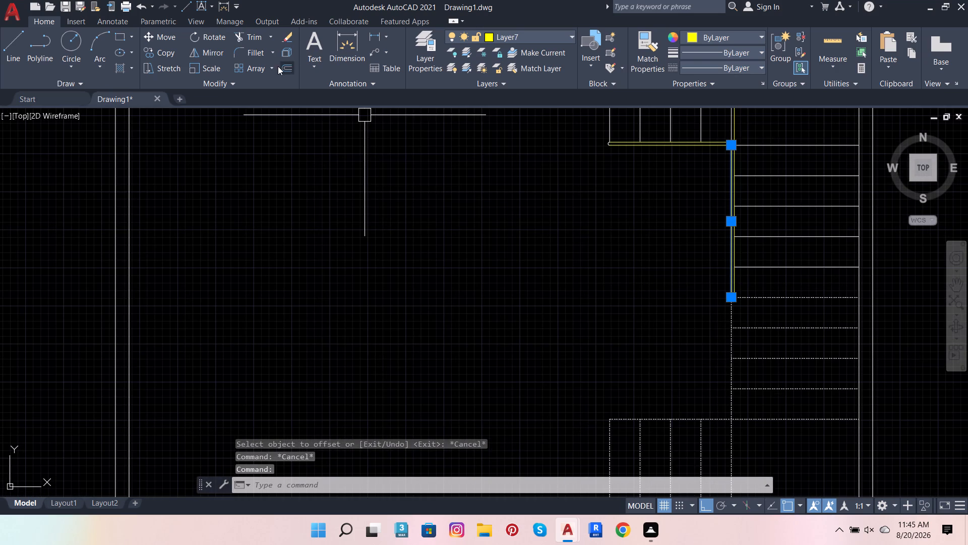
left_click(278, 66)
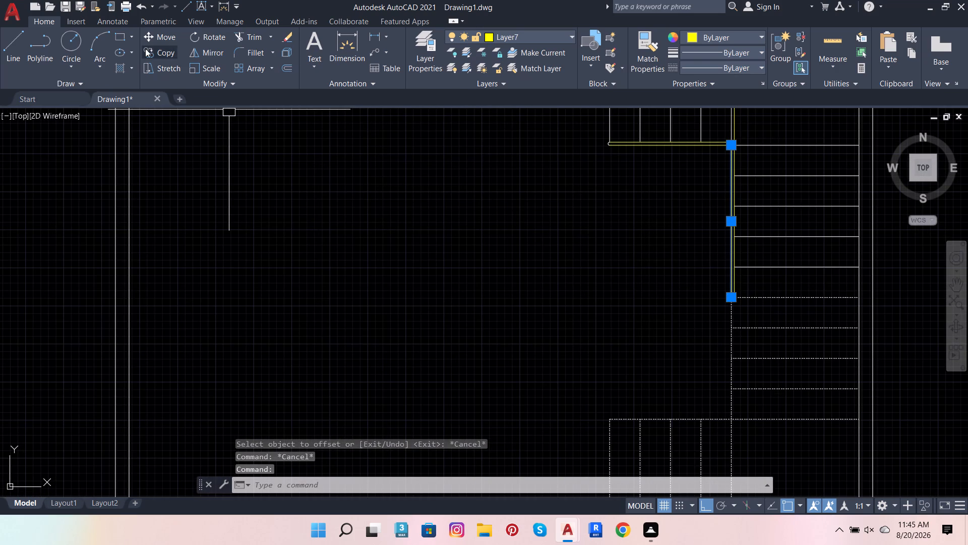
left_click(284, 64)
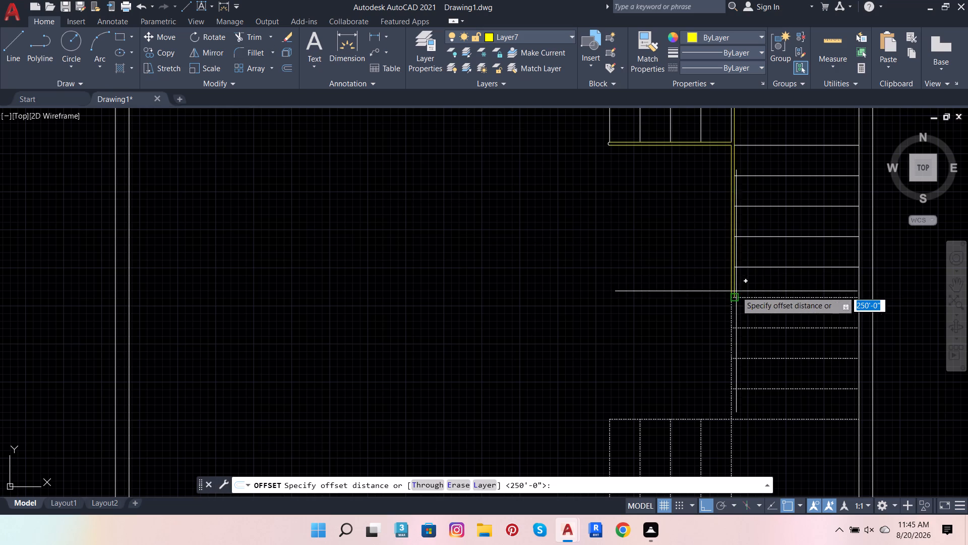
left_click_drag(728, 296, 716, 297)
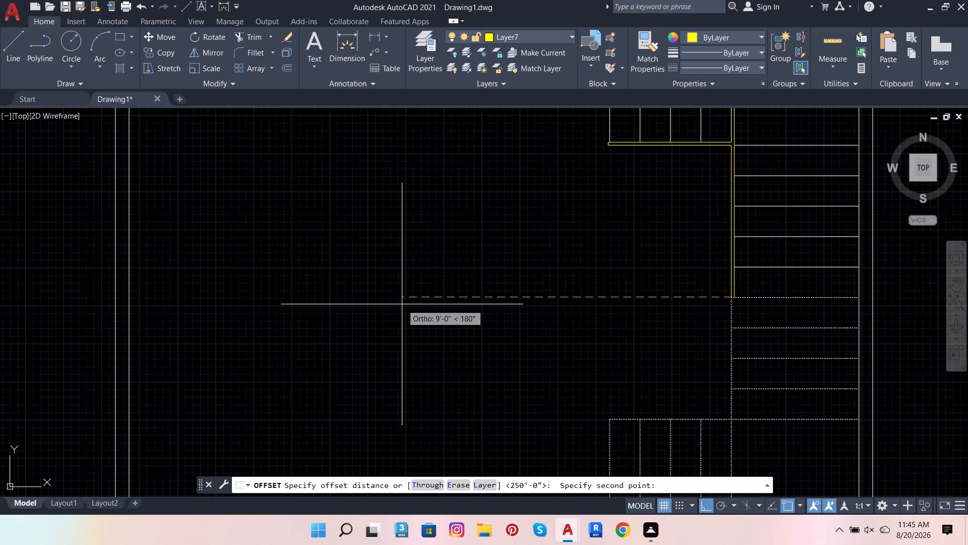
type("20")
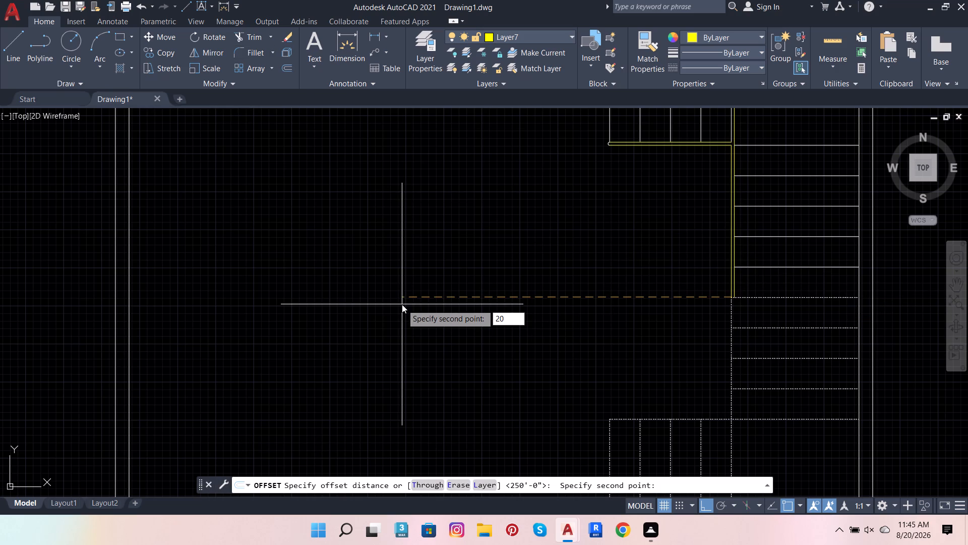
key("apostrophe")
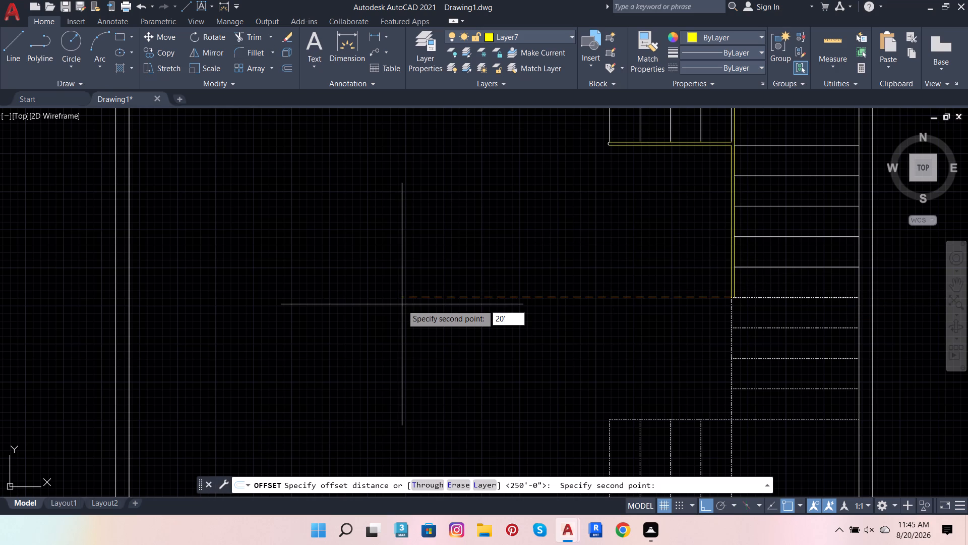
key("Return")
left_click(401, 304)
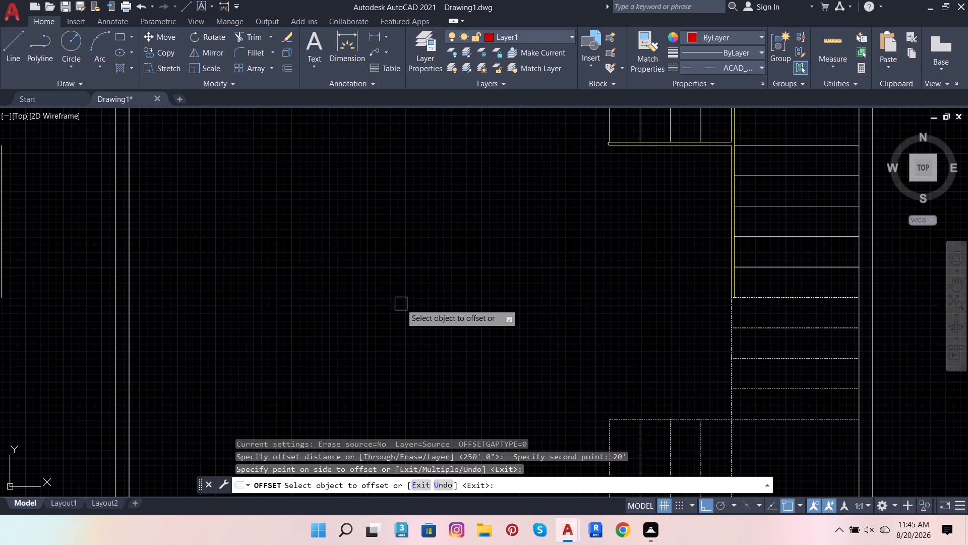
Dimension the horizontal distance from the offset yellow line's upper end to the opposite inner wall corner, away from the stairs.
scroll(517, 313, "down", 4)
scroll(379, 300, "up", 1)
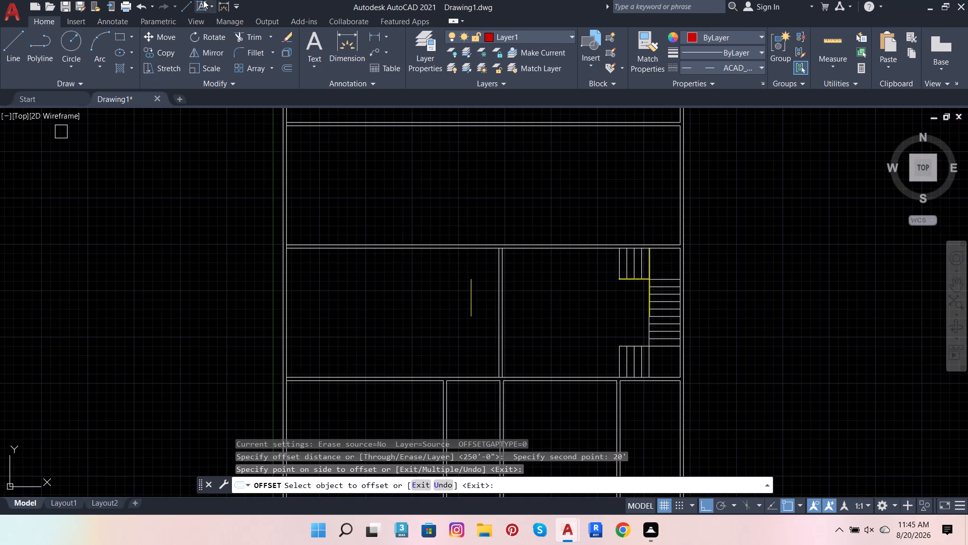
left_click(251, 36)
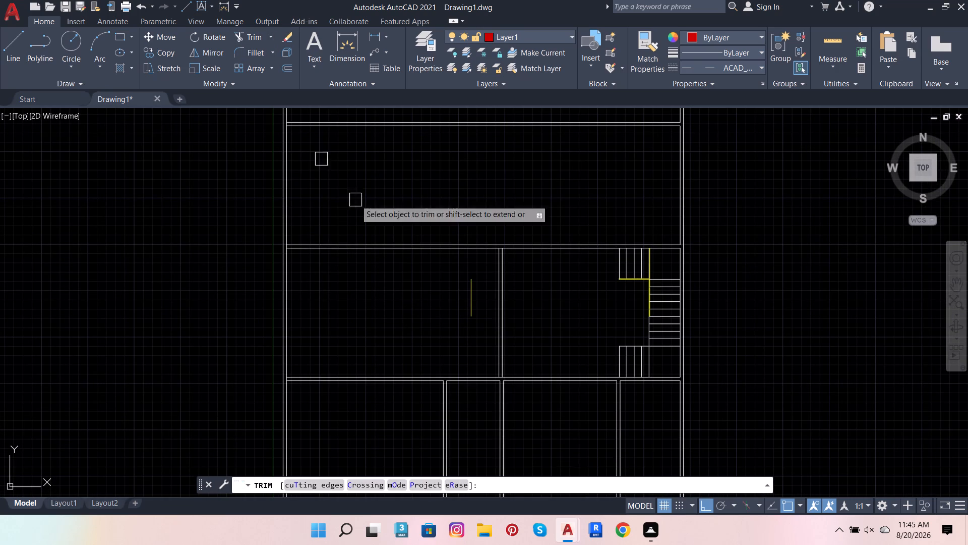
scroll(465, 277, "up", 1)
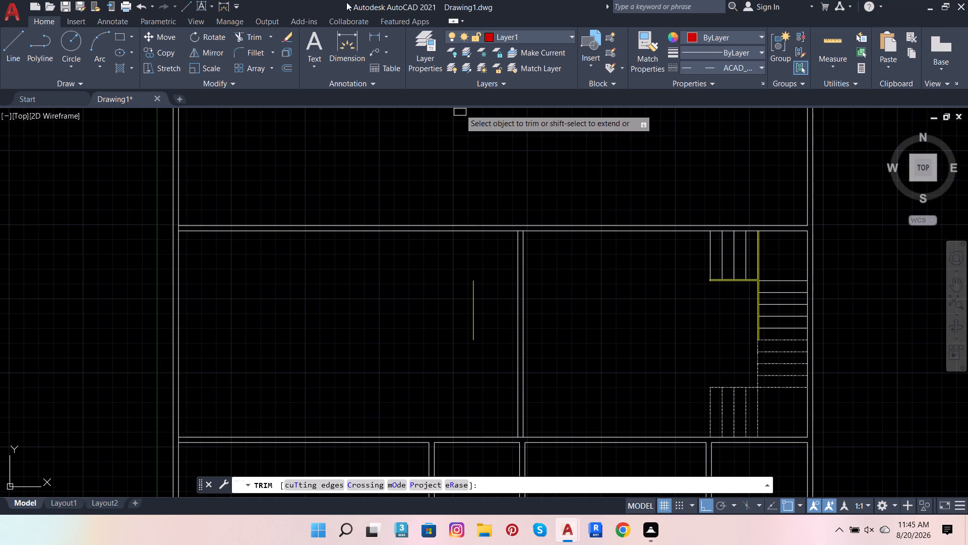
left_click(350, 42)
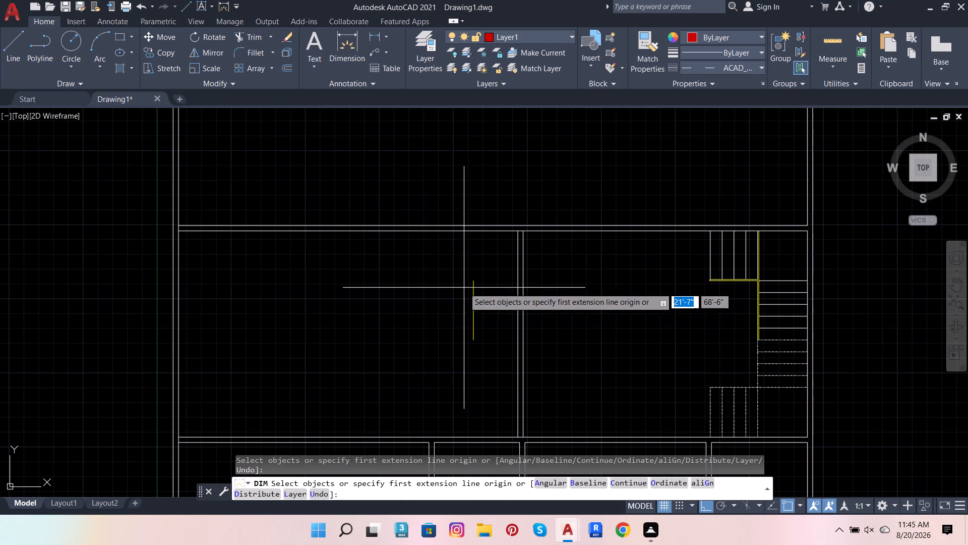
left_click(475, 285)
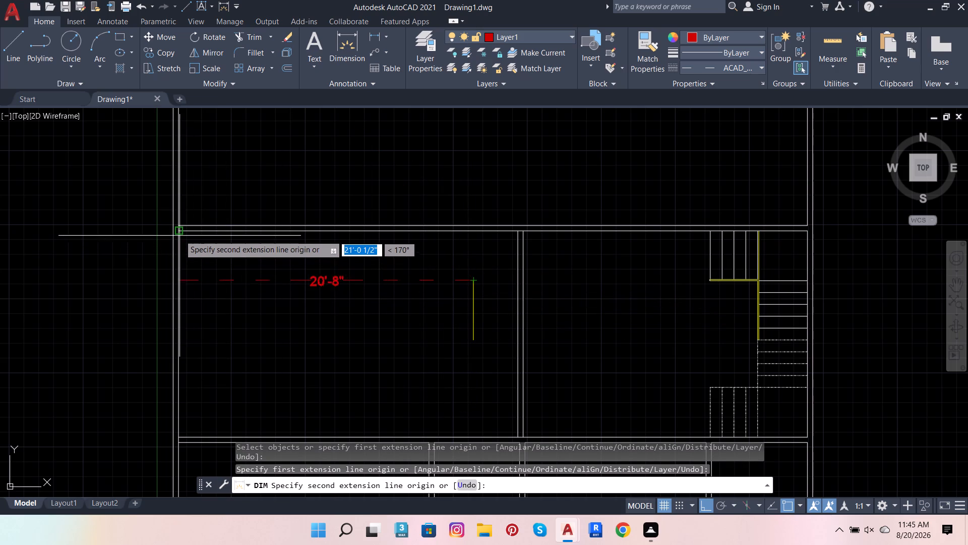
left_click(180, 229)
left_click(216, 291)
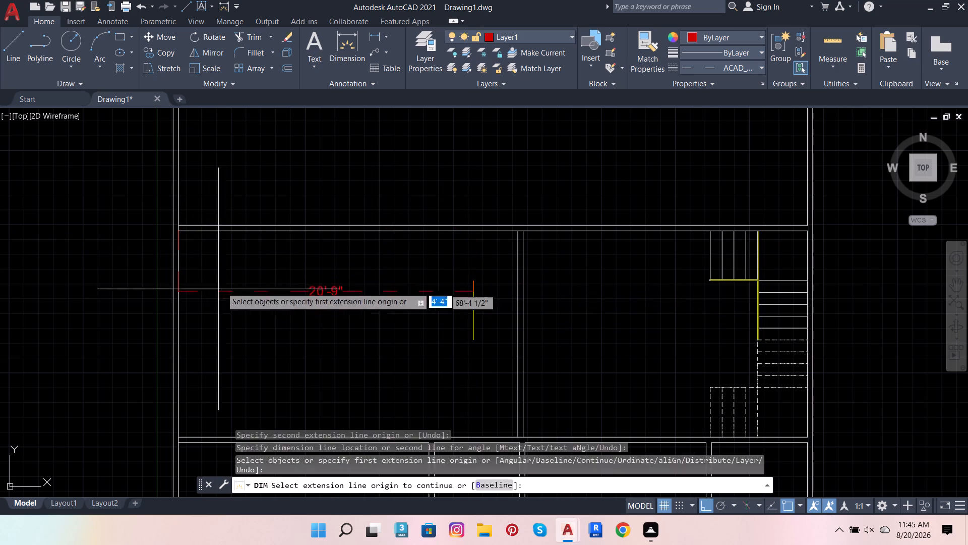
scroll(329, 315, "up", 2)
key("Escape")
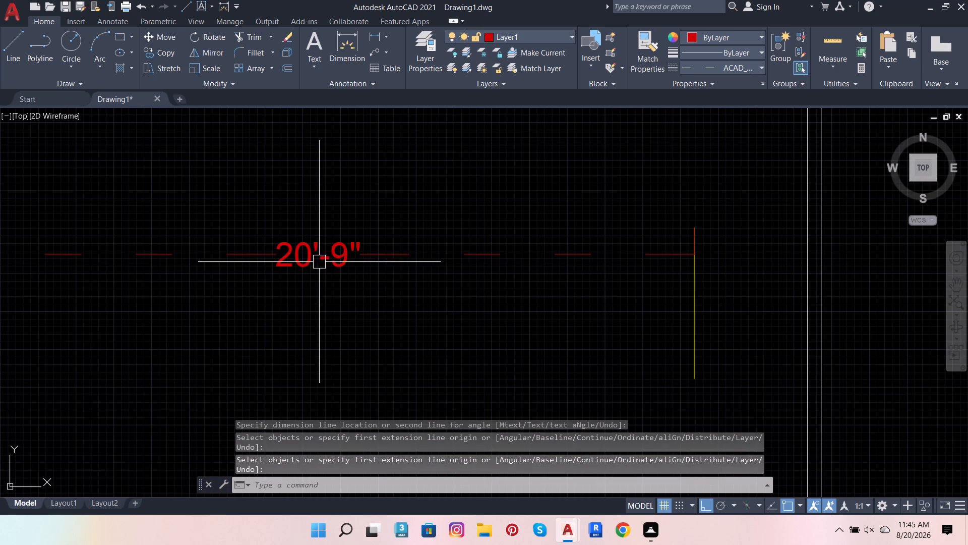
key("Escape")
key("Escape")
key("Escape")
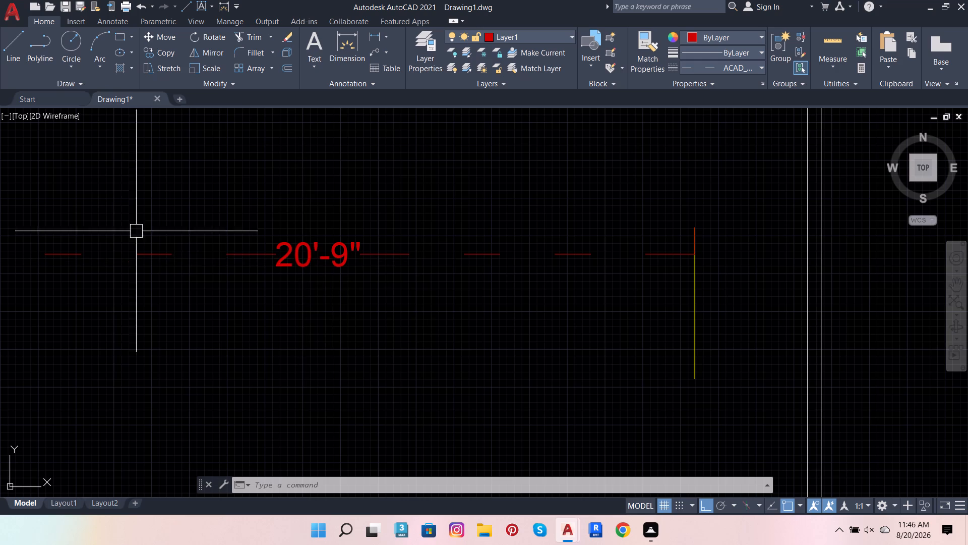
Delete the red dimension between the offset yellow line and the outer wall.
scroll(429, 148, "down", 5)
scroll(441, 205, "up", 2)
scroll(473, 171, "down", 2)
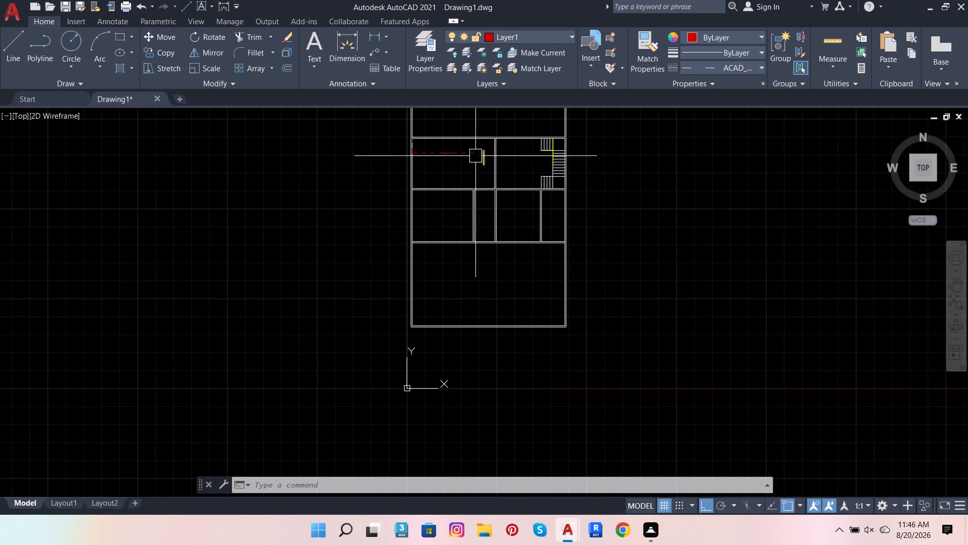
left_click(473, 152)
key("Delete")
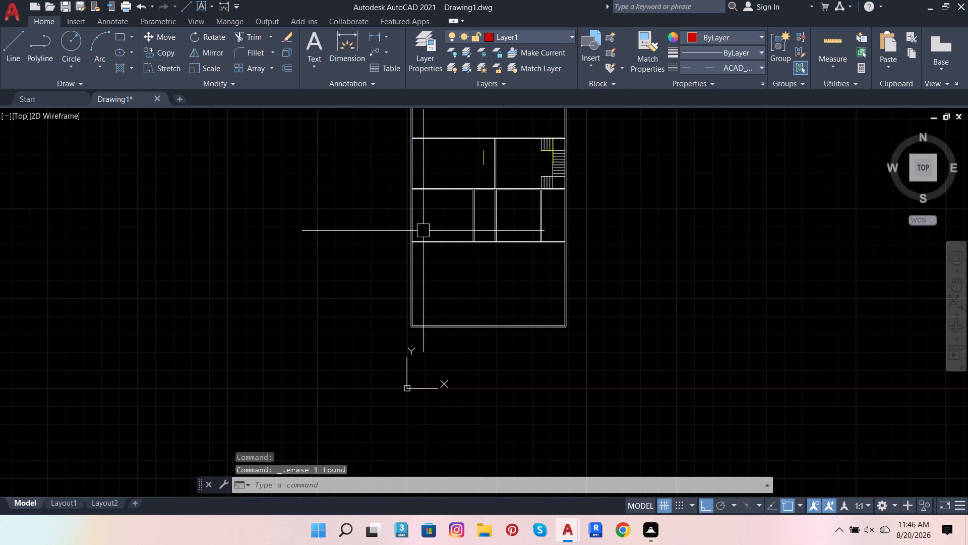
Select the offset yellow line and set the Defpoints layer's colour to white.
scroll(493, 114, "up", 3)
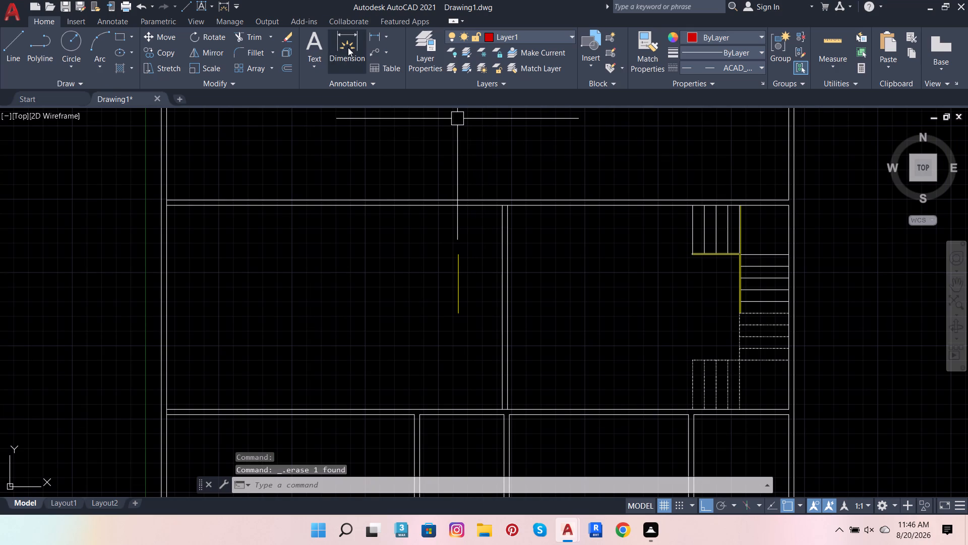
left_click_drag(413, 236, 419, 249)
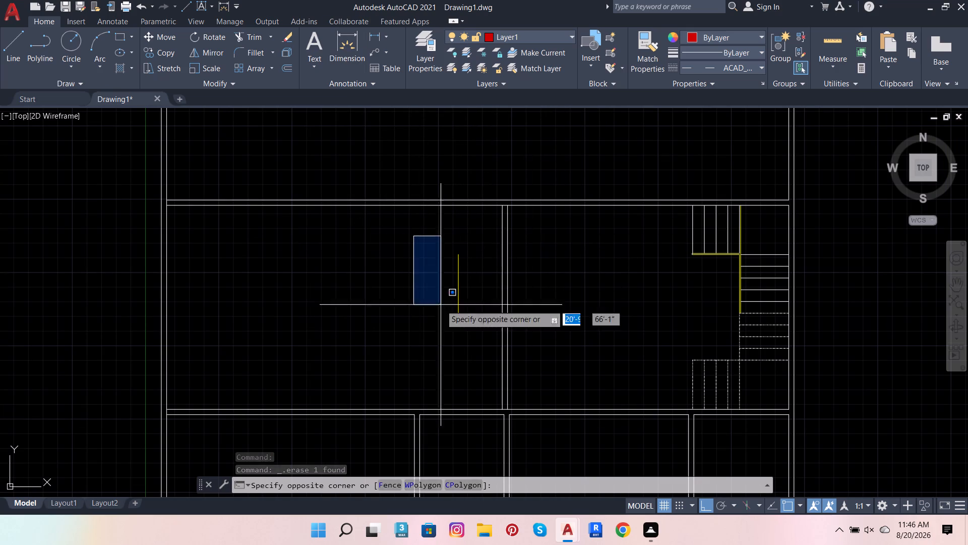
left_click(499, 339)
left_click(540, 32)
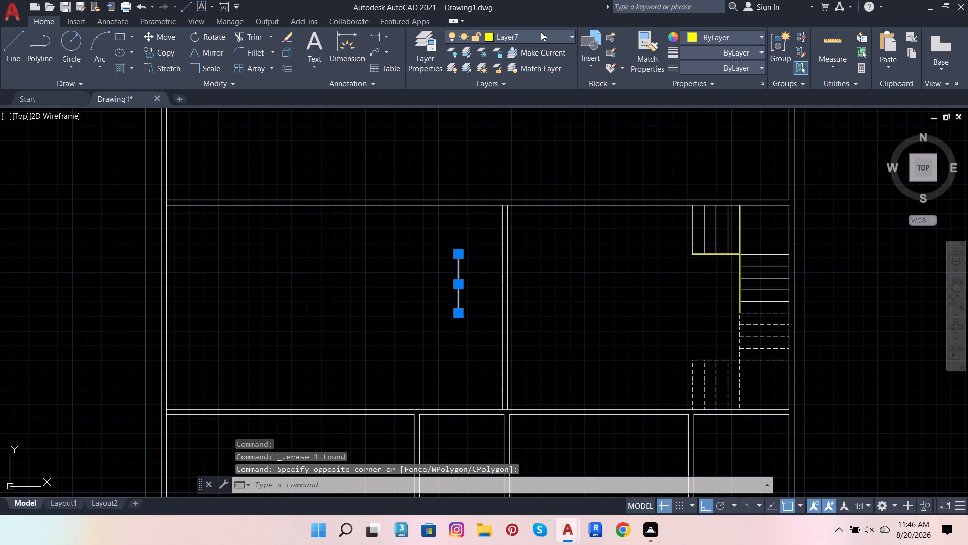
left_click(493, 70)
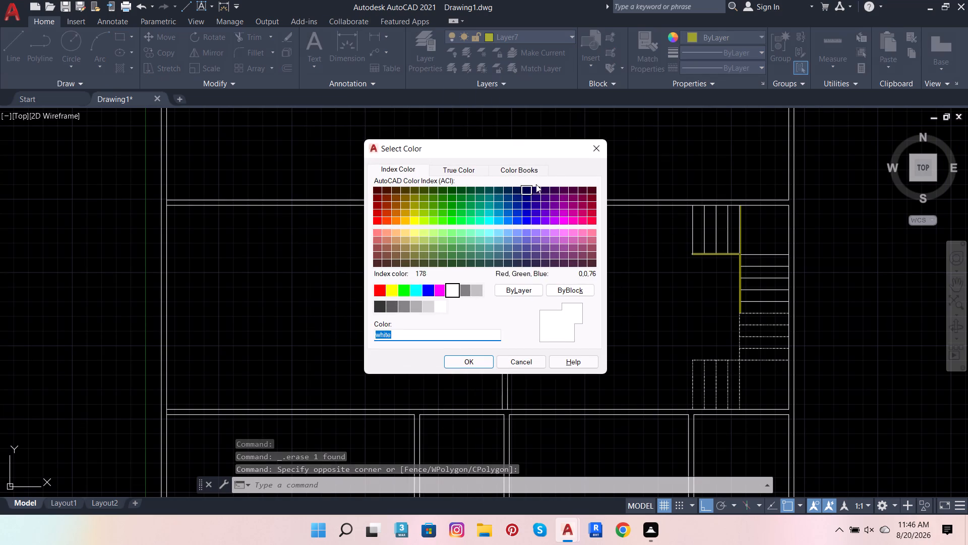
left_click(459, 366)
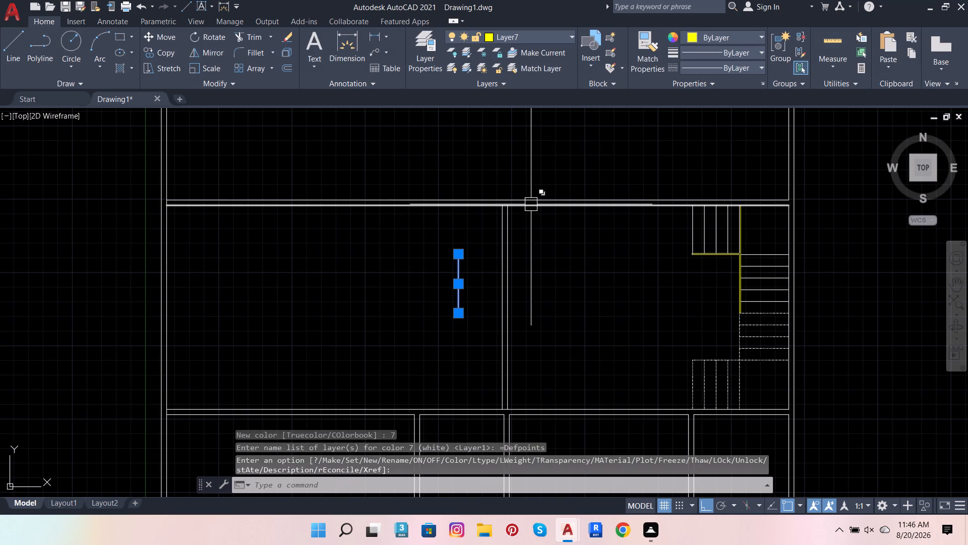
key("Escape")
Delete the two lines of the old partition wall between the offset line and the staircase.
scroll(488, 258, "up", 1)
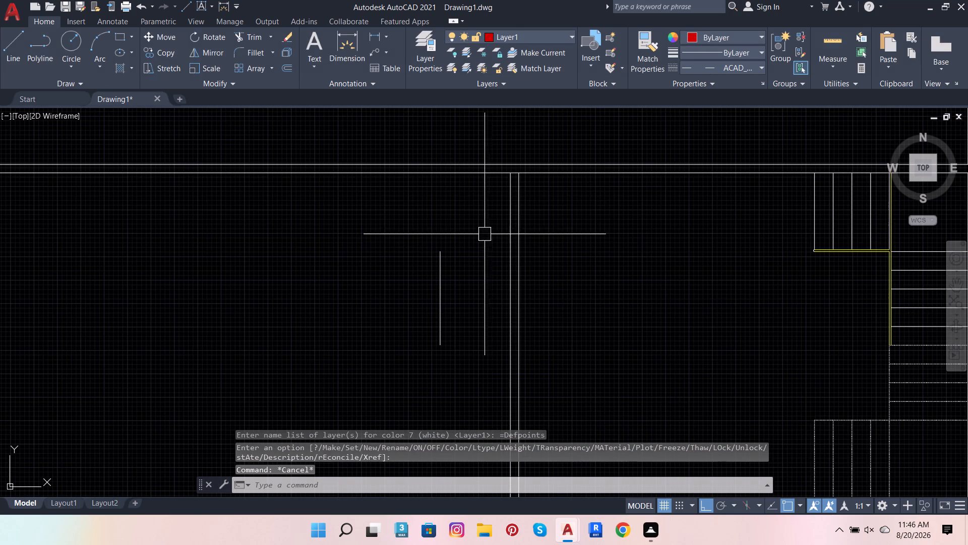
left_click(511, 215)
left_click(523, 225)
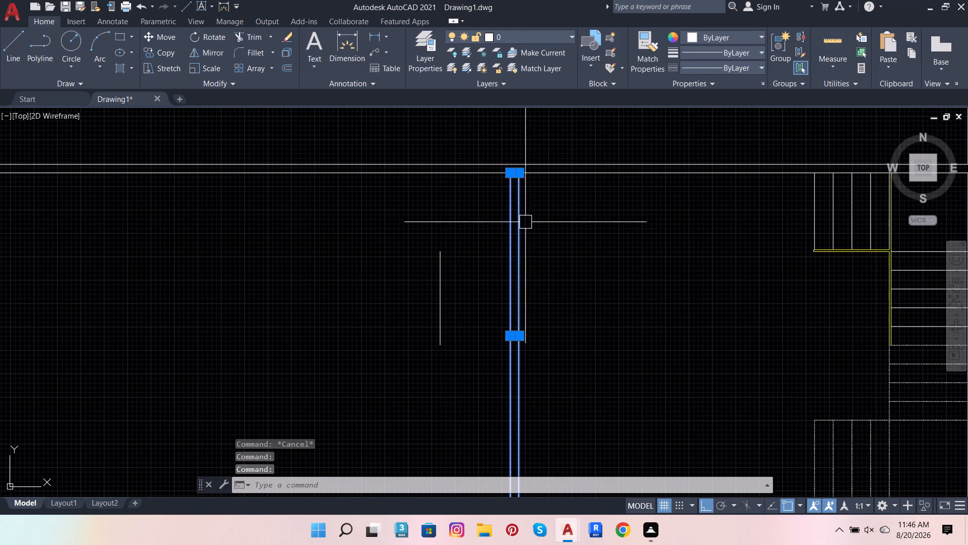
key("Delete")
key("Delete")
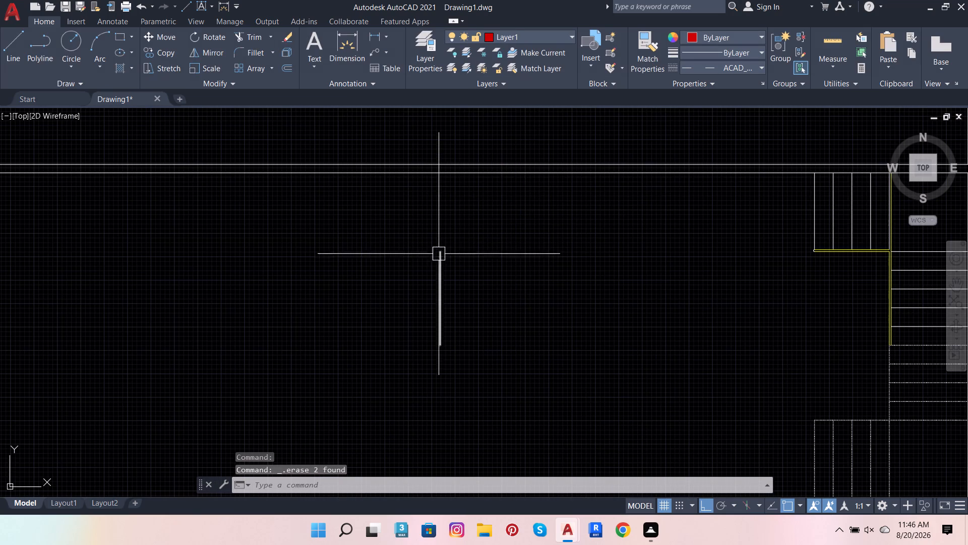
Extend both ends of the offset line to the upper and lower walls of the staircase room.
left_click(259, 40)
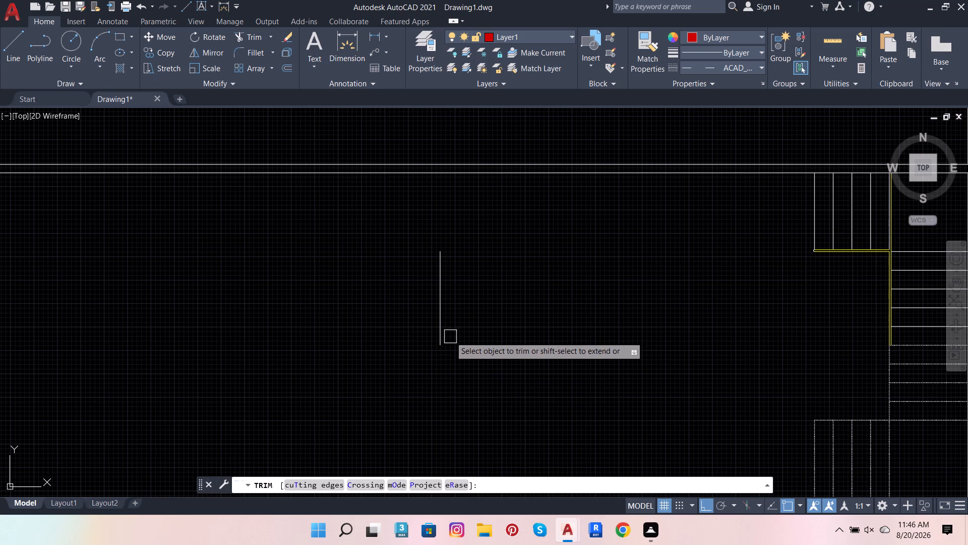
left_click(445, 287, "shift")
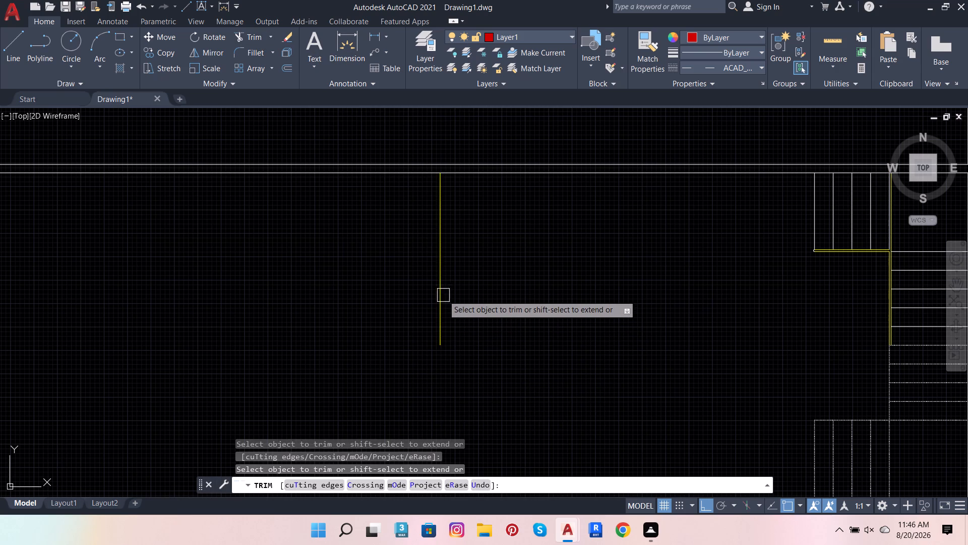
scroll(450, 278, "down", 3, "shift")
left_click(449, 279, "shift")
scroll(459, 284, "up", 2)
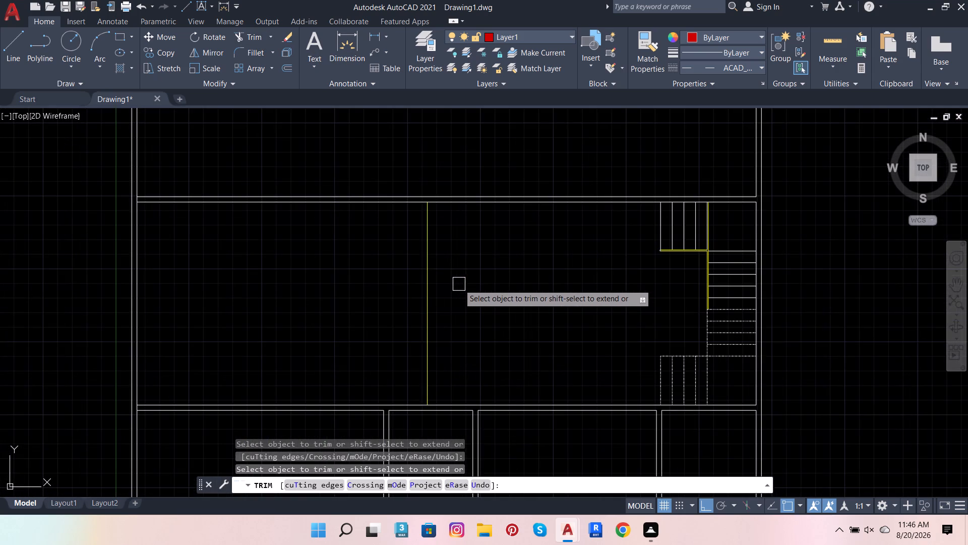
key("Escape")
Move the extended partition line to layer 0.
left_click(429, 287)
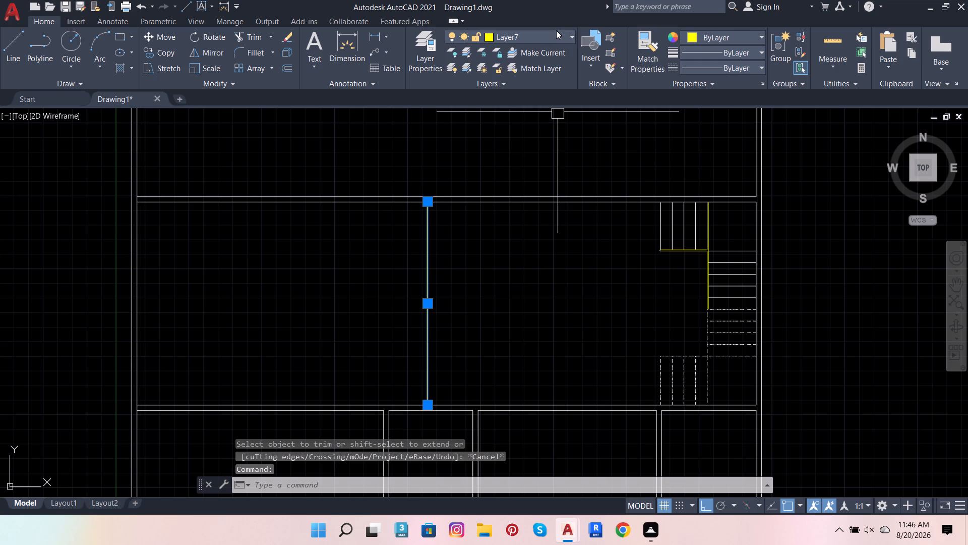
left_click(556, 30)
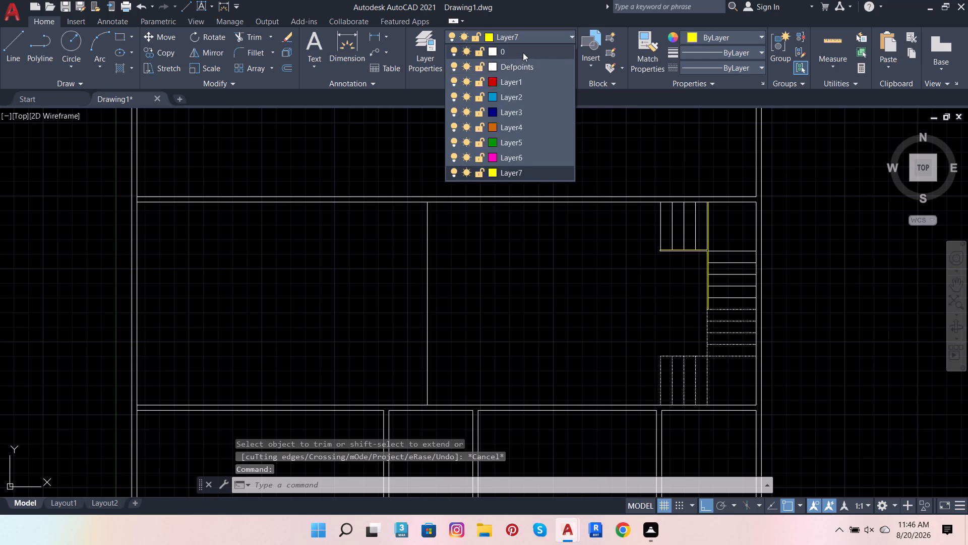
left_click(523, 52)
key("Escape")
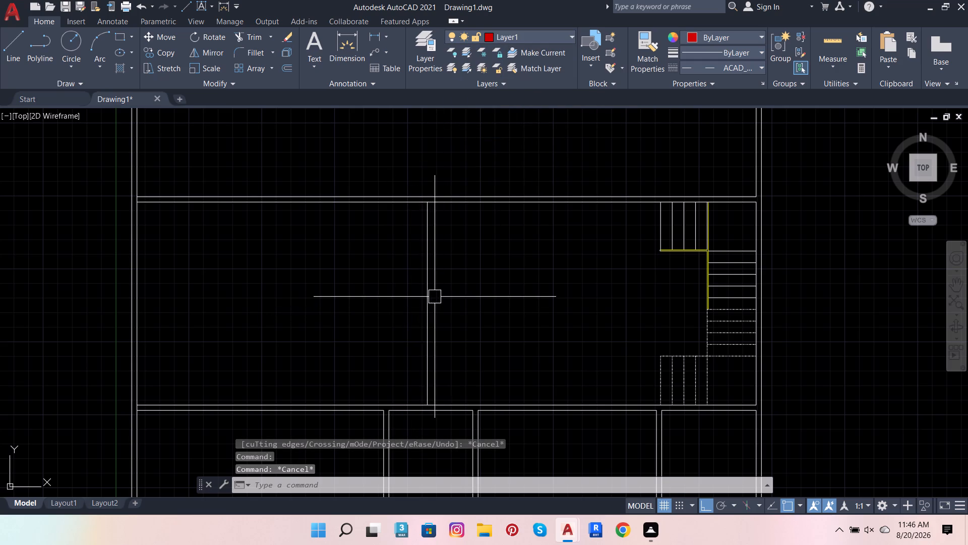
Offset the new partition line by 4.5" on the side away from the stairs to form the wall thickness.
left_click(433, 297)
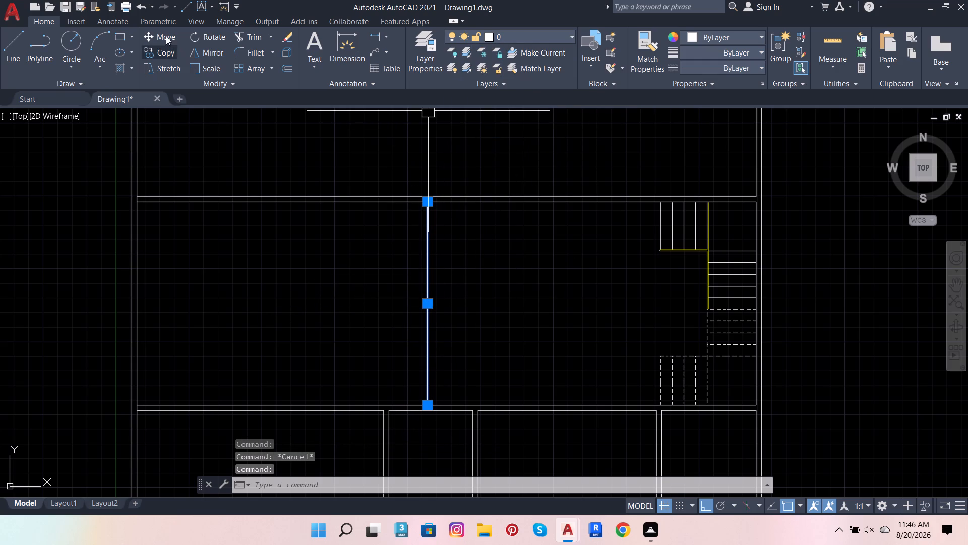
left_click(286, 71)
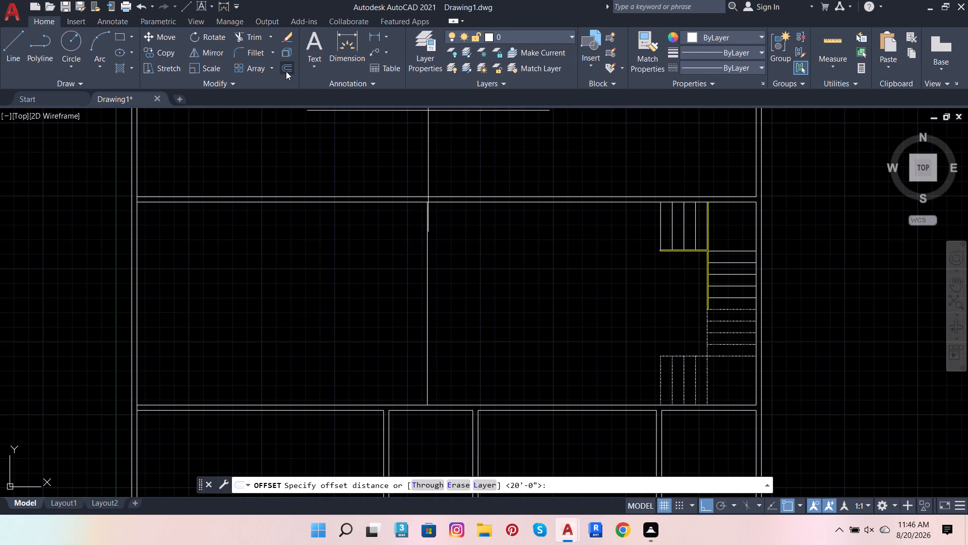
left_click(428, 202)
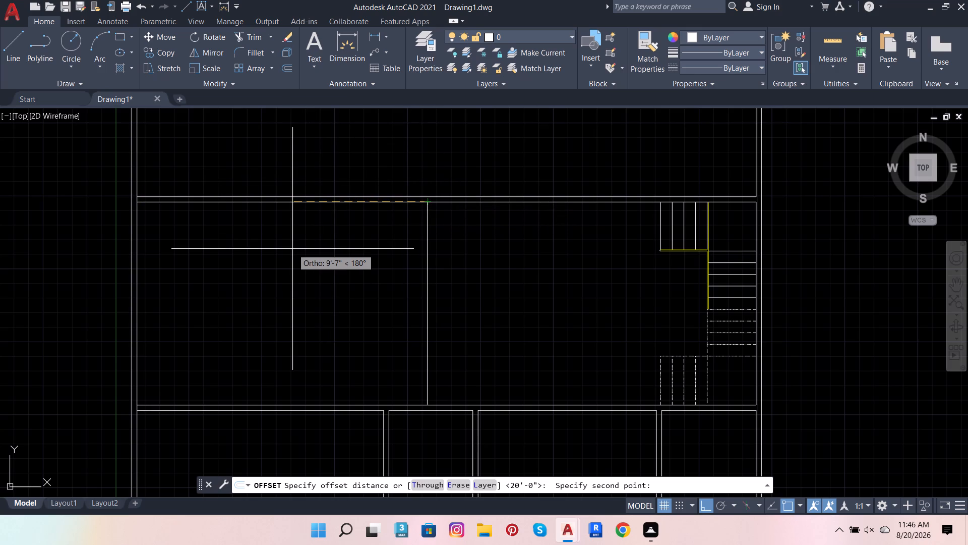
type("4.5")
key("Return")
left_click(292, 249)
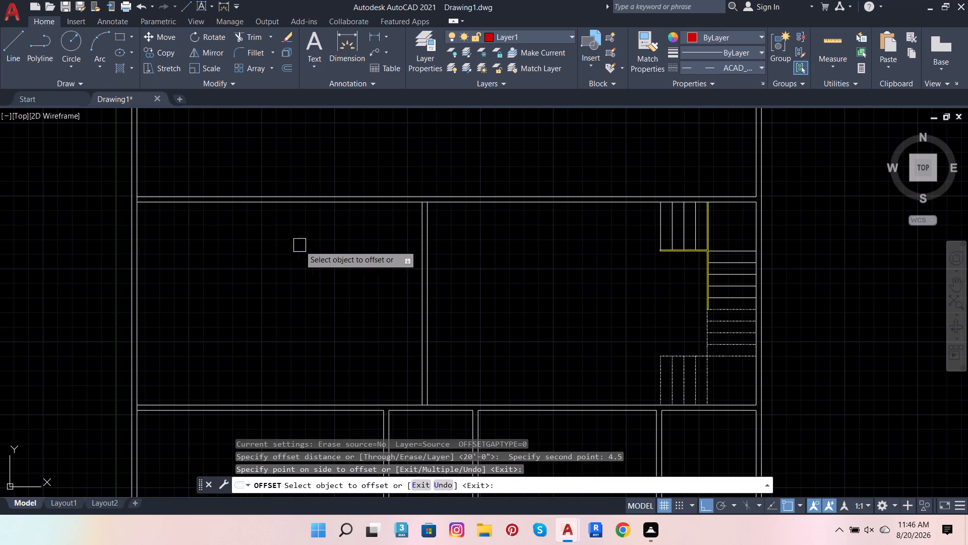
key("Escape")
Make Defpoints the current layer.
left_click(517, 38)
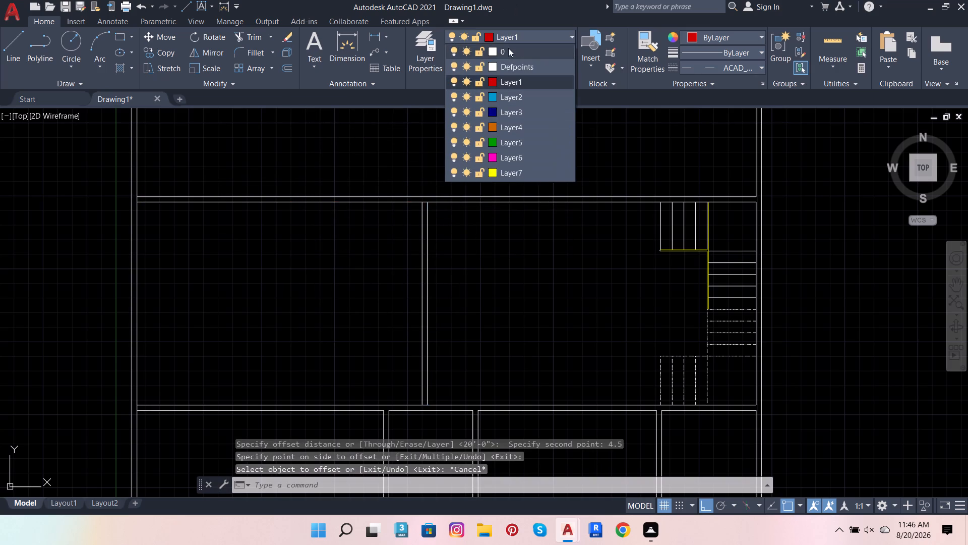
left_click(501, 64)
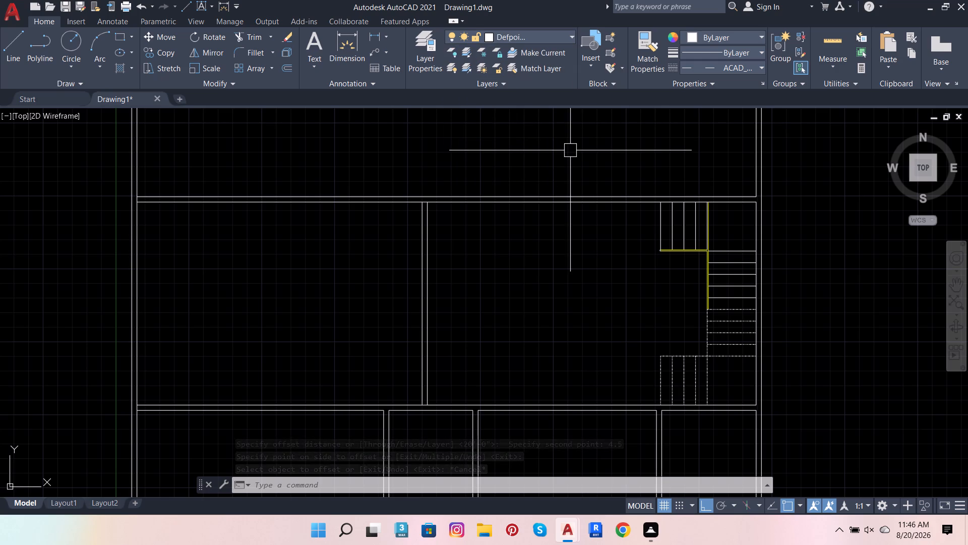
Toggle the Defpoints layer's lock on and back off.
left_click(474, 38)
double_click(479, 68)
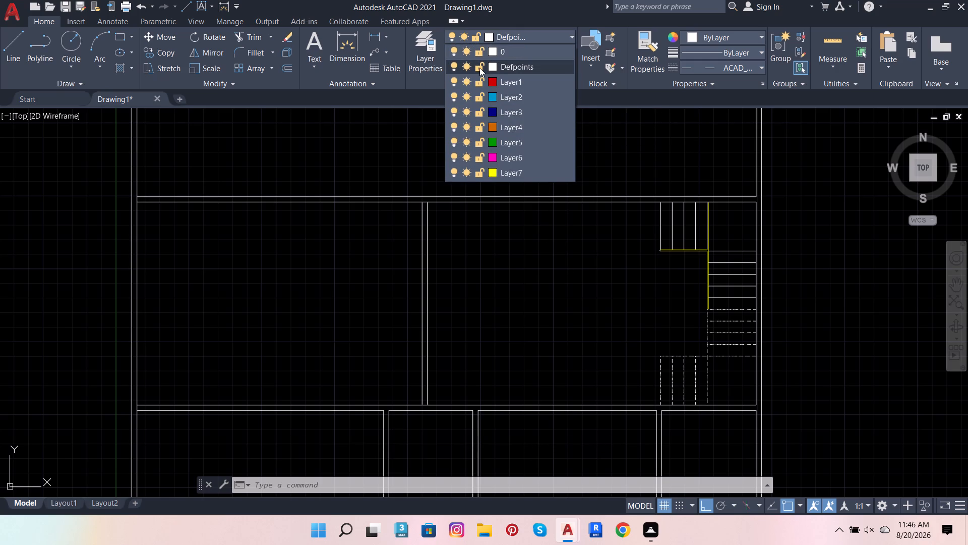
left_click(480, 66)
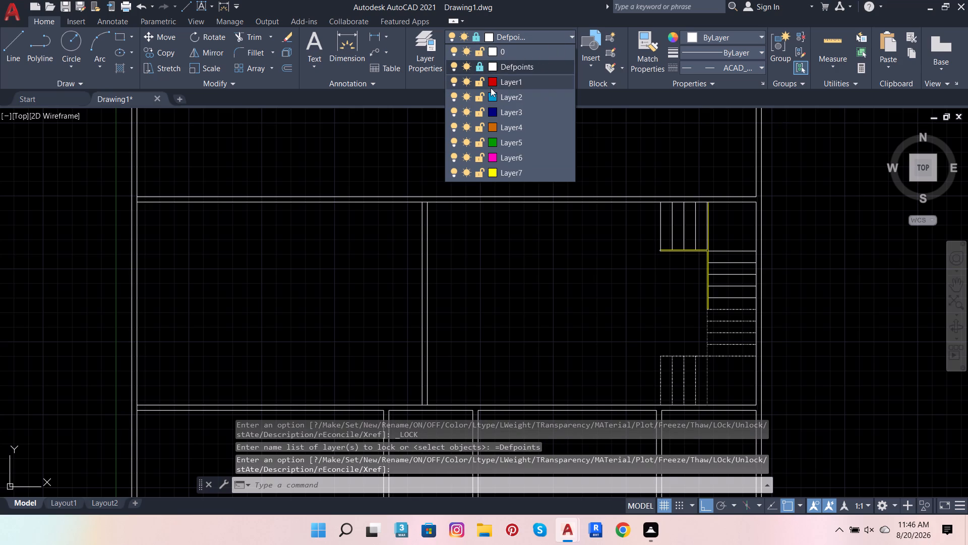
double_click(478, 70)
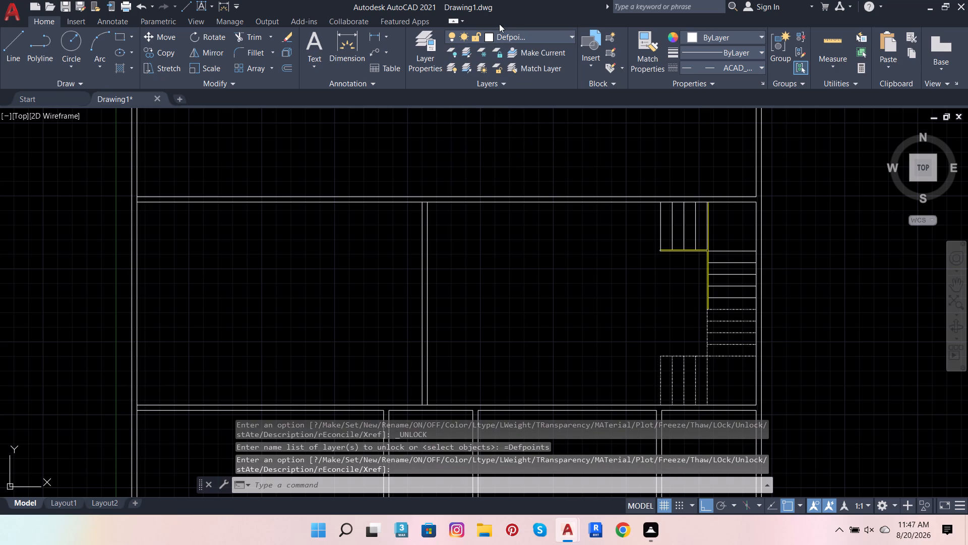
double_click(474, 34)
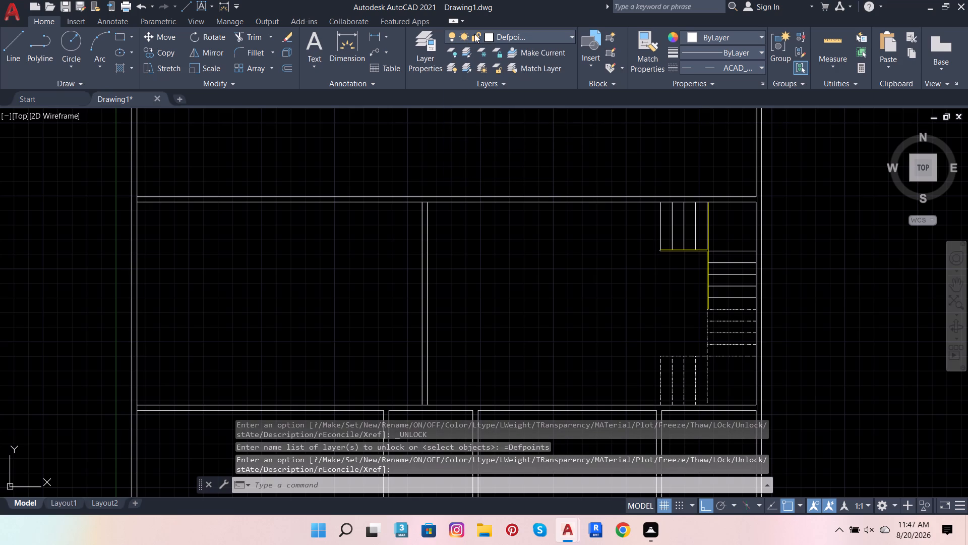
Lock the Defpoints layer.
left_click(478, 35)
double_click(475, 67)
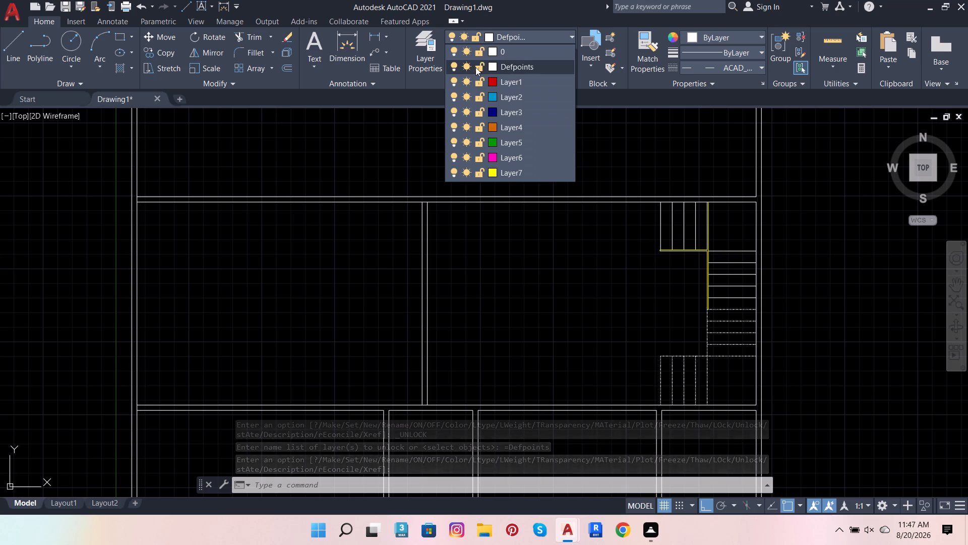
scroll(456, 157, "down", 3)
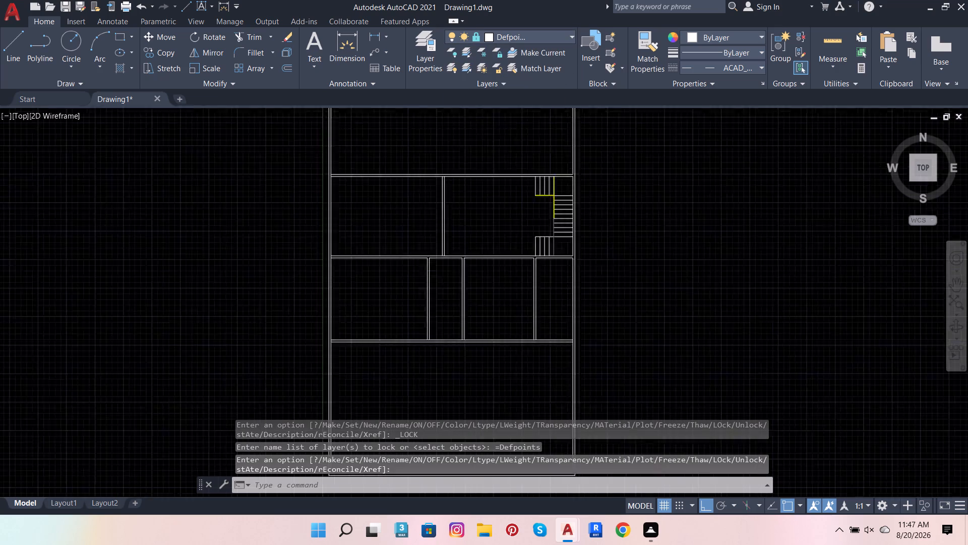
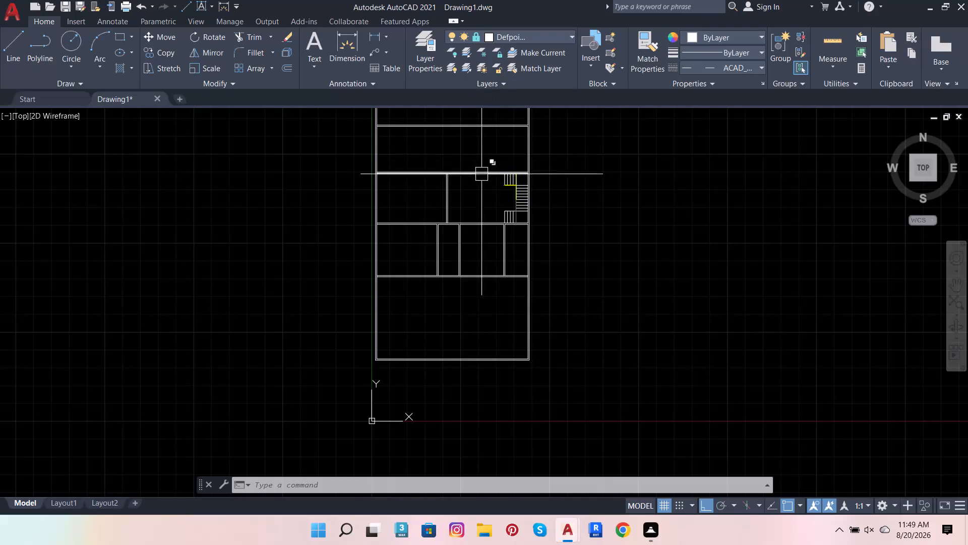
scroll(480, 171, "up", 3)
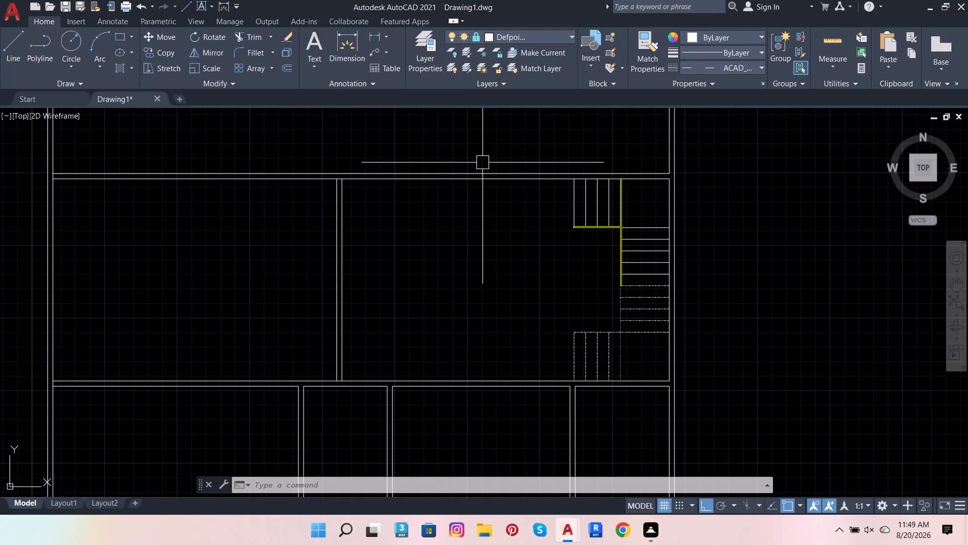
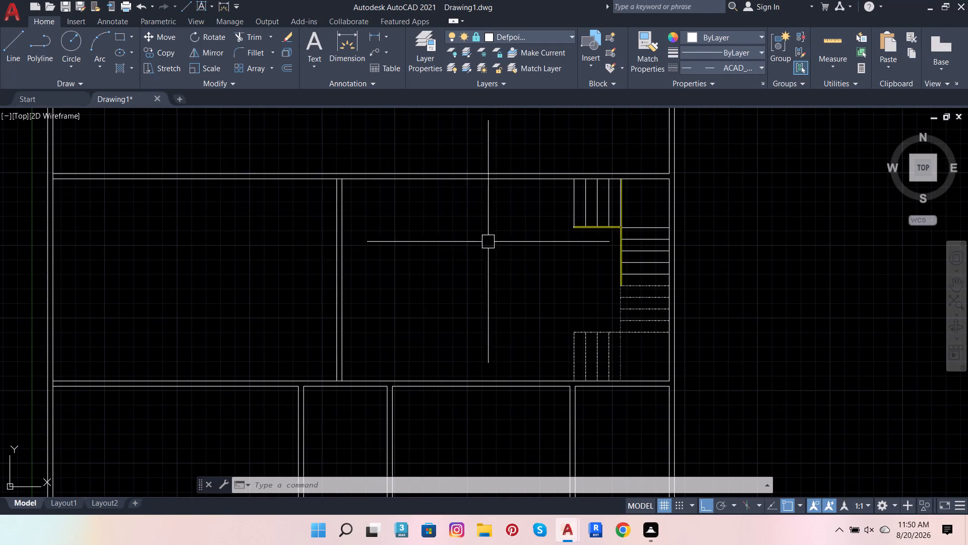
Offset the inner east wall line of the room north of the staircase about 10'-1 1/2" into the room.
scroll(488, 242, "up", 1)
scroll(779, 285, "up", 3)
scroll(619, 297, "down", 3)
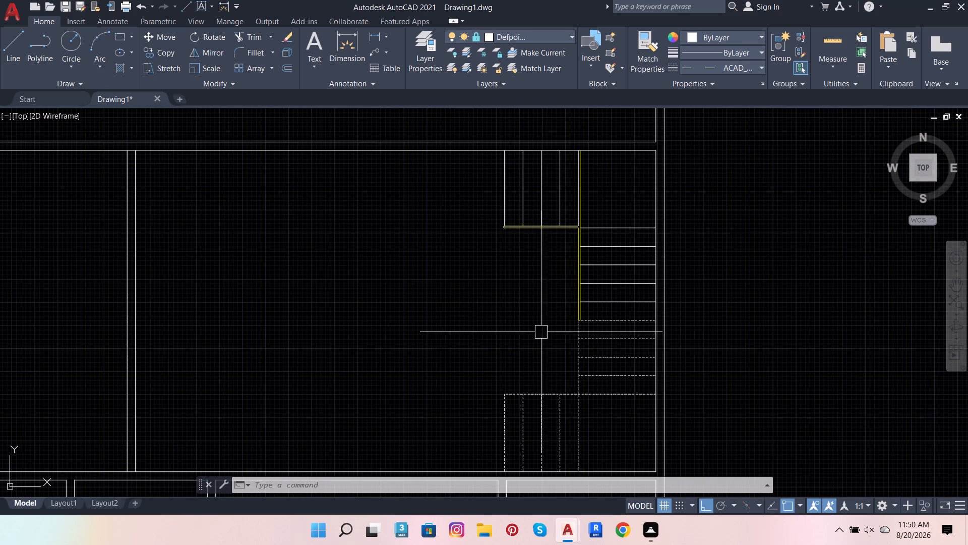
scroll(513, 305, "down", 3)
scroll(518, 203, "up", 3)
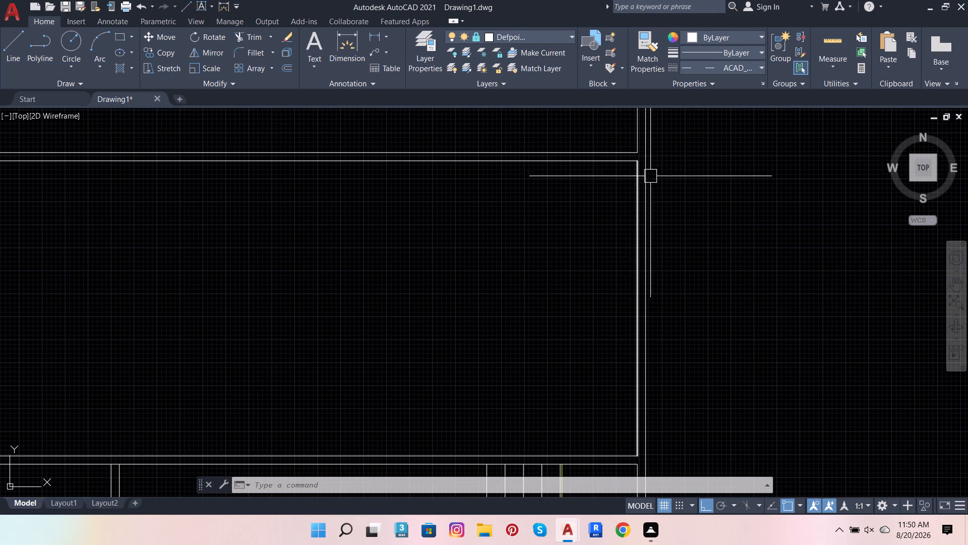
scroll(656, 175, "down", 3)
scroll(655, 182, "up", 1)
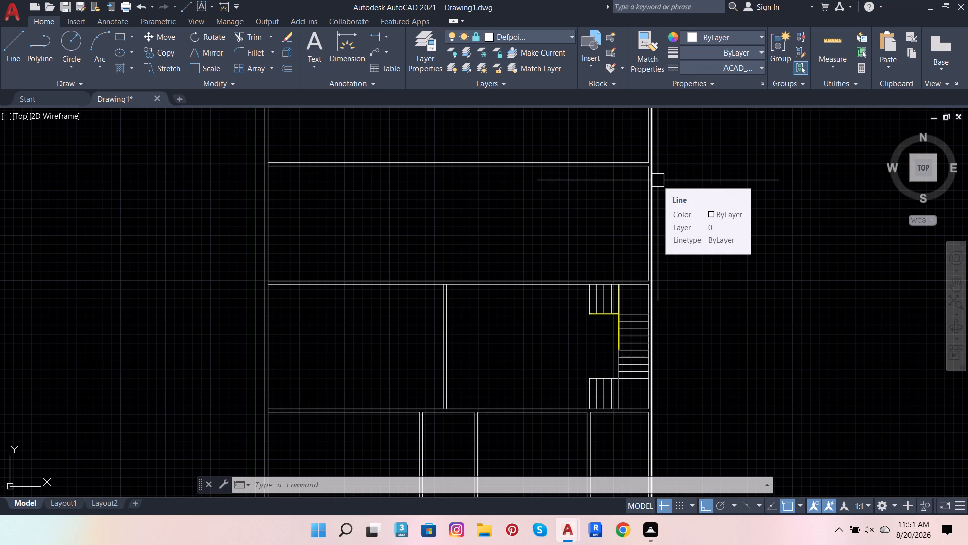
scroll(648, 183, "up", 3)
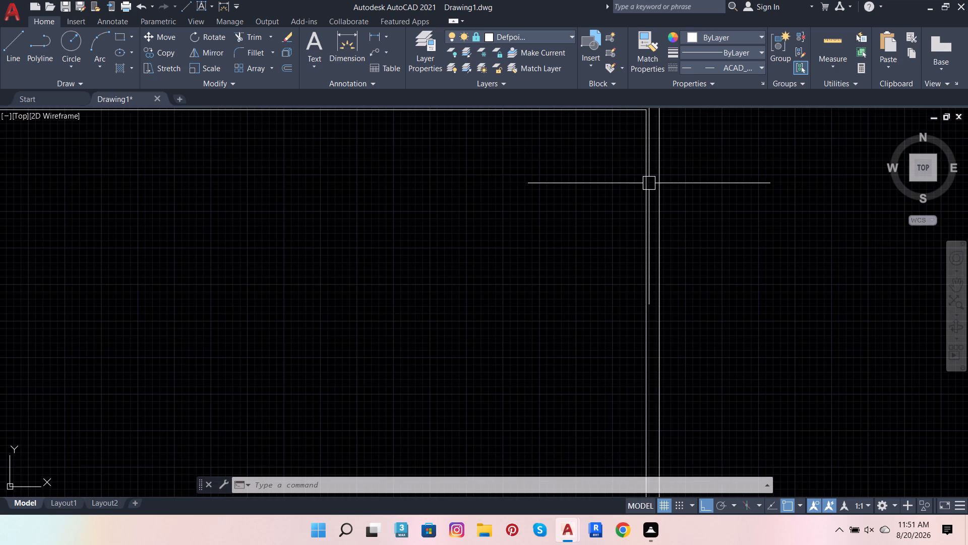
left_click(649, 183)
scroll(673, 281, "down", 3)
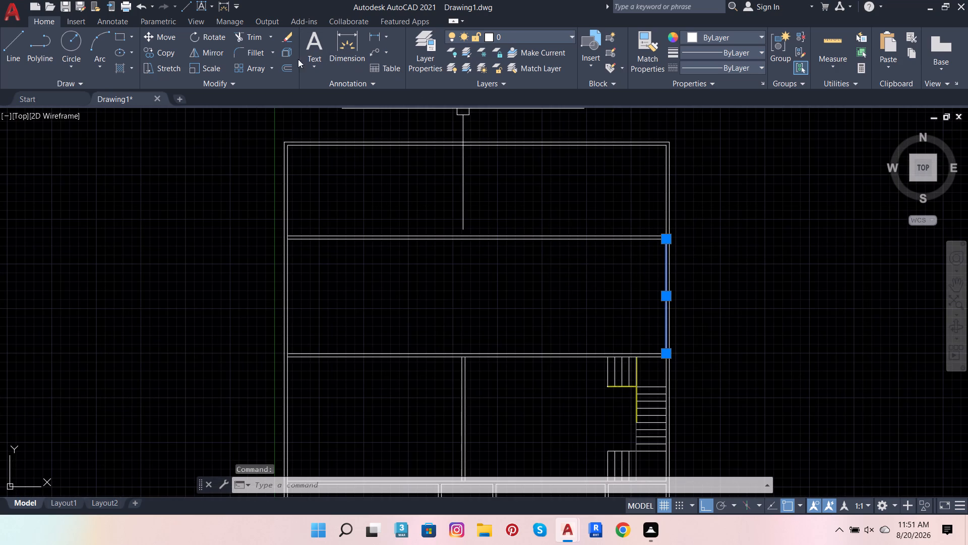
left_click(279, 69)
left_click(290, 73)
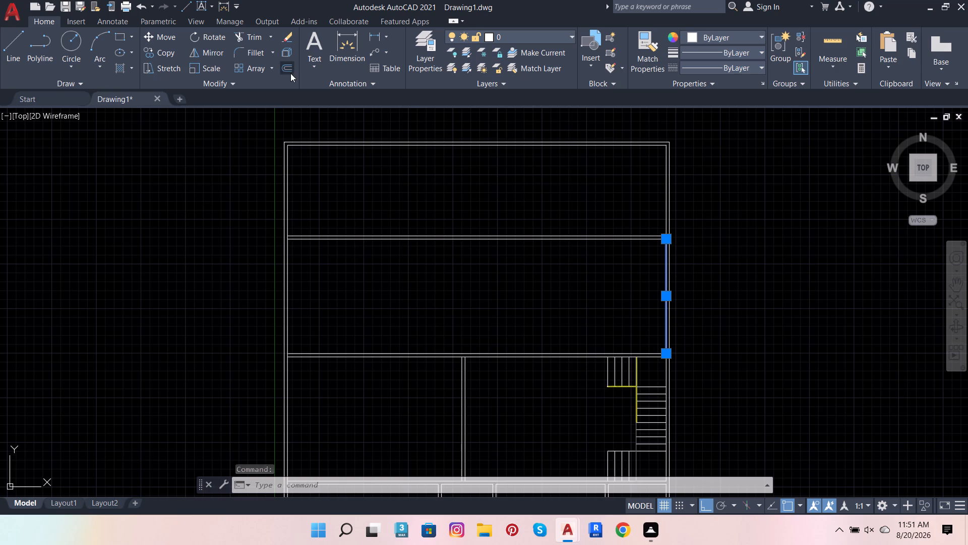
scroll(657, 241, "up", 3)
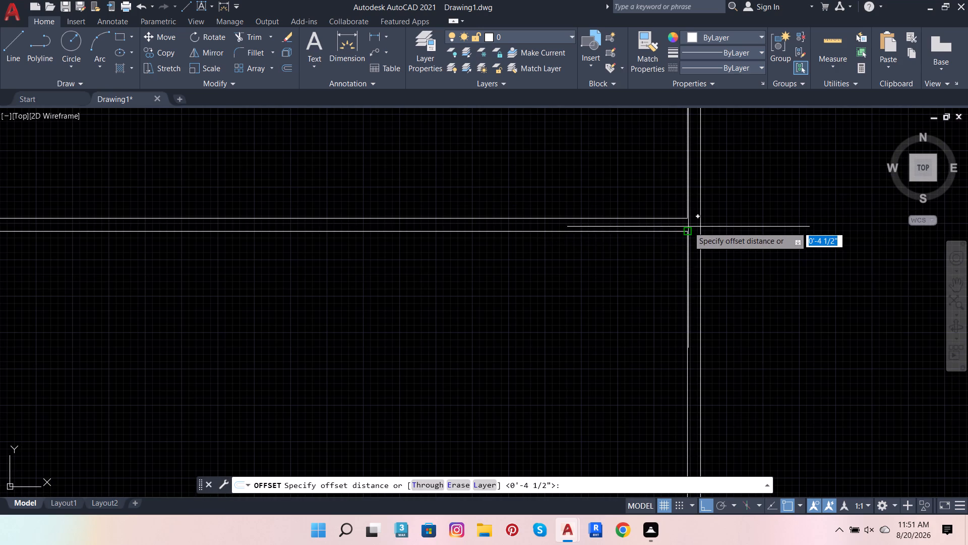
left_click(686, 232)
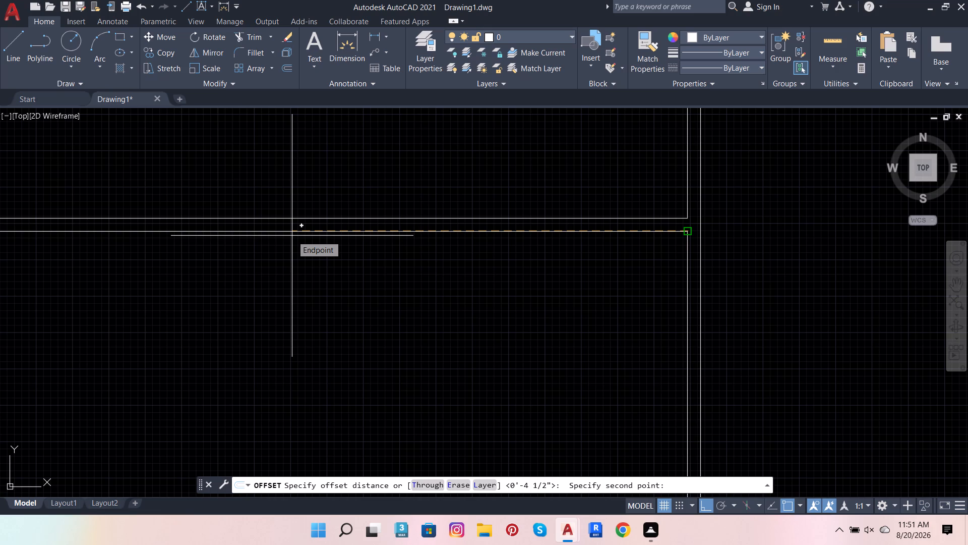
key("6")
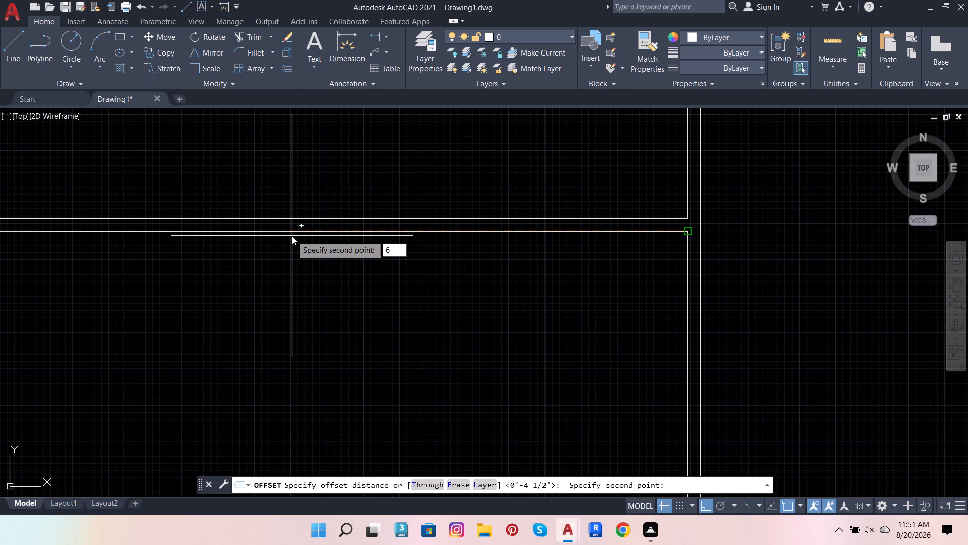
type("'9")
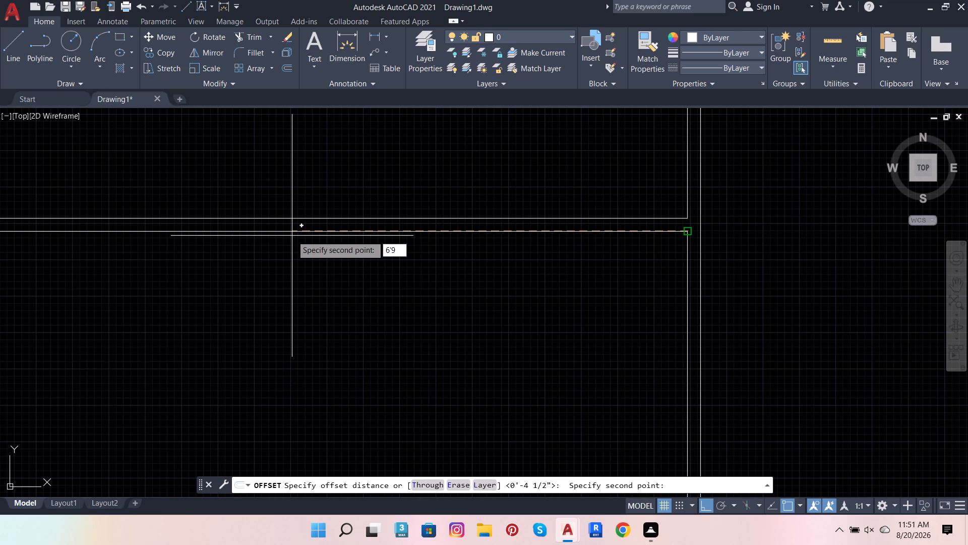
key("Return")
left_click(292, 236)
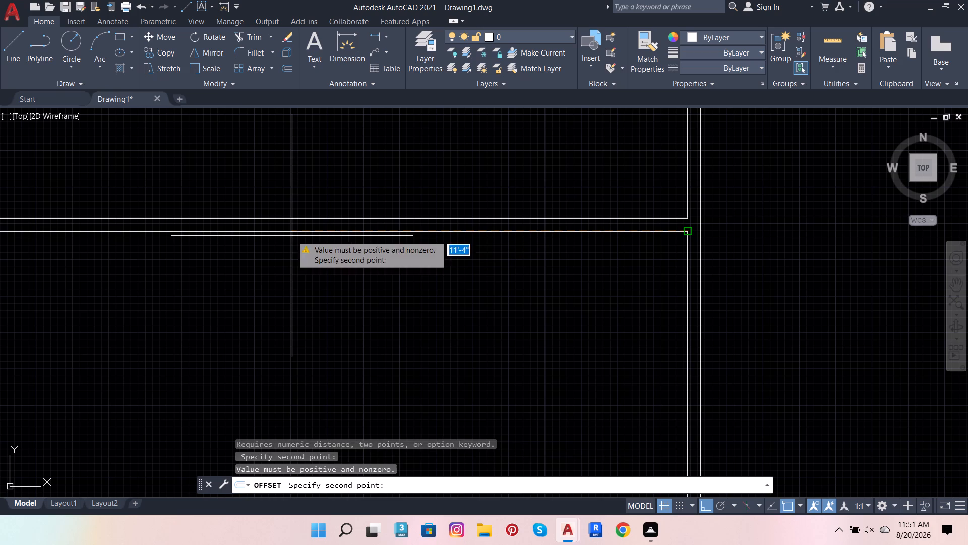
scroll(606, 325, "down", 3)
left_click(534, 281)
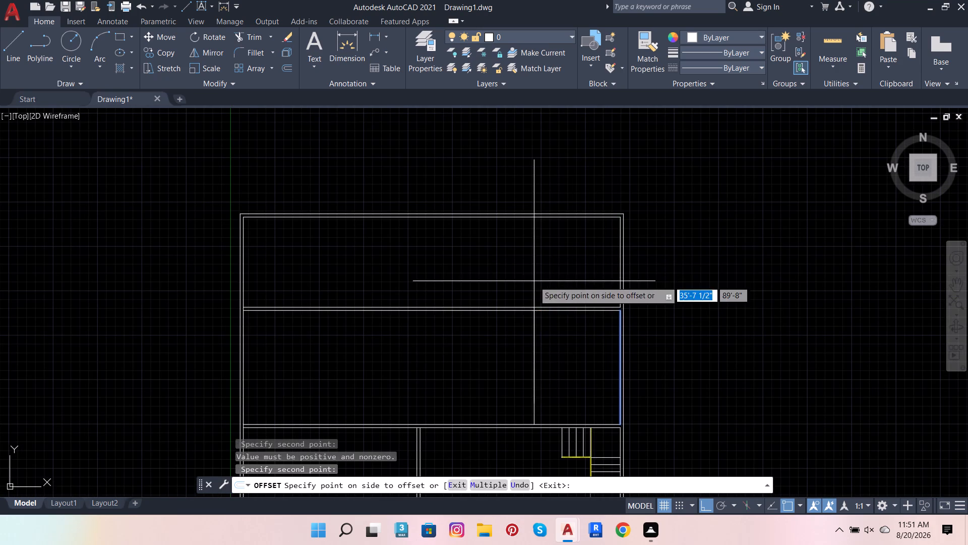
scroll(617, 288, "up", 2)
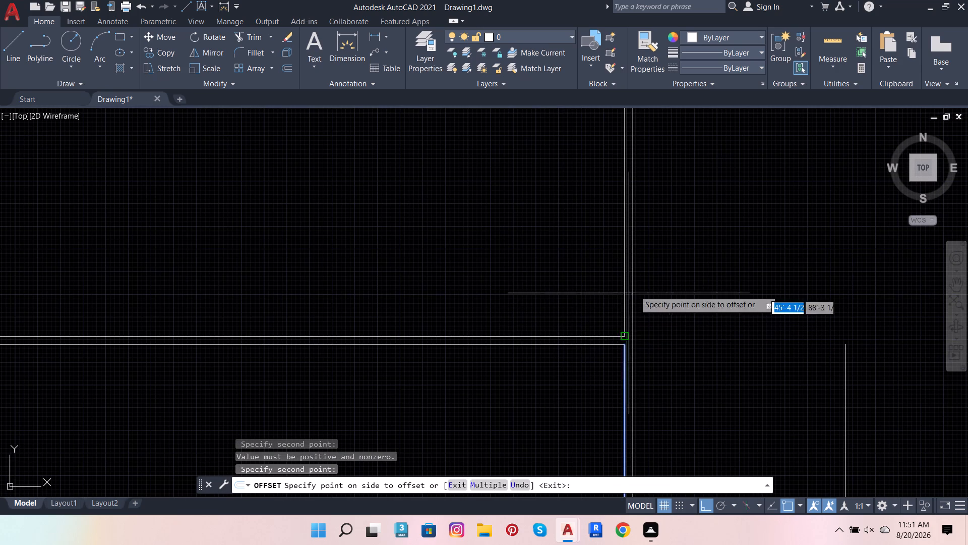
scroll(216, 411, "down", 3)
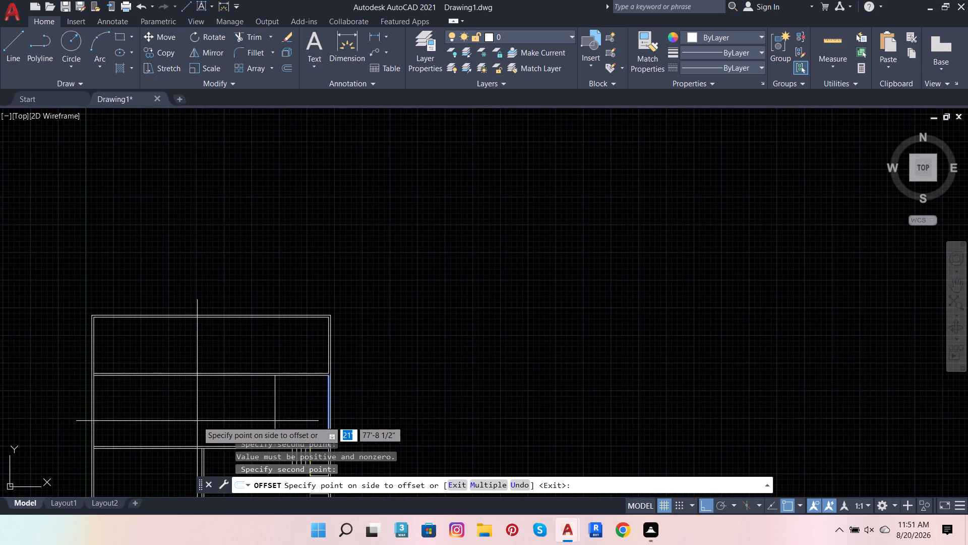
scroll(197, 421, "up", 2)
left_click(200, 414)
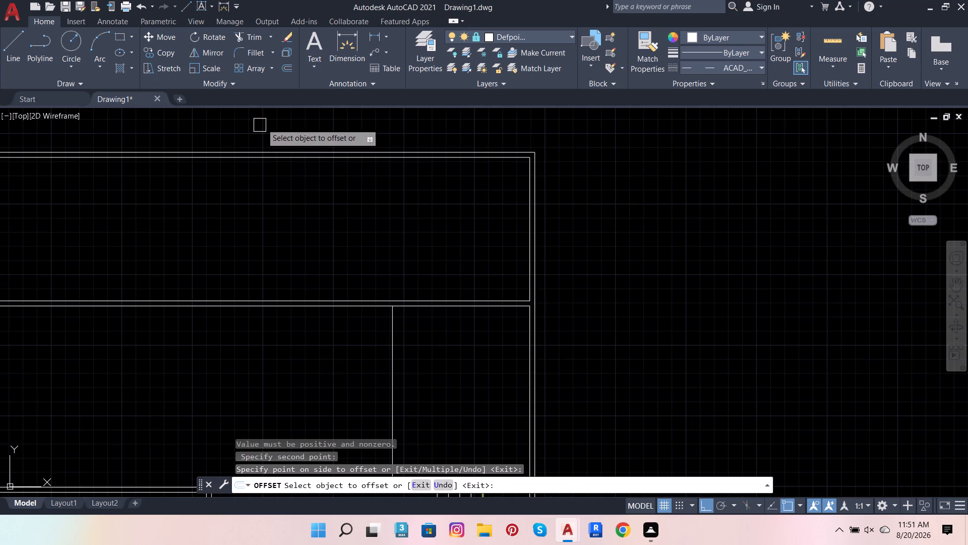
Offset the new partition line 4.5" to the west to give the partition its wall thickness.
left_click(294, 69)
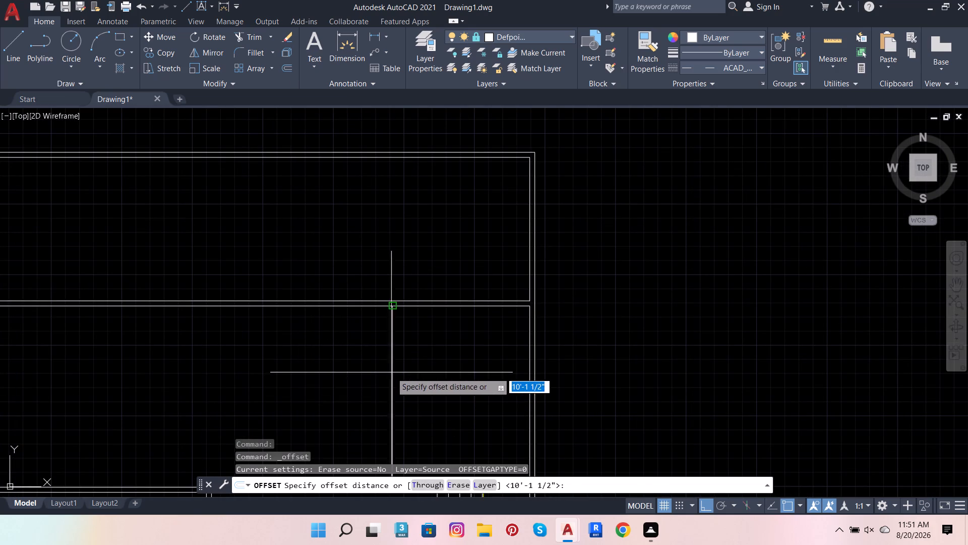
left_click_drag(394, 370, 381, 372)
type("4.5")
key("Return")
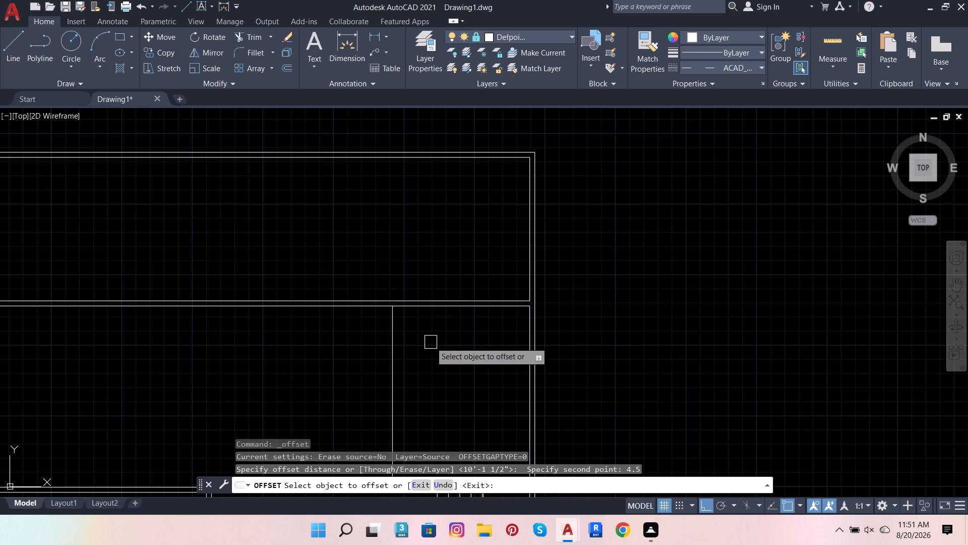
left_click(393, 355)
left_click(257, 343)
Offset the west face of the new partition 12'9" to the west for the second partition line.
scroll(273, 282, "down", 3)
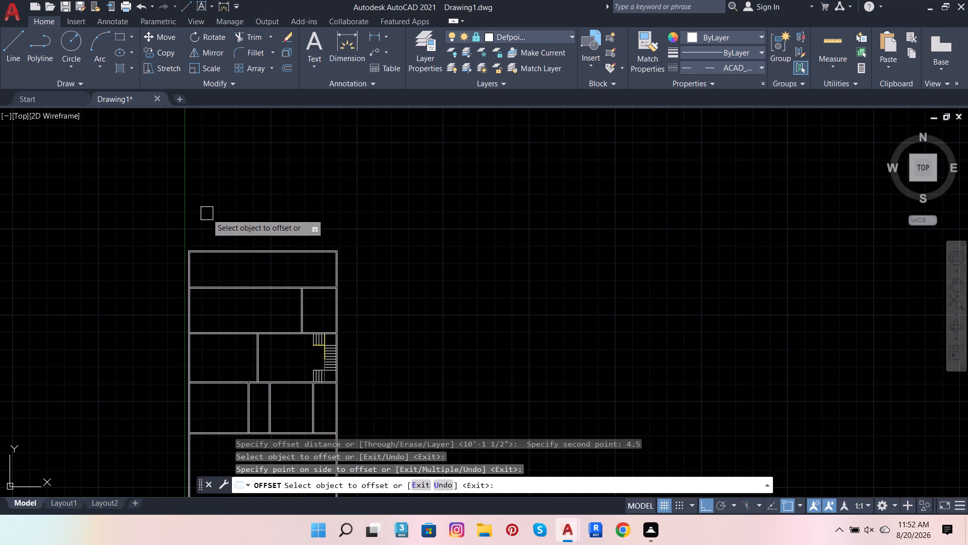
scroll(261, 326, "up", 4)
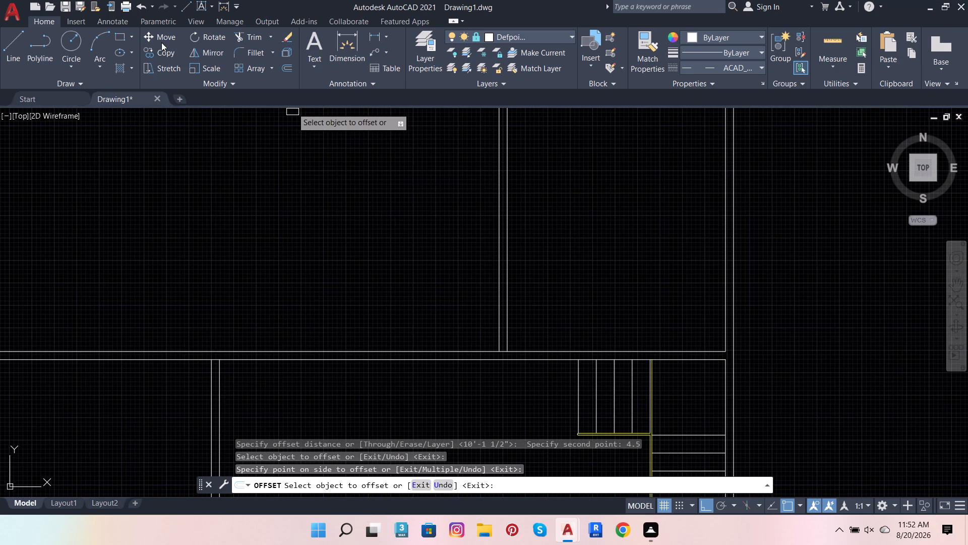
left_click(286, 66)
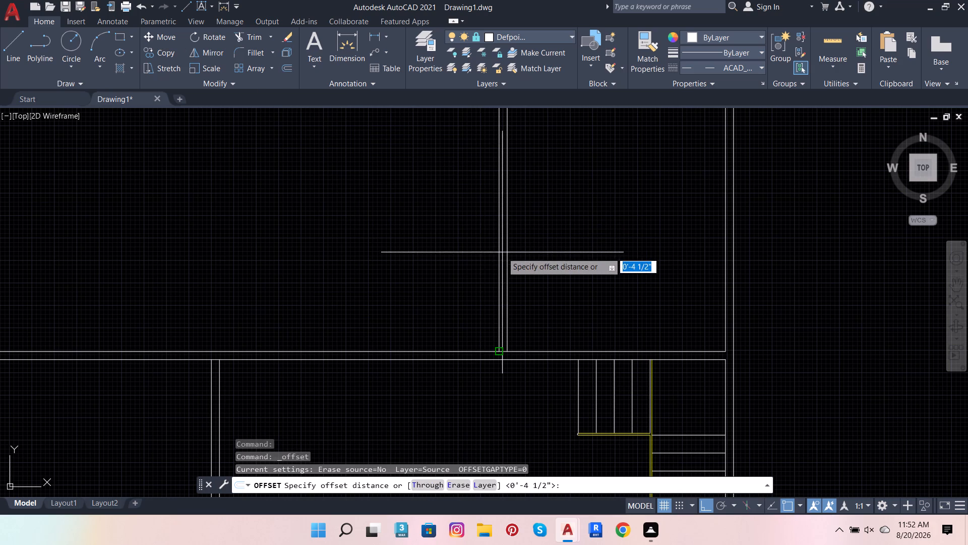
left_click(503, 349)
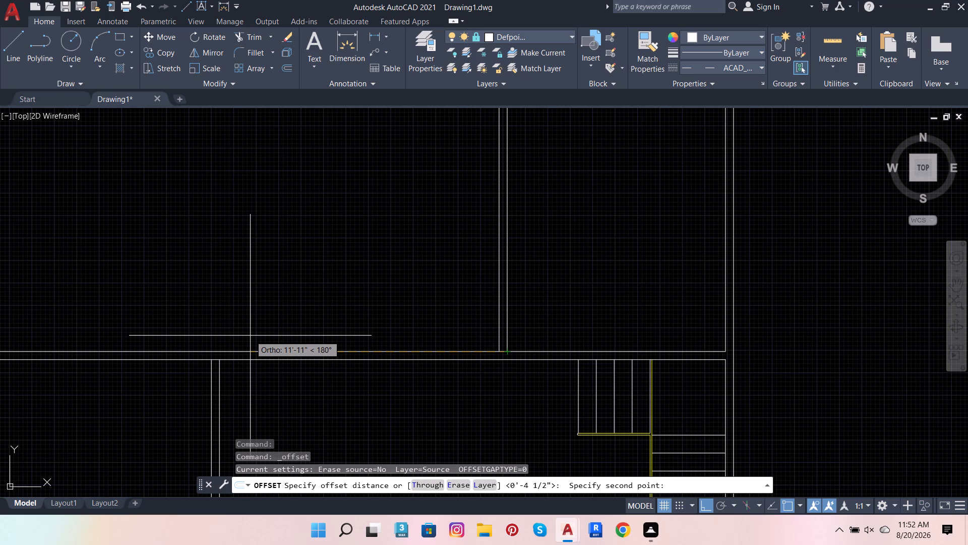
type("12")
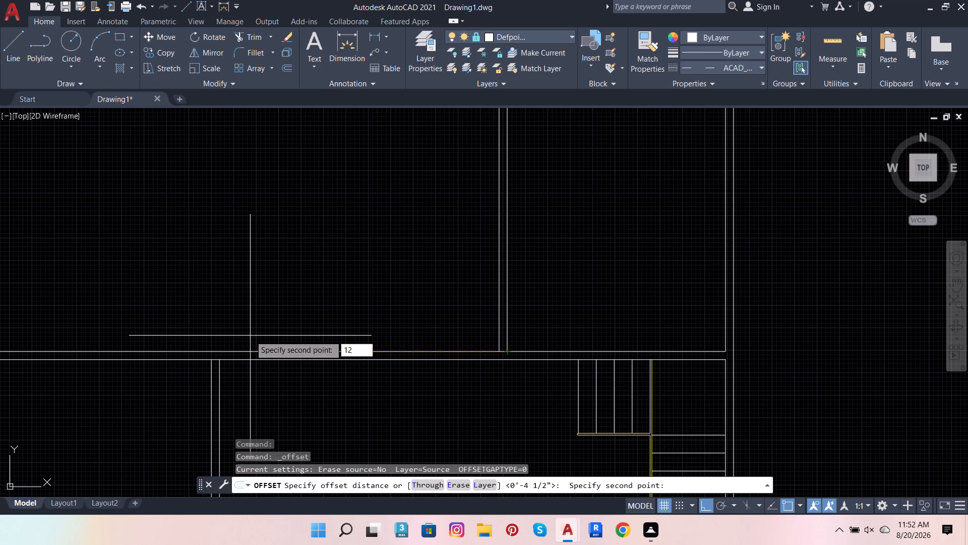
key("apostrophe")
key("9")
key("Return")
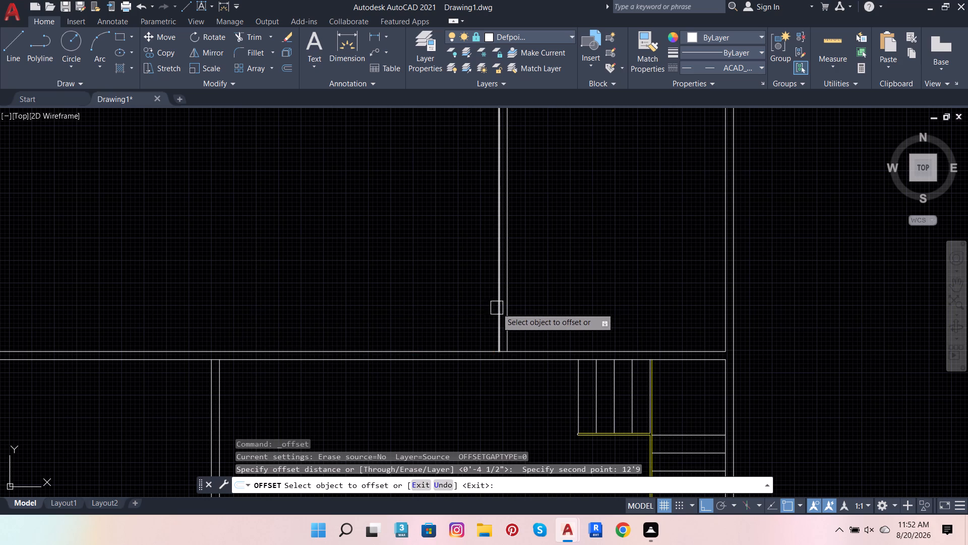
left_click_drag(500, 308, 488, 311)
left_click(0, 344)
Offset the second partition line 4.5" to the west to form the wall thickness.
scroll(435, 309, "down", 4)
scroll(390, 303, "up", 3)
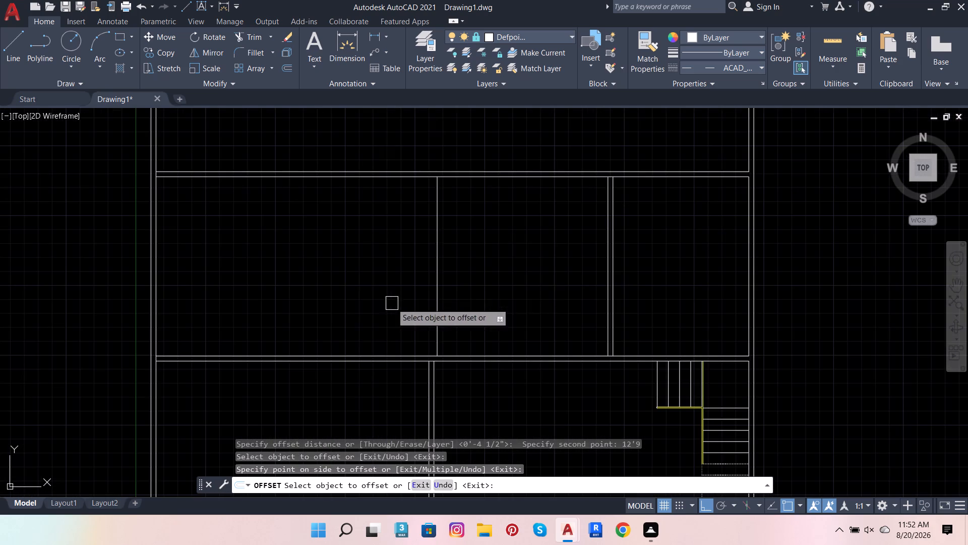
left_click(286, 70)
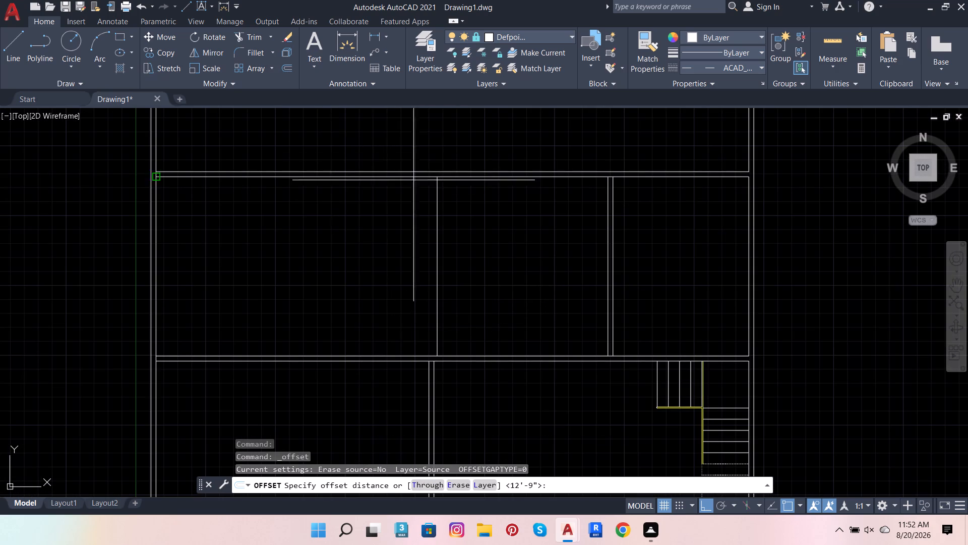
left_click(437, 176)
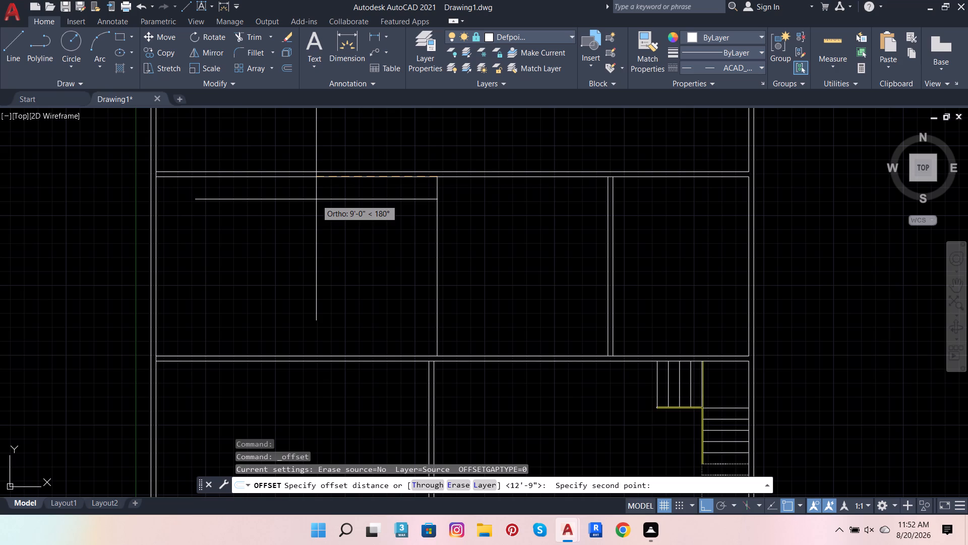
type("4.5")
key("Return")
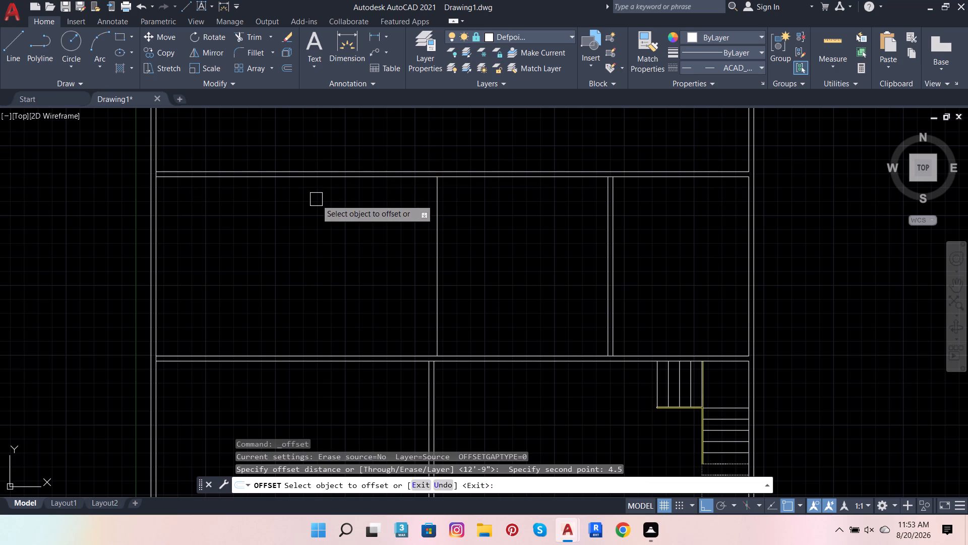
left_click(432, 286)
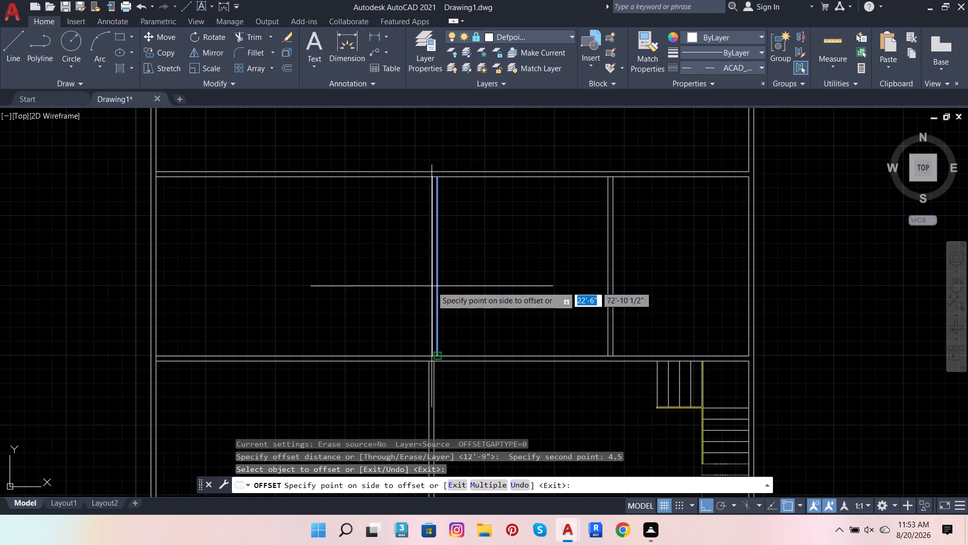
left_click(276, 286)
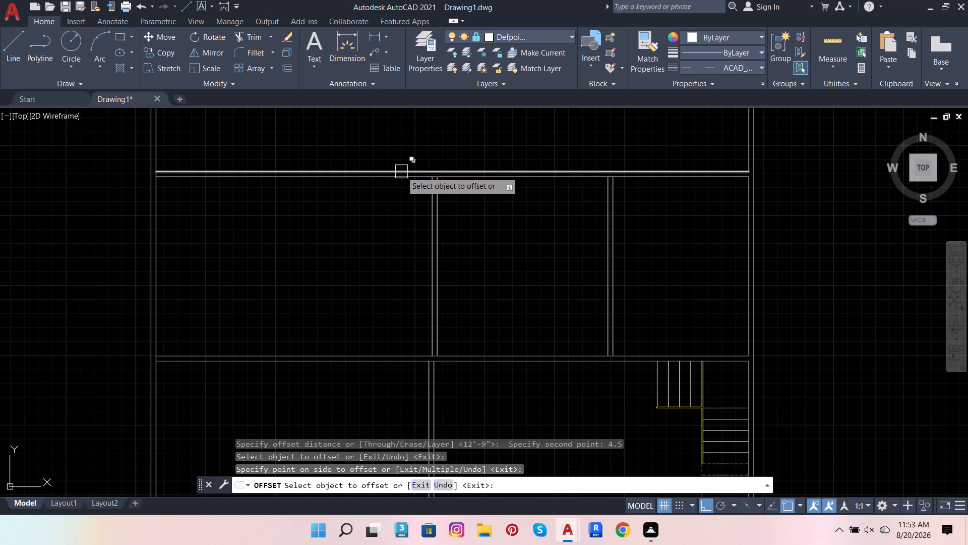
Offset the west face of the second partition 15'4" to the west for the third partition line.
left_click(282, 65)
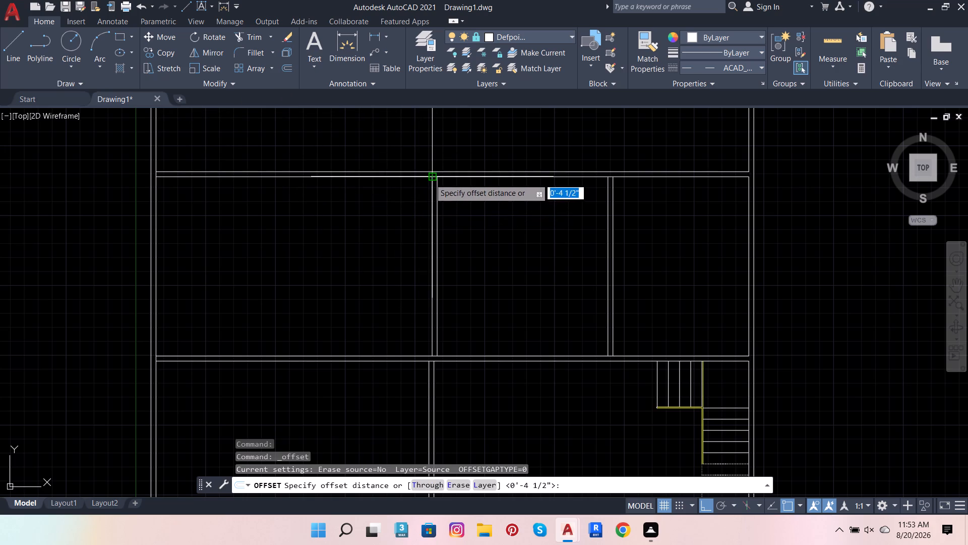
left_click(430, 179)
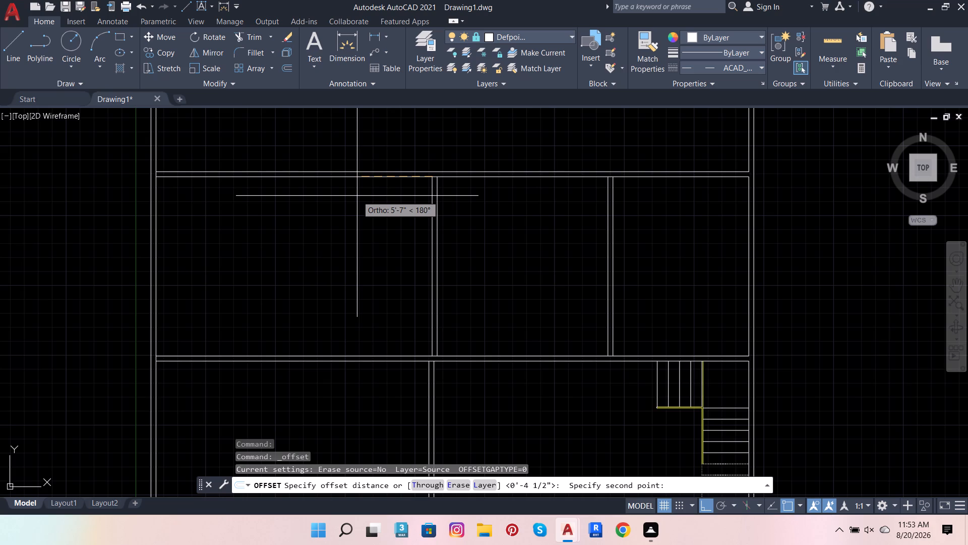
type("15'")
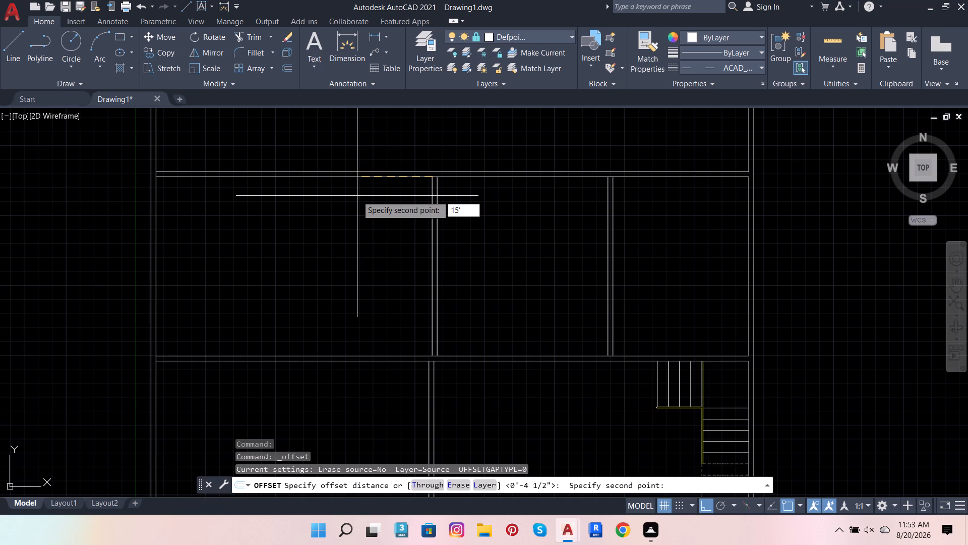
key("4")
key("Return")
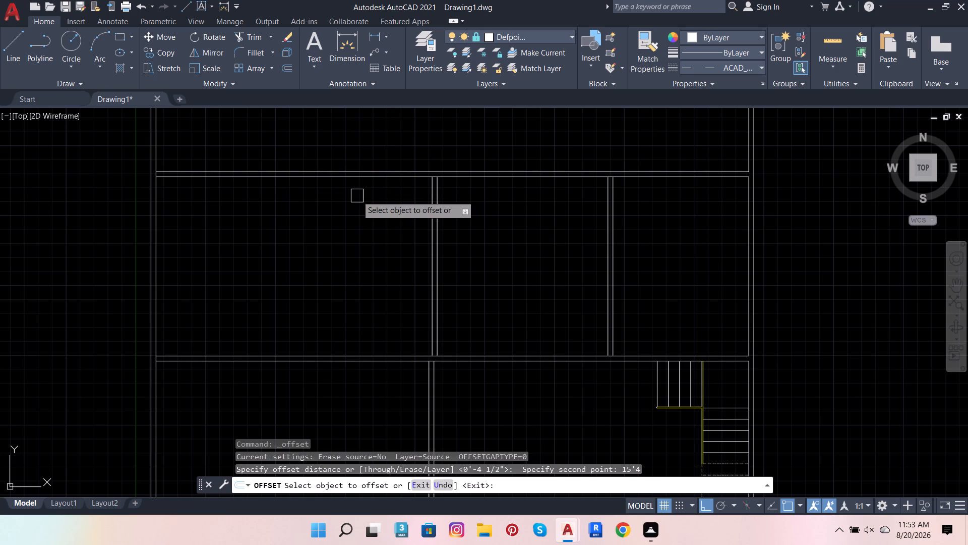
left_click_drag(427, 219, 408, 228)
left_click(175, 279)
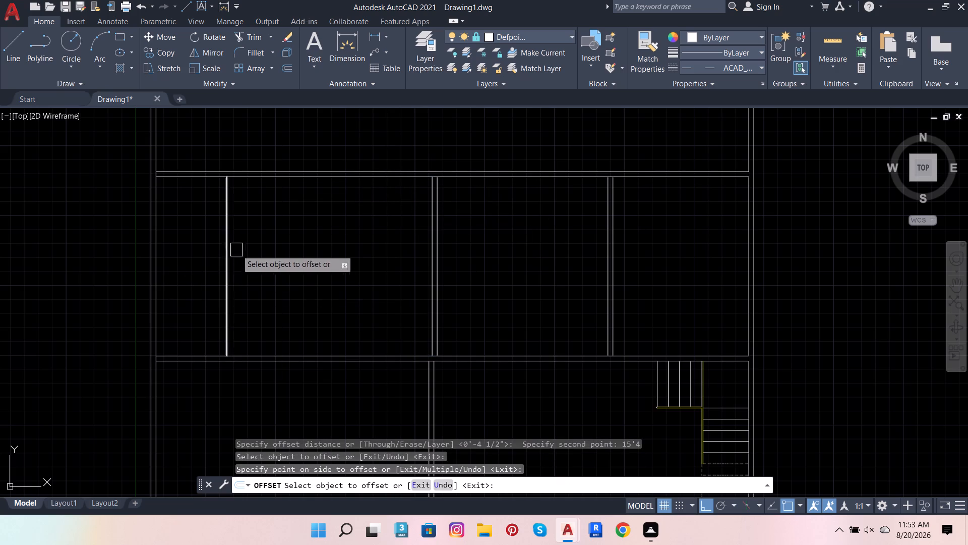
Offset the third partition line 4.5" to the west to form its wall thickness.
scroll(283, 250, "down", 2)
scroll(239, 262, "up", 2)
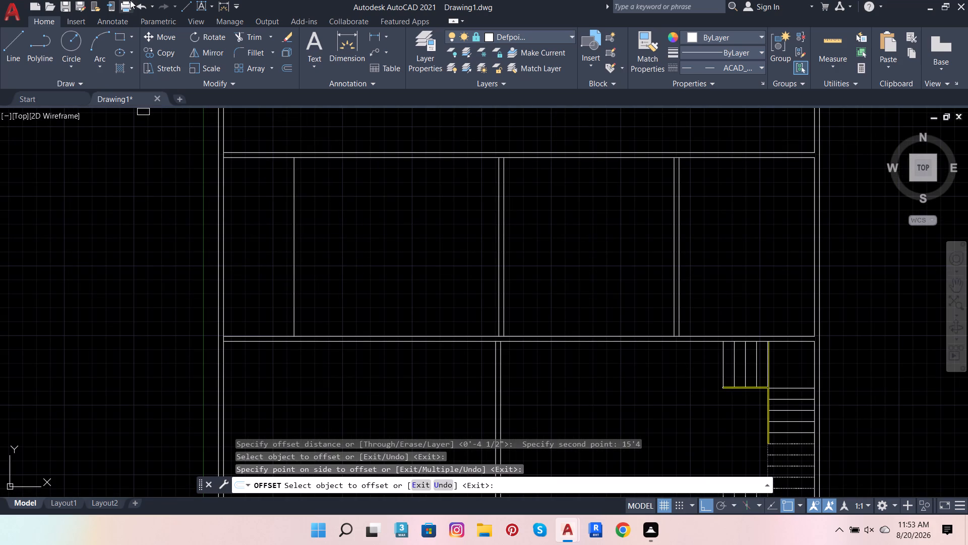
left_click(281, 70)
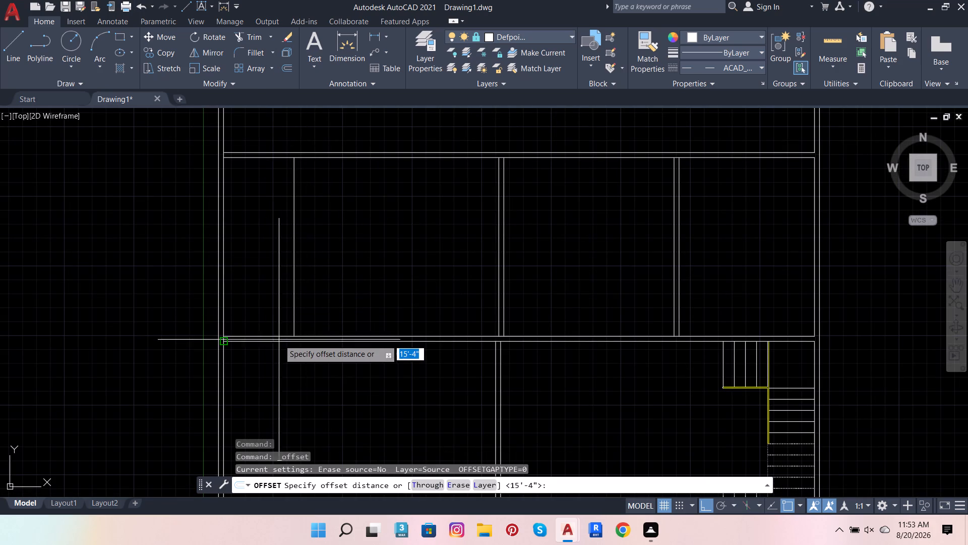
left_click(290, 337)
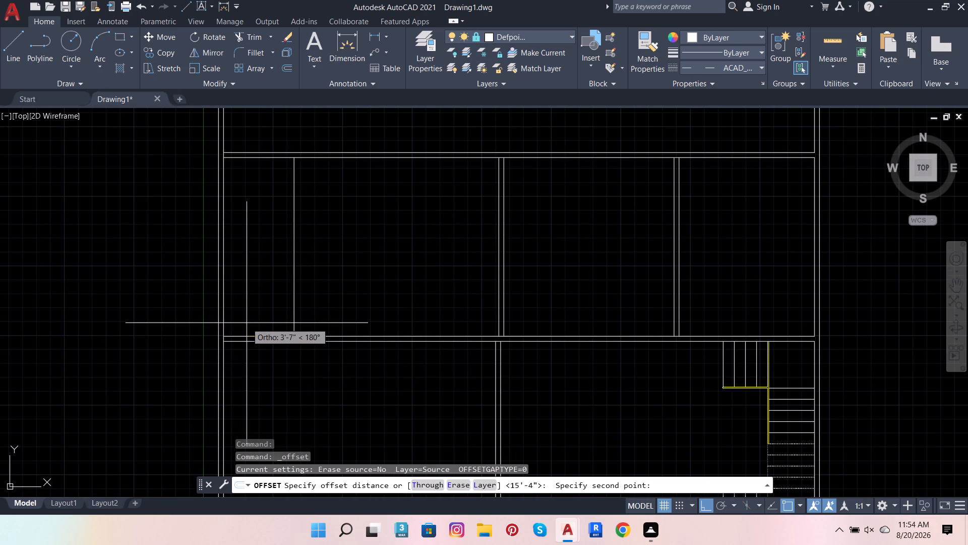
type("4.5")
key("Return")
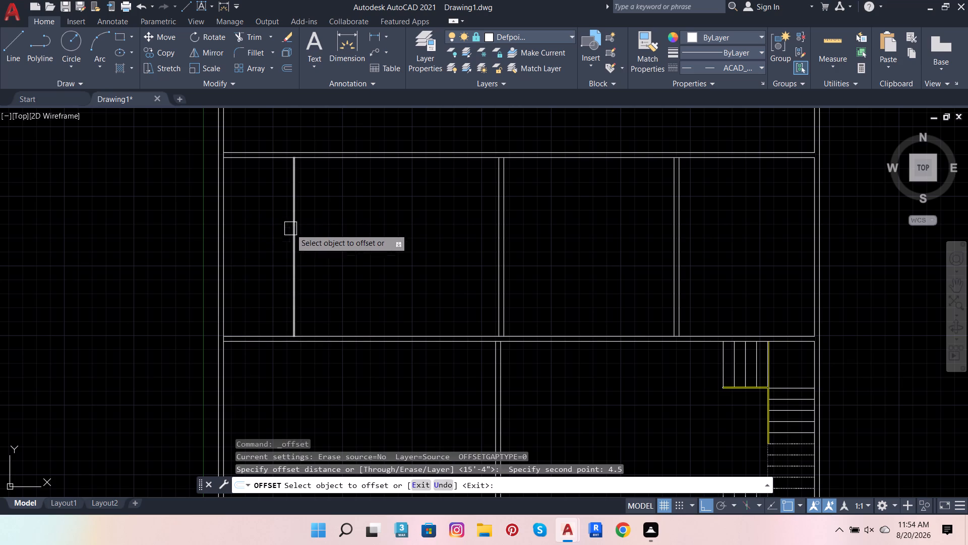
left_click(292, 231)
left_click(220, 234)
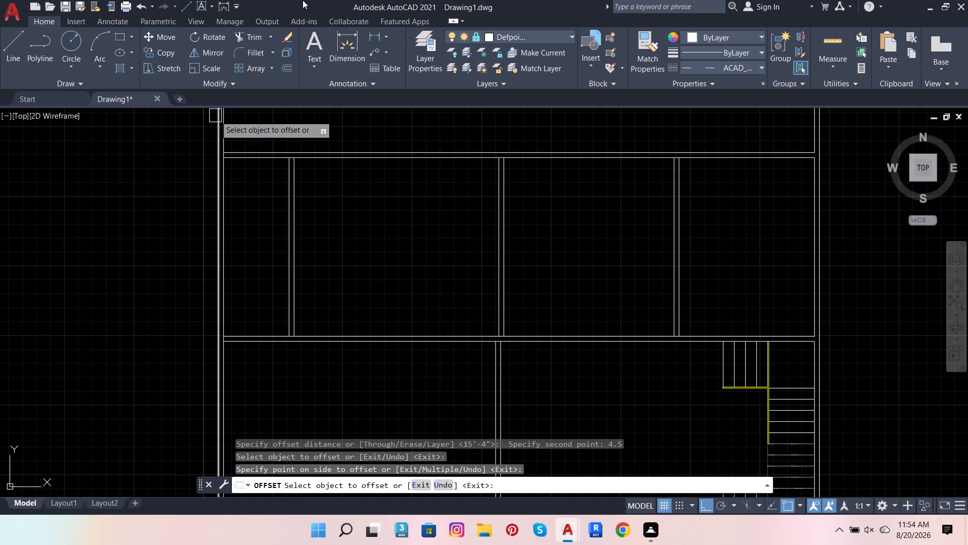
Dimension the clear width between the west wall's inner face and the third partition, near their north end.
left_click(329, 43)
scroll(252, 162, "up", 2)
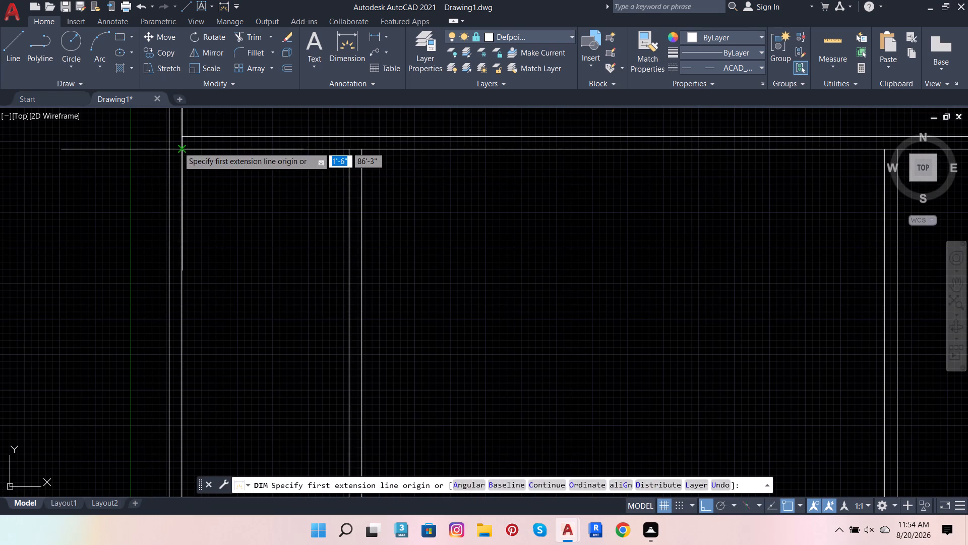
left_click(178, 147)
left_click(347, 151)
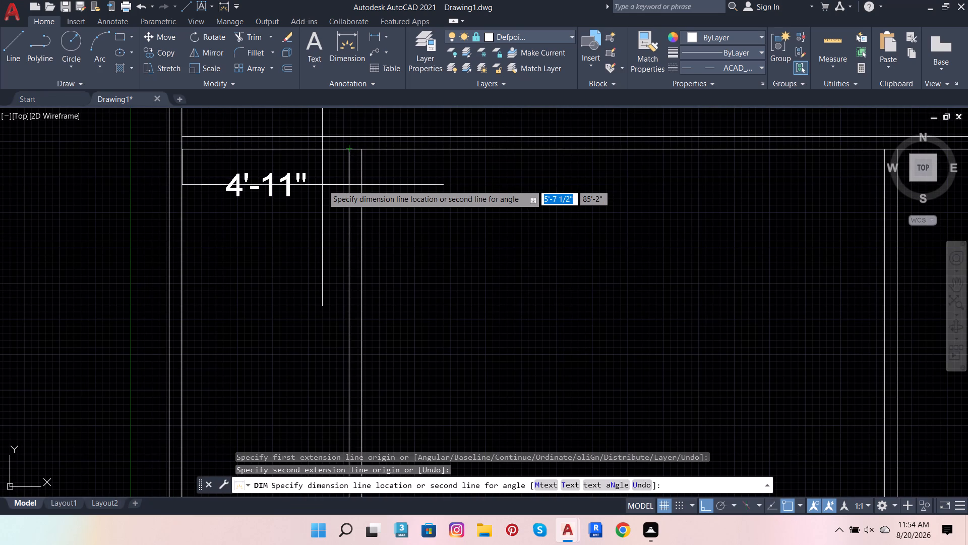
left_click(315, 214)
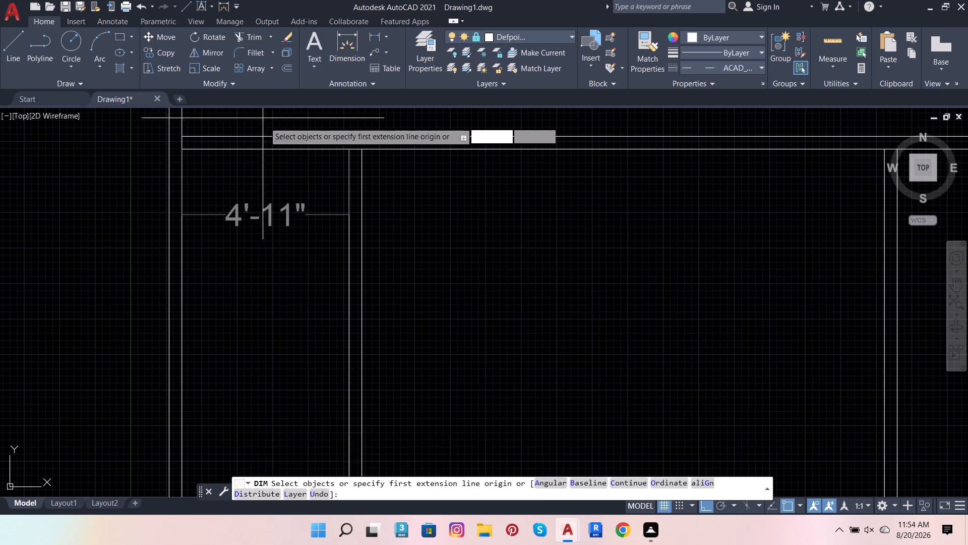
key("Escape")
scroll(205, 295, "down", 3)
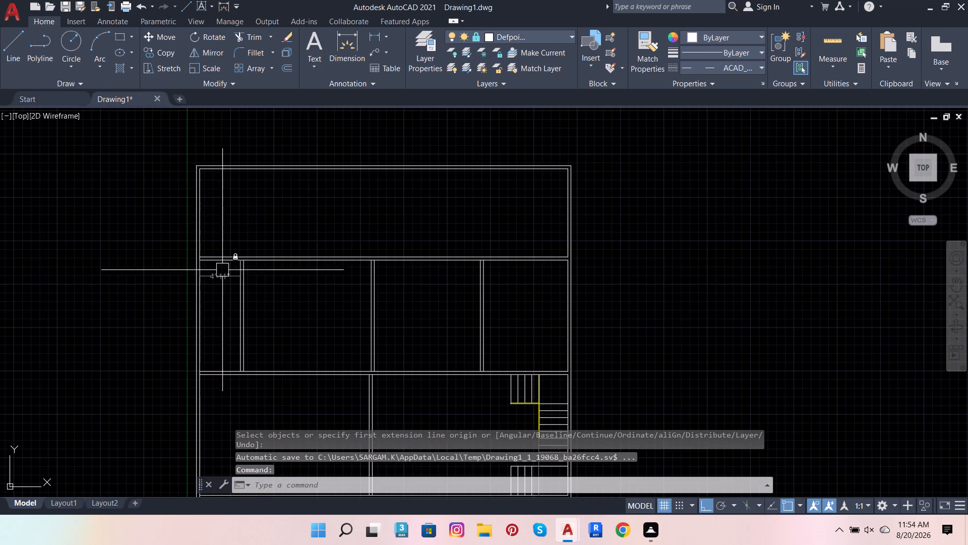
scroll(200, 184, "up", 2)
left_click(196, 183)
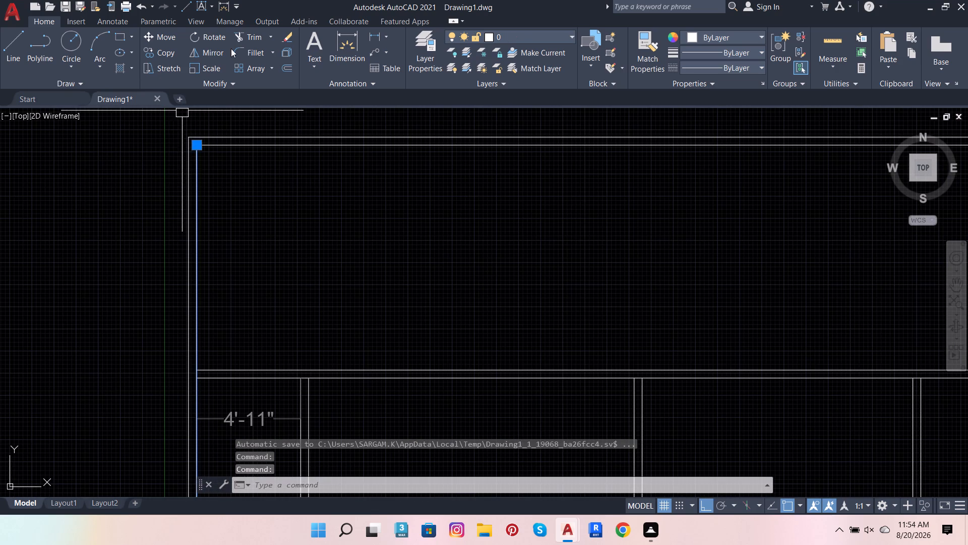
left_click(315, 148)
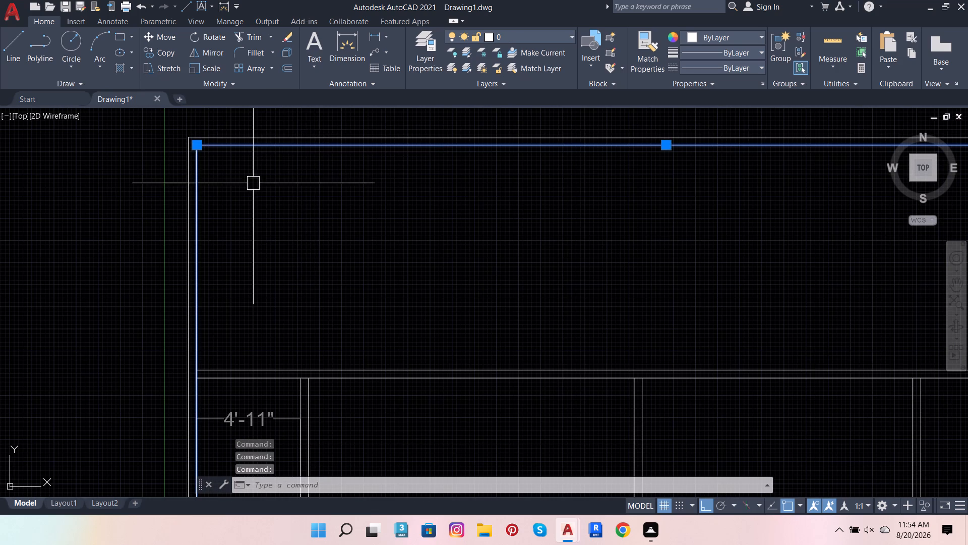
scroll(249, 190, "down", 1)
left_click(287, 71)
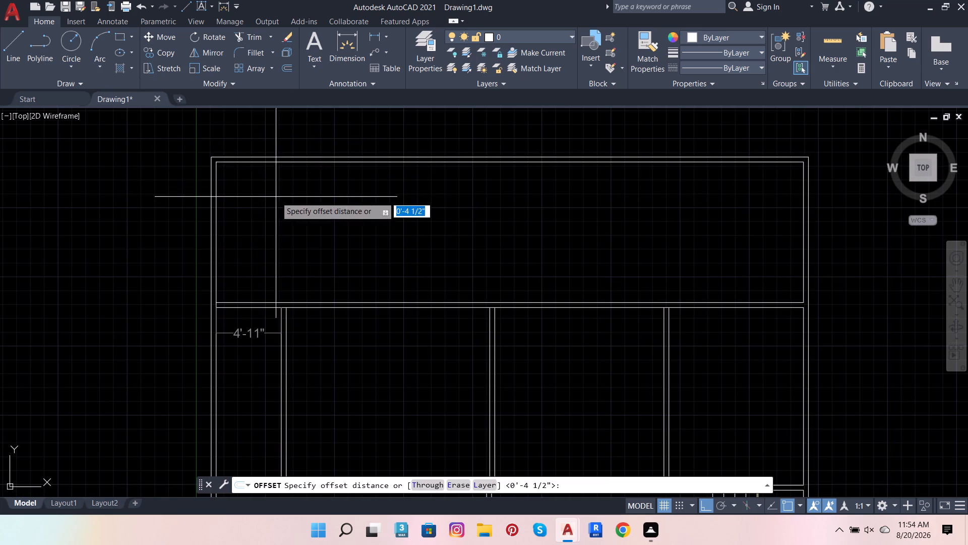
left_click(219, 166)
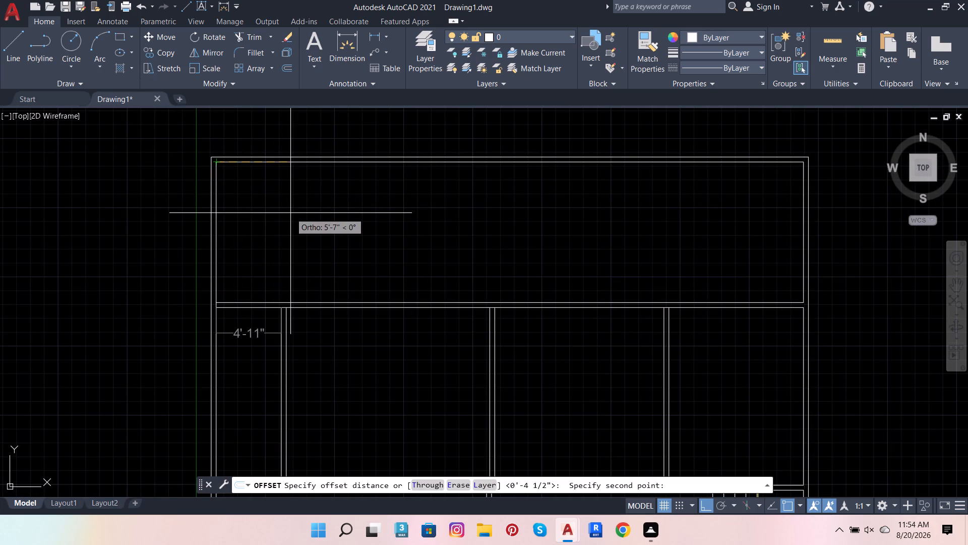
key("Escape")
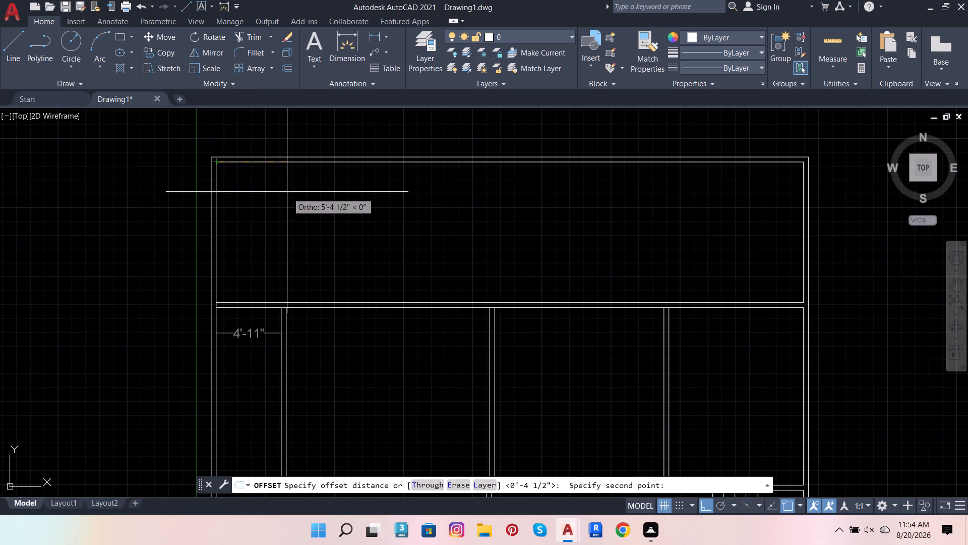
Erase the outer walls' inner face lines on all four sides, keeping the east segment beside the stairs.
left_click_drag(264, 167, 258, 173)
left_click(220, 197)
scroll(237, 221, "down", 1)
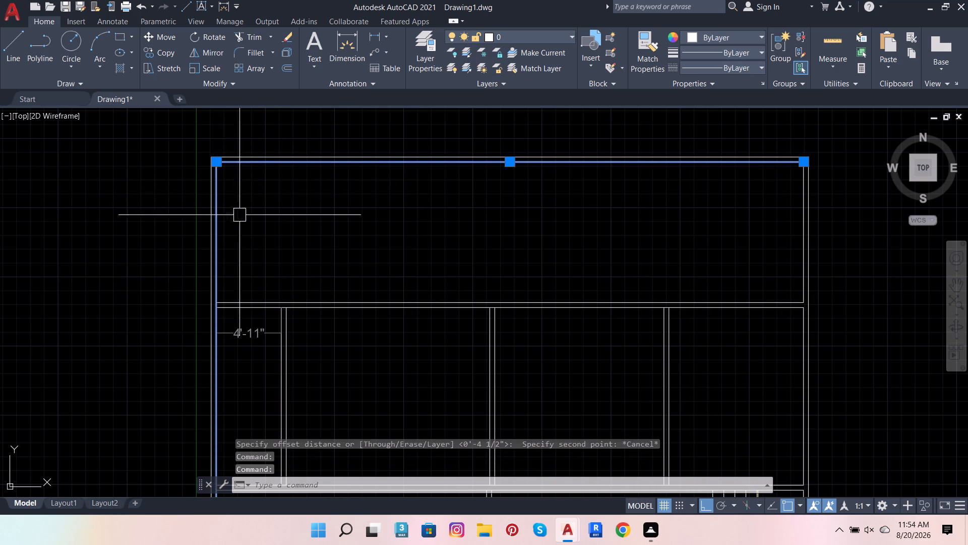
scroll(236, 222, "down", 2)
scroll(322, 236, "up", 3)
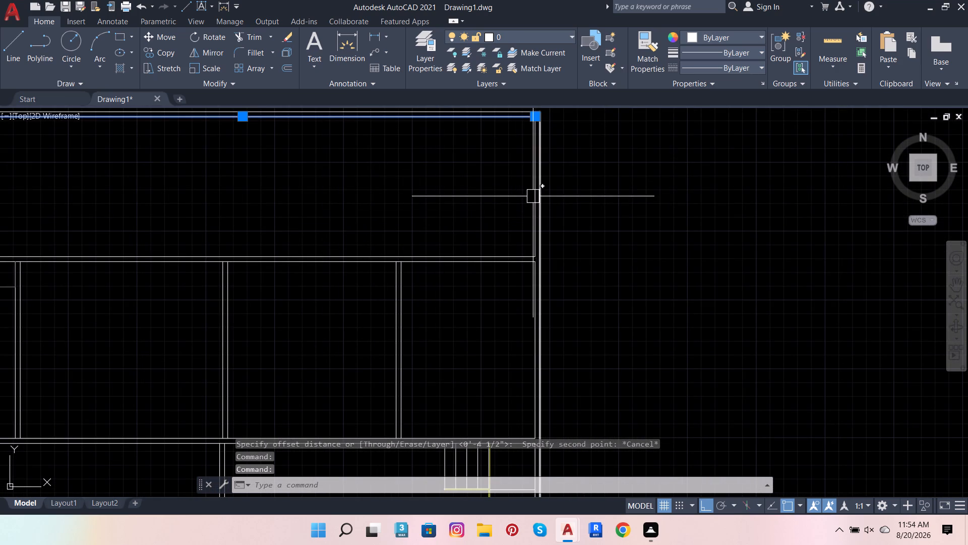
left_click(533, 196)
scroll(535, 330, "up", 2)
left_click(534, 329)
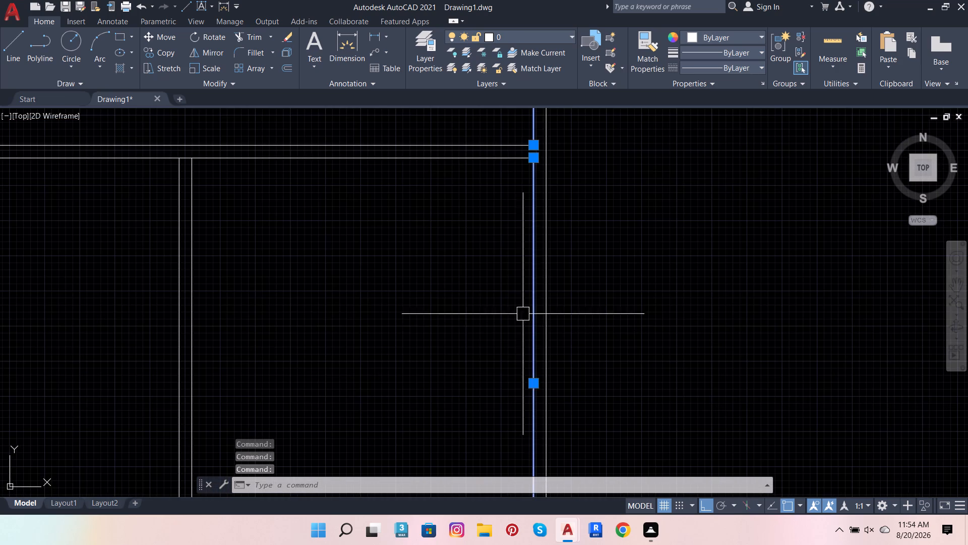
scroll(503, 264, "down", 5)
scroll(490, 443, "up", 3)
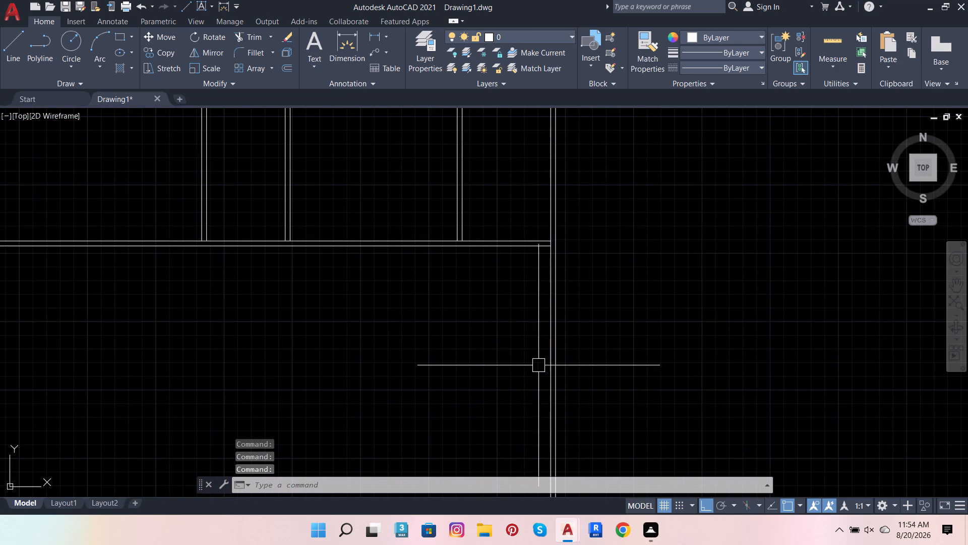
left_click(548, 361)
scroll(467, 375, "down", 4)
scroll(454, 400, "up", 2)
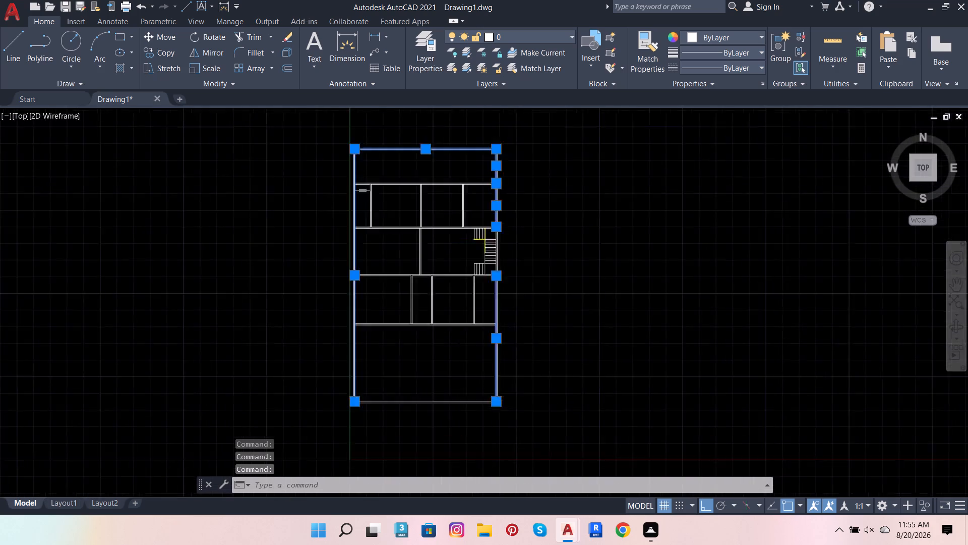
scroll(454, 400, "up", 2)
left_click(453, 405)
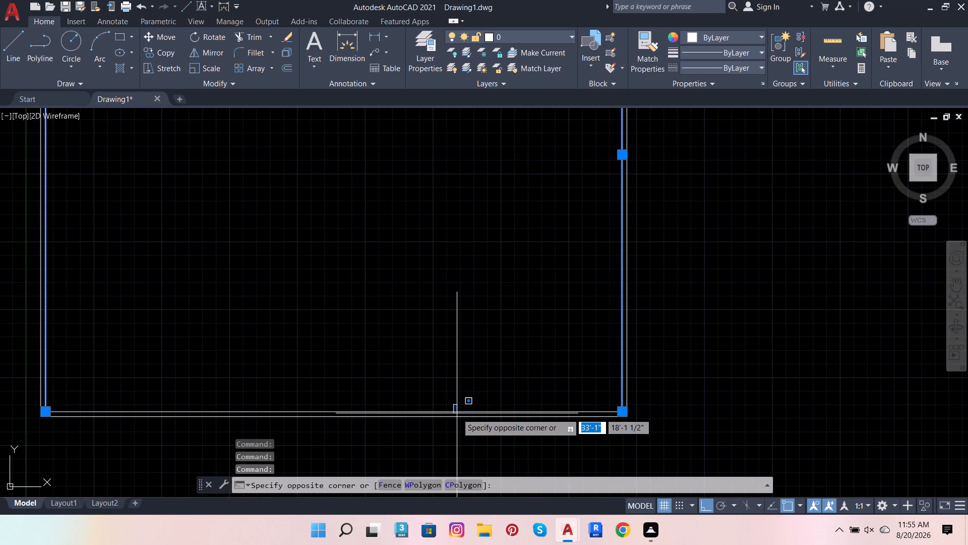
left_click(457, 413)
scroll(455, 410, "up", 4)
left_click(453, 422)
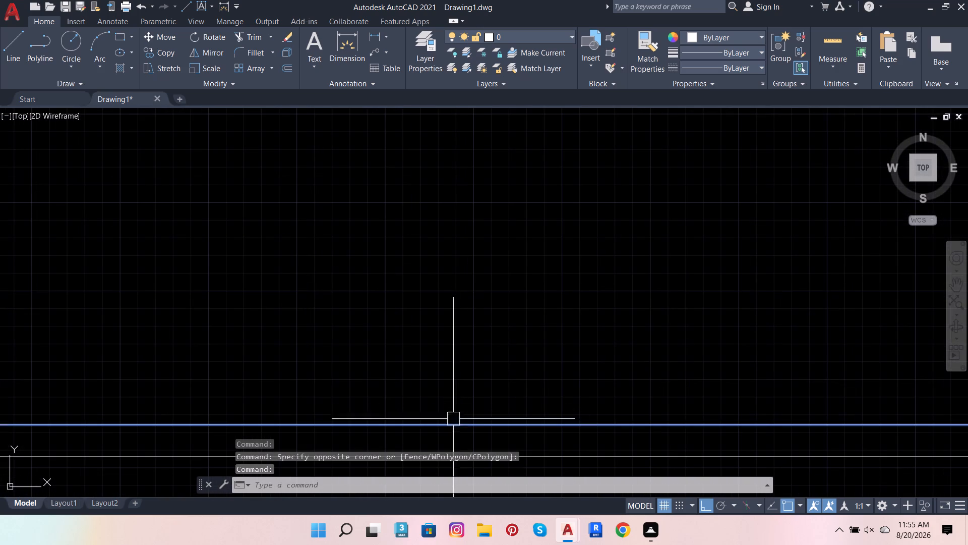
key("Delete")
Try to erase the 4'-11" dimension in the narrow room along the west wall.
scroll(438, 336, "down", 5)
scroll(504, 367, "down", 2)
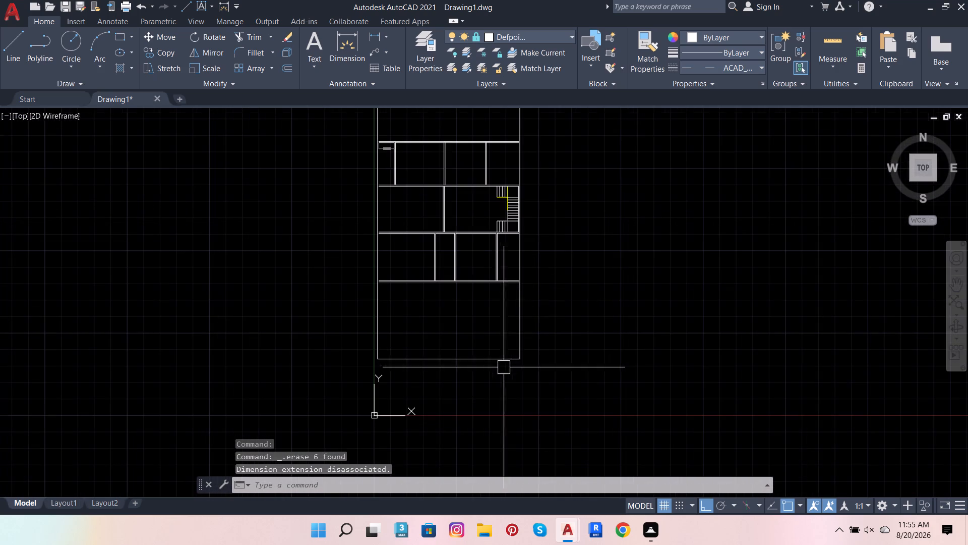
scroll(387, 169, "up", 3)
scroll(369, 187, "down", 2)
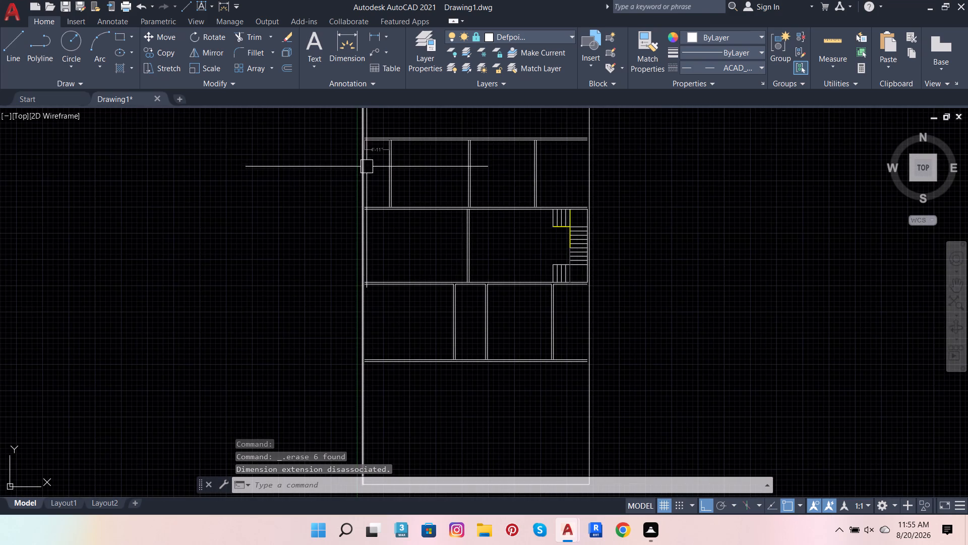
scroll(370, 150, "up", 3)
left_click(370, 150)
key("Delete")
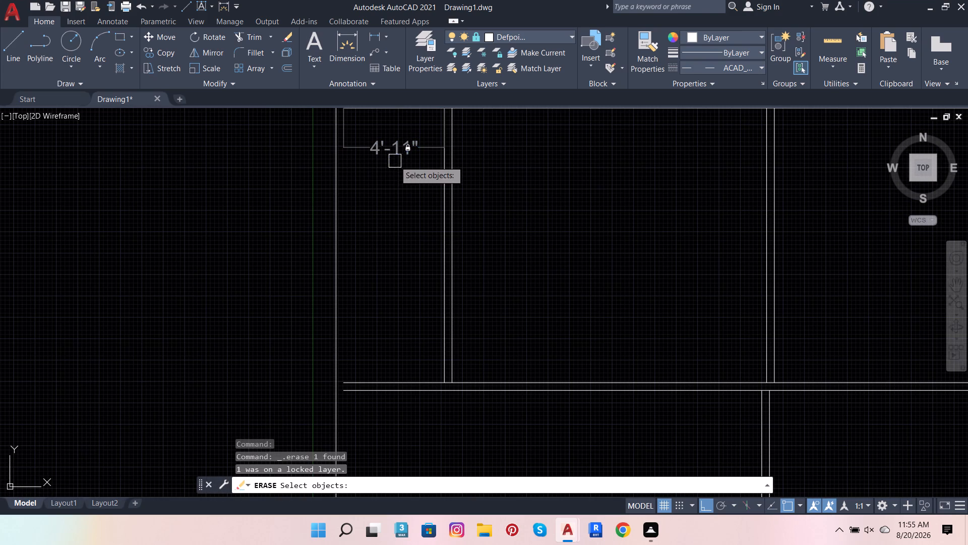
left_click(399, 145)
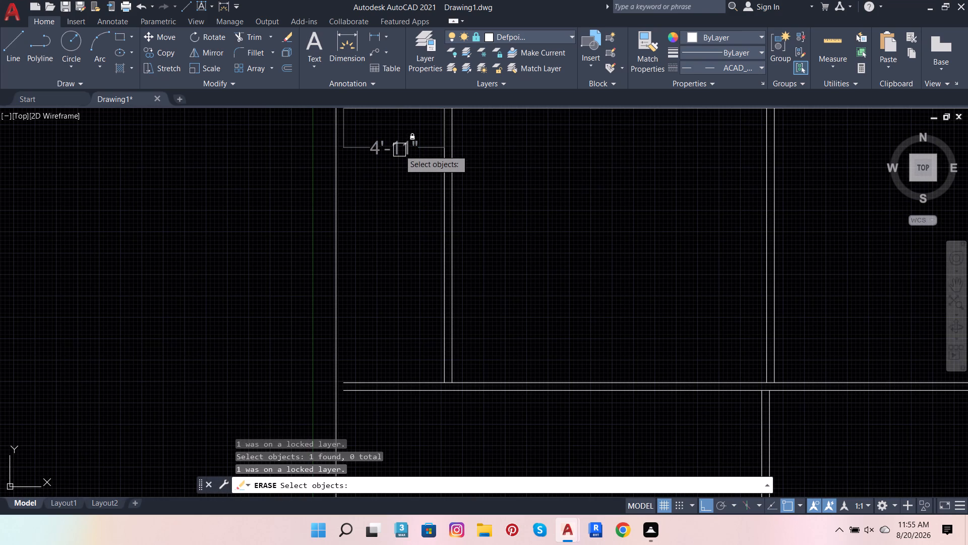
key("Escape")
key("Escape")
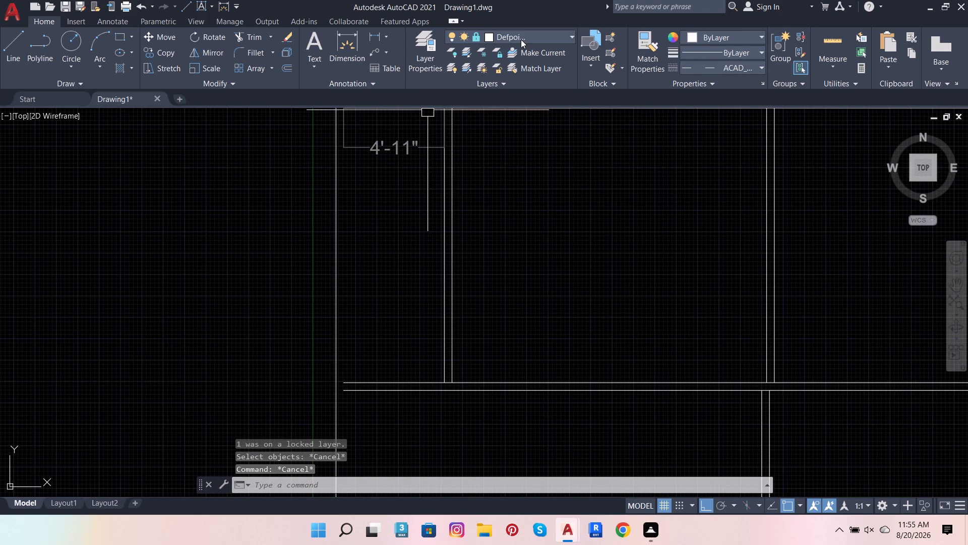
Unlock the Defpoints layer and erase the 4'-11" dimension in the narrow west room.
left_click(522, 35)
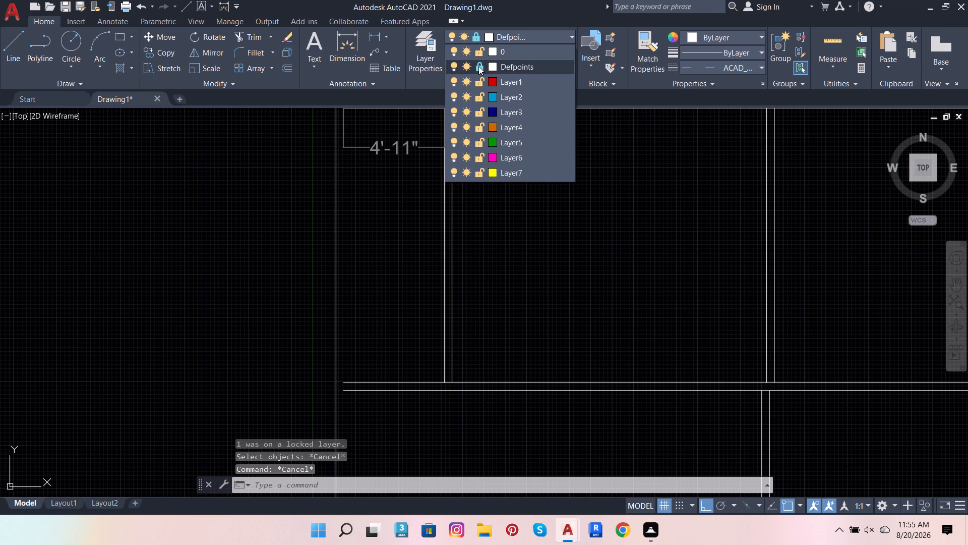
left_click(478, 66)
key("Escape")
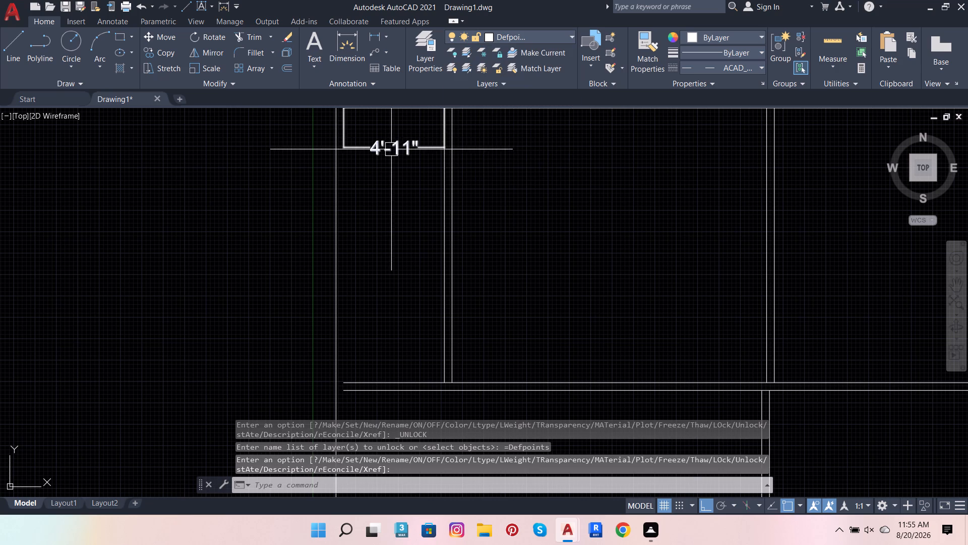
left_click(391, 150)
key("Delete")
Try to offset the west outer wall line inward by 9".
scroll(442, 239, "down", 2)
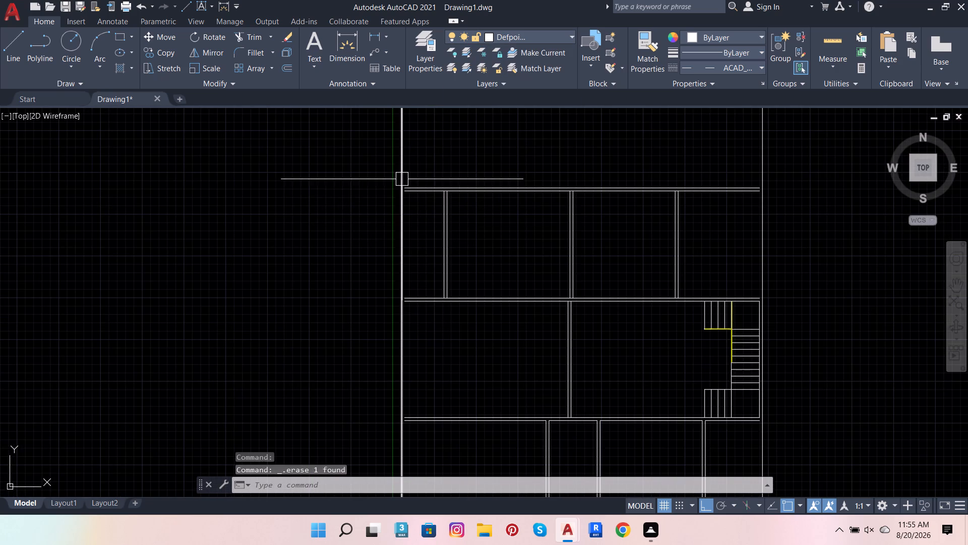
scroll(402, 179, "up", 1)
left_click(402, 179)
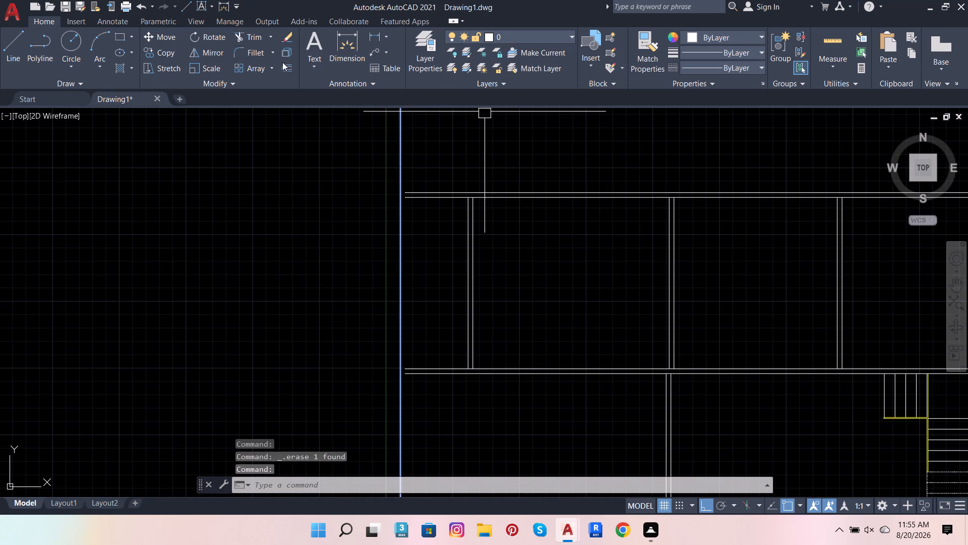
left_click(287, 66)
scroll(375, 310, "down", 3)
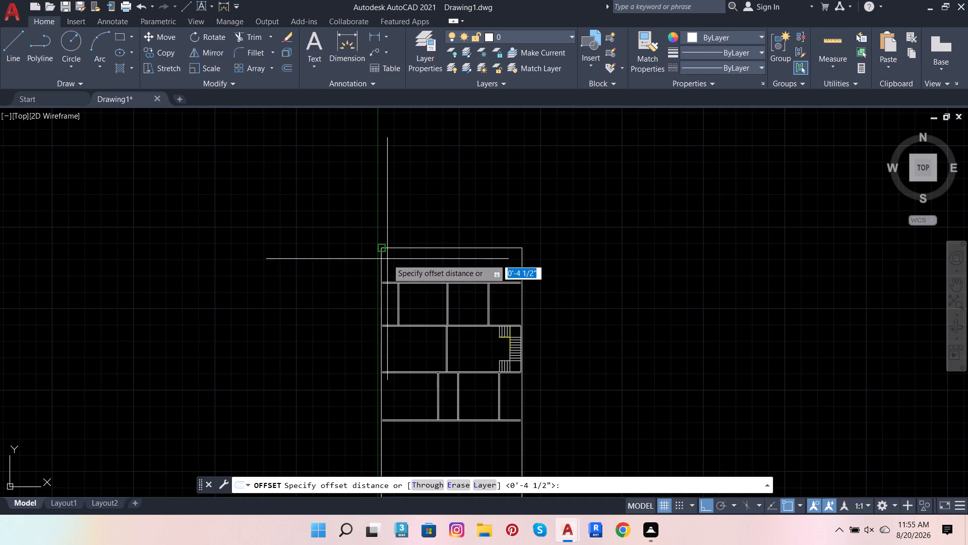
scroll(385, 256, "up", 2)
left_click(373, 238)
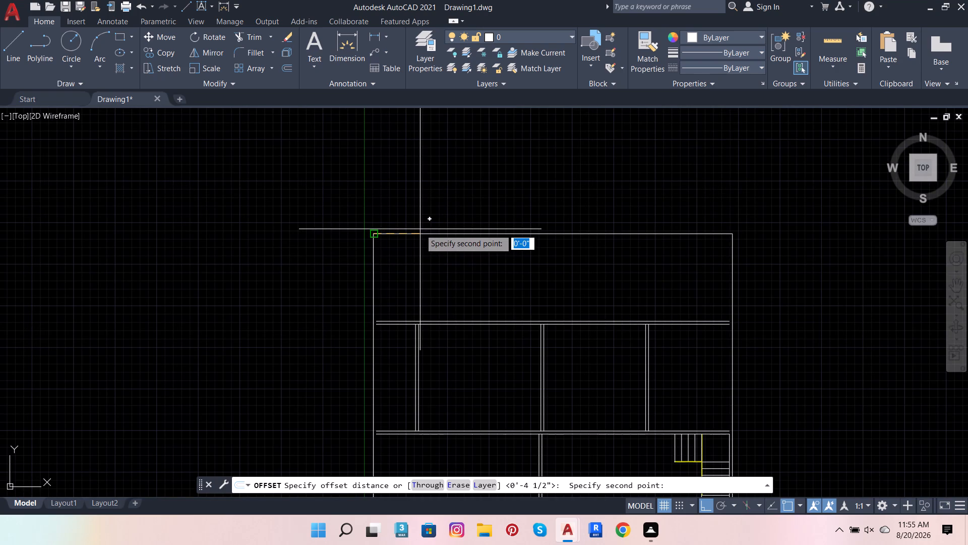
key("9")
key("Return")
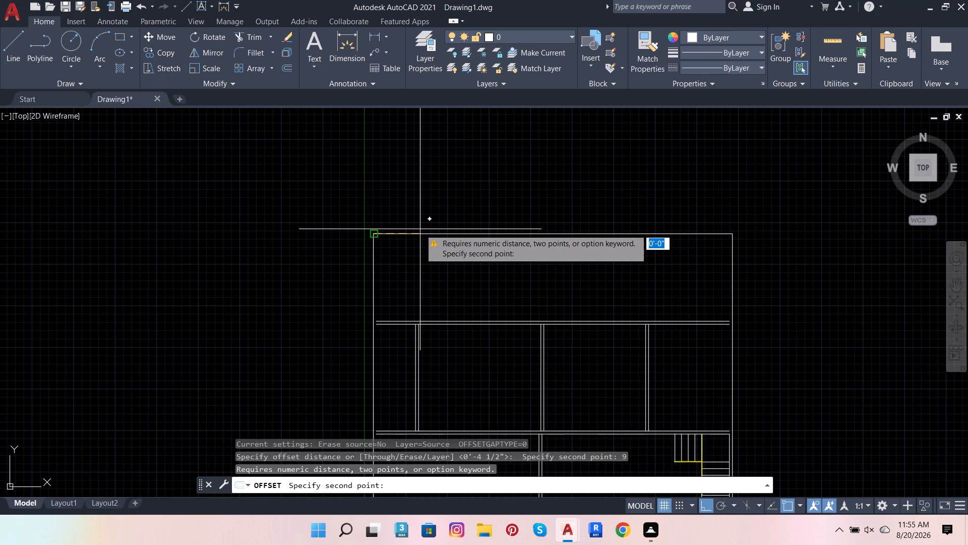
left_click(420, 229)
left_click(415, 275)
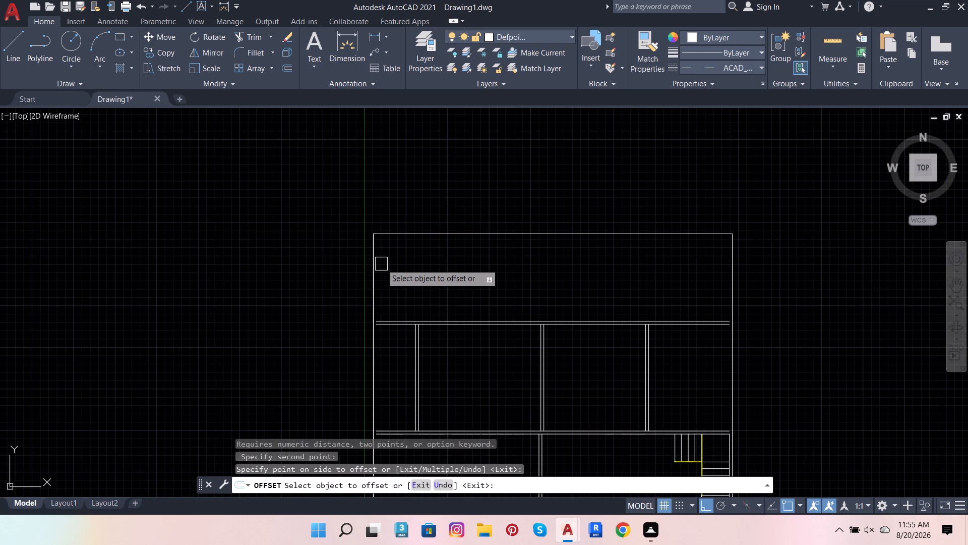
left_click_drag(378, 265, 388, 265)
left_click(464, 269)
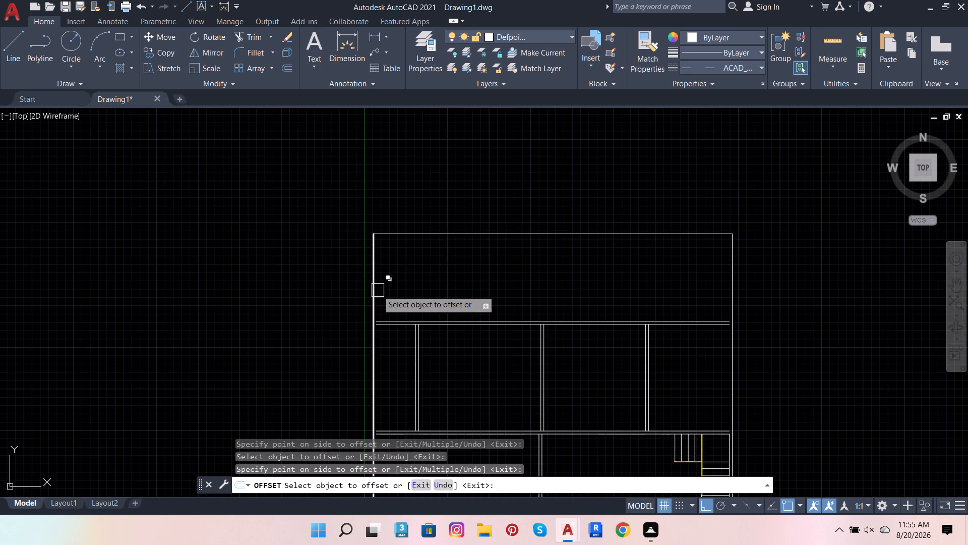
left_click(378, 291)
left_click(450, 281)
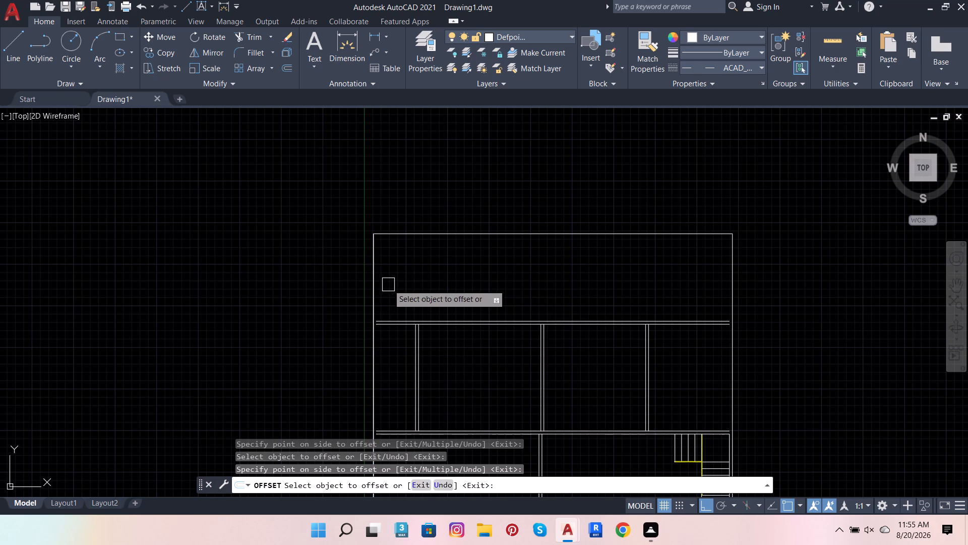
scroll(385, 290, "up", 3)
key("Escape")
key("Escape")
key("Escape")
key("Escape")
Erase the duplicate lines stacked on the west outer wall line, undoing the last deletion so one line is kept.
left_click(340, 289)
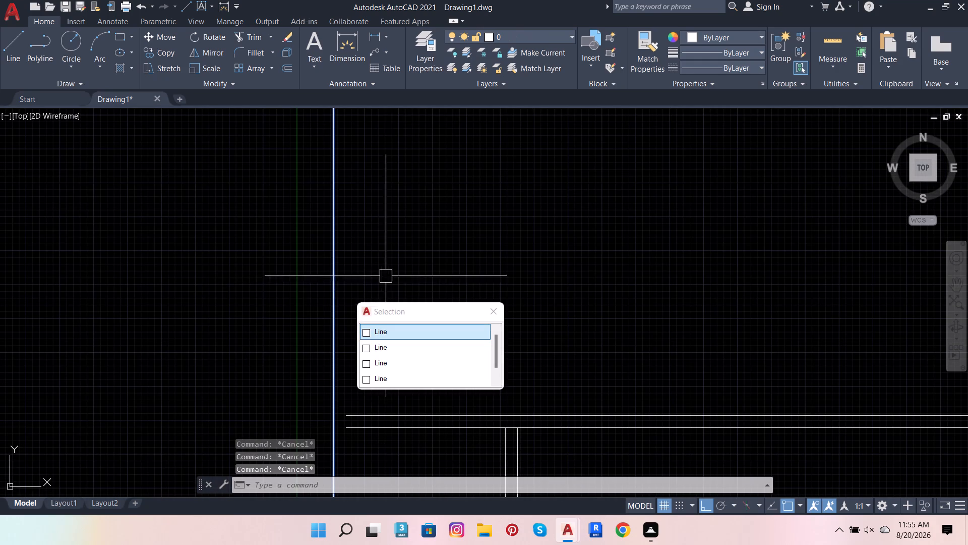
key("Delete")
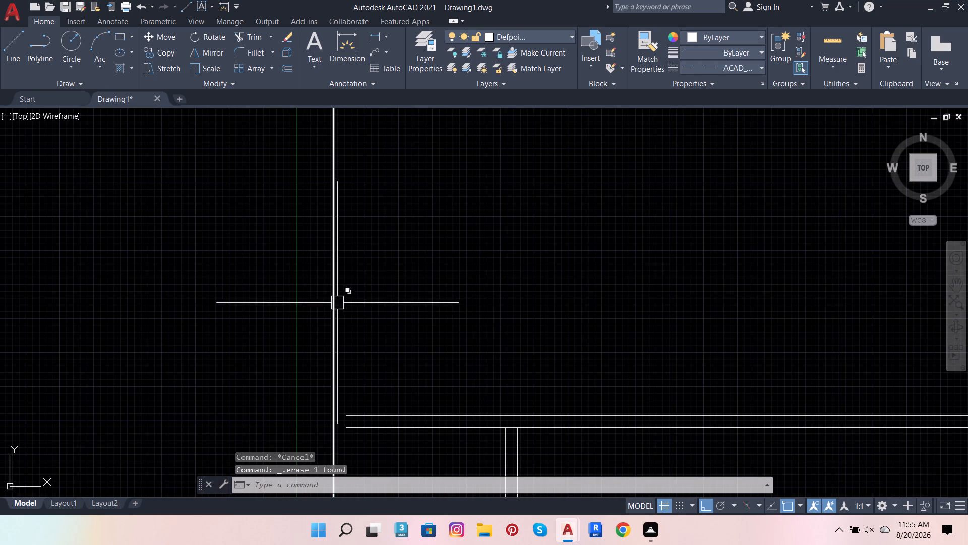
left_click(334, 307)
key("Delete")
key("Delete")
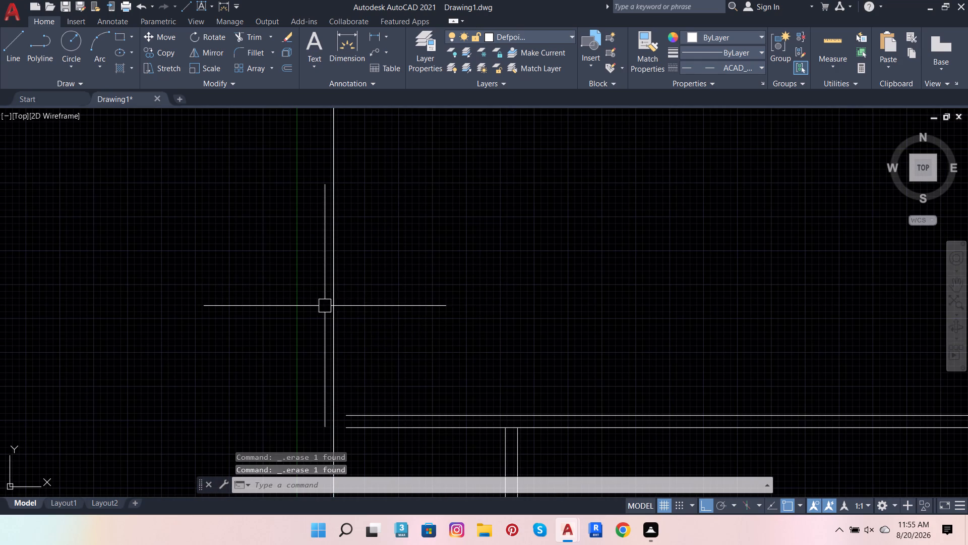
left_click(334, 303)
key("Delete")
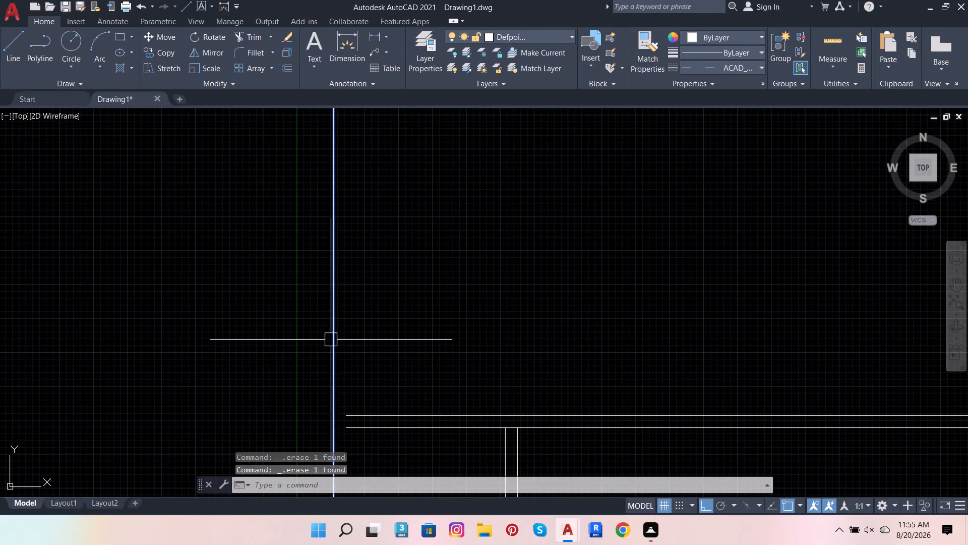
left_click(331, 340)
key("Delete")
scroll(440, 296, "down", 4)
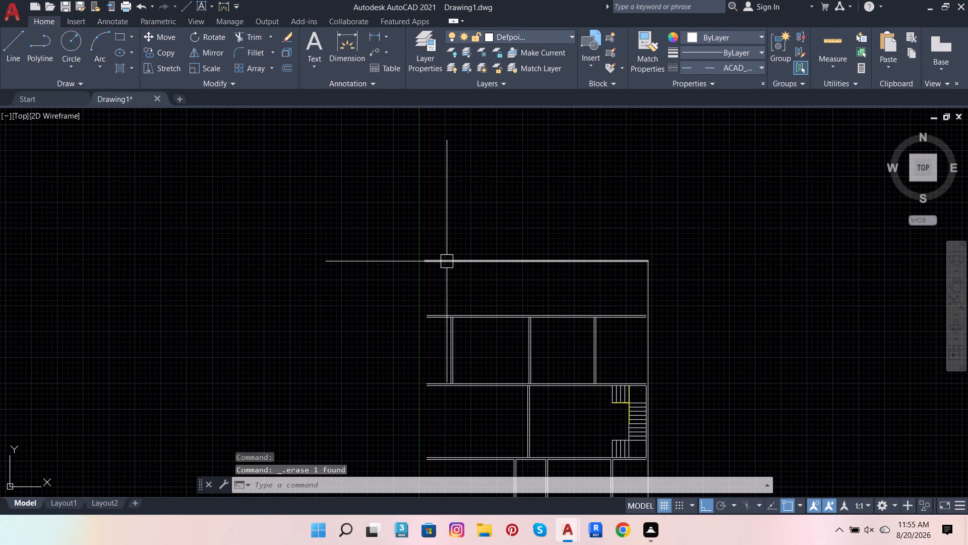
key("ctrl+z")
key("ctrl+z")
Offset the west and north outer wall lines inward, using a distance picked between two points at the northwest corner.
scroll(406, 280, "down", 5)
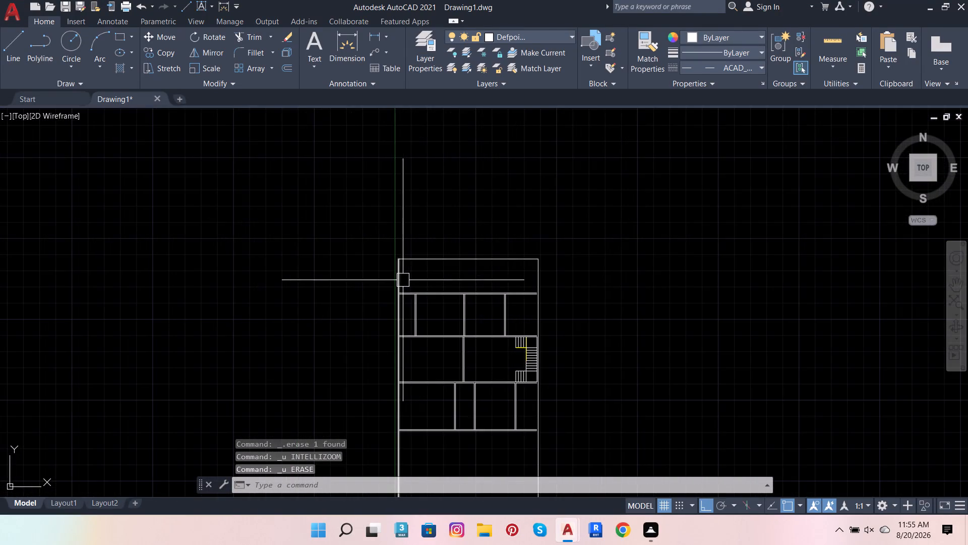
scroll(395, 269, "up", 4)
left_click(403, 261)
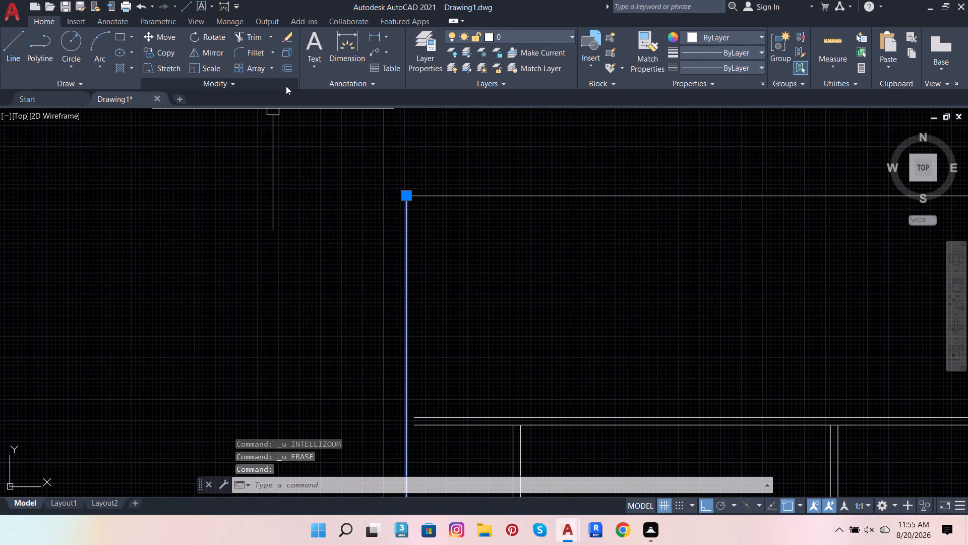
left_click(285, 74)
left_click(405, 197)
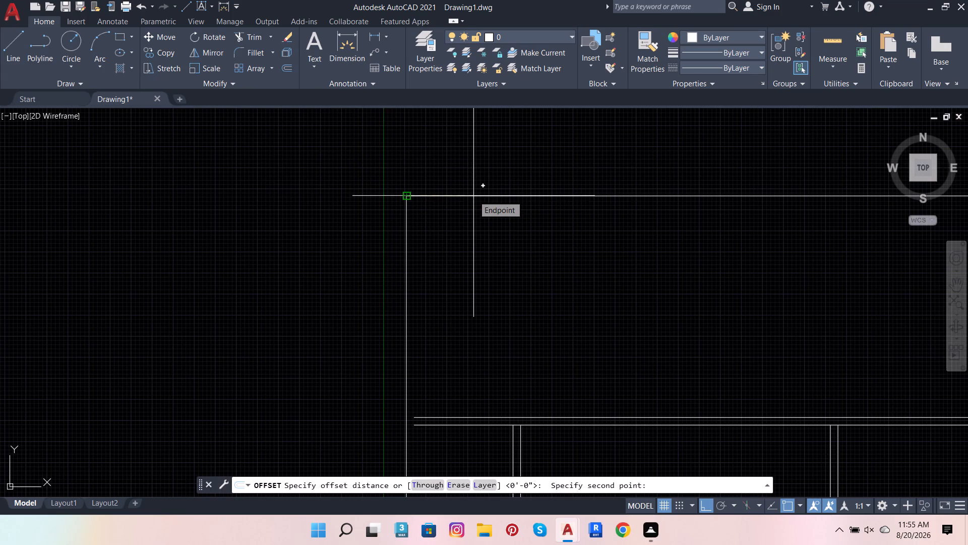
key("9")
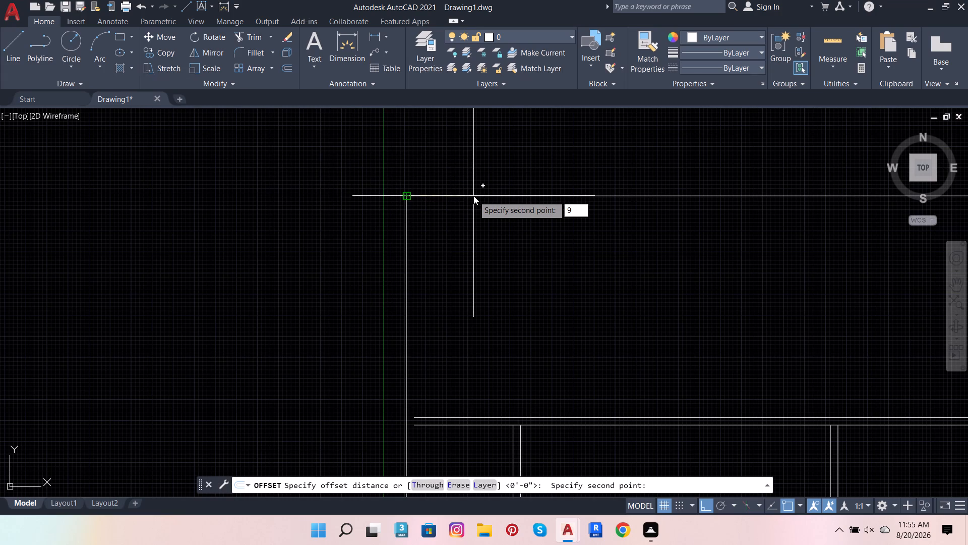
key("Return")
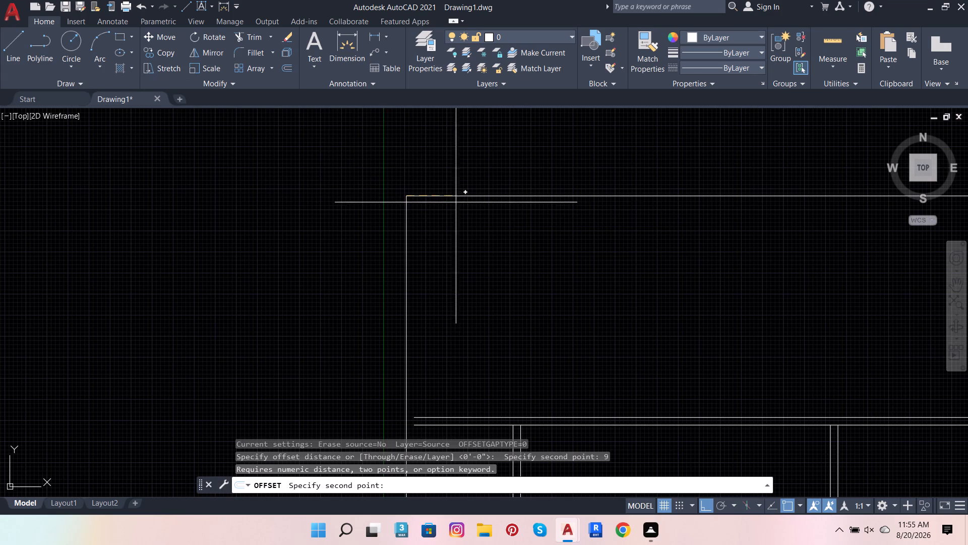
left_click(440, 204)
left_click(505, 221)
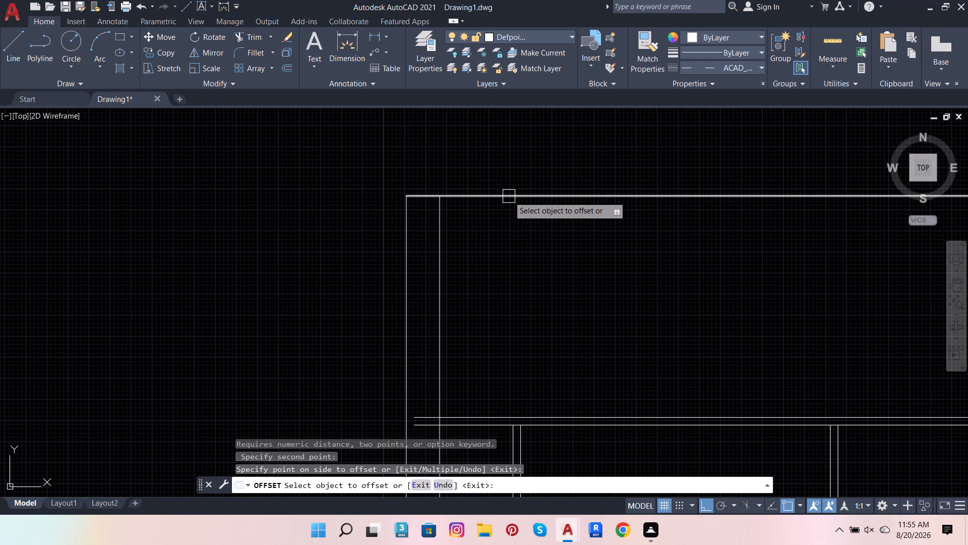
left_click(509, 196)
left_click(508, 298)
Offset the east and south outer wall lines inward by the same picked distance and finish the offset.
scroll(338, 251, "down", 3)
scroll(597, 261, "up", 2)
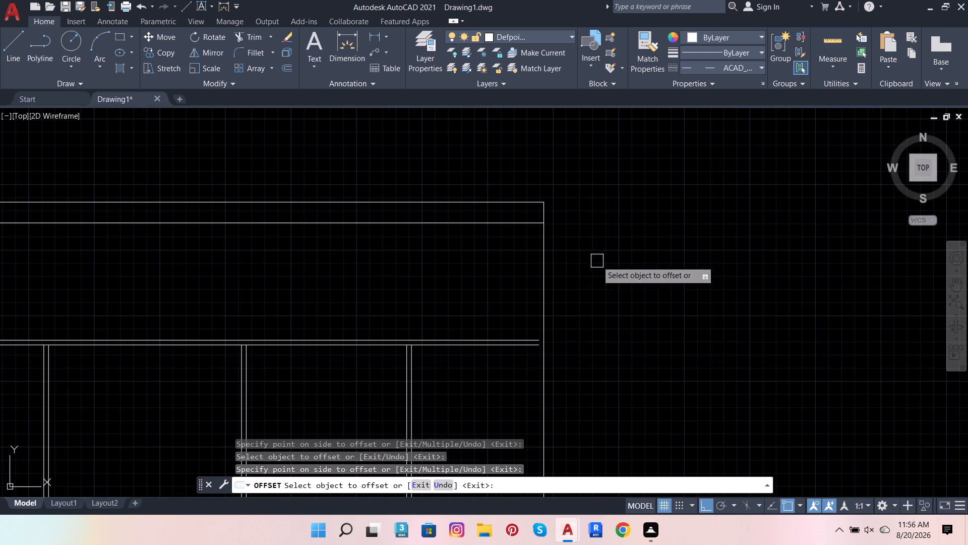
left_click(544, 277)
left_click(427, 277)
scroll(507, 227, "down", 4)
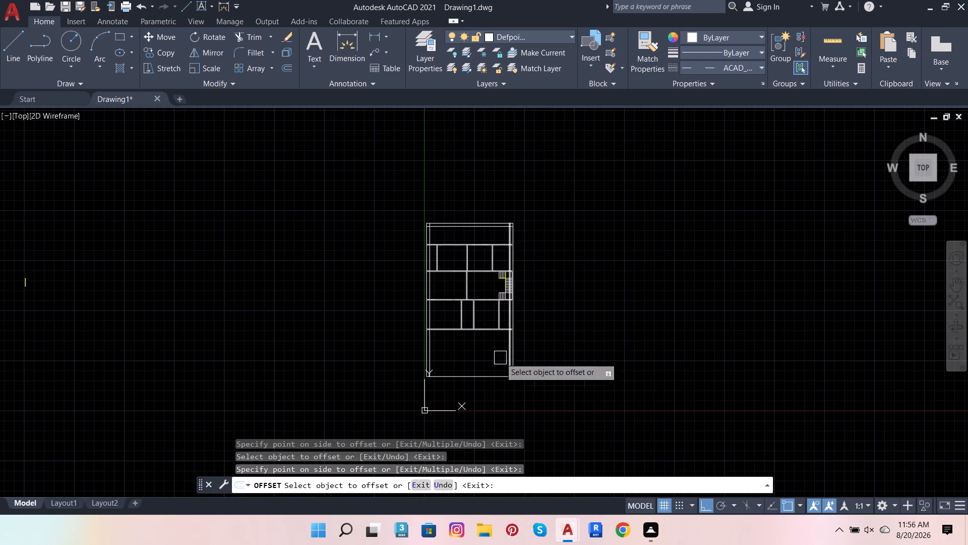
scroll(480, 398, "up", 4)
left_click(471, 259)
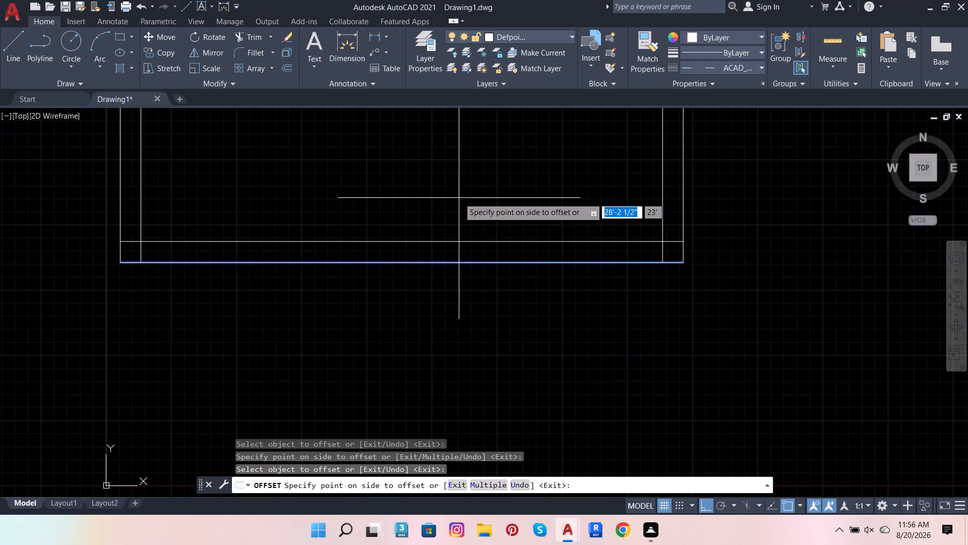
left_click(459, 198)
scroll(498, 293, "down", 4)
scroll(505, 166, "up", 4)
scroll(506, 172, "down", 1)
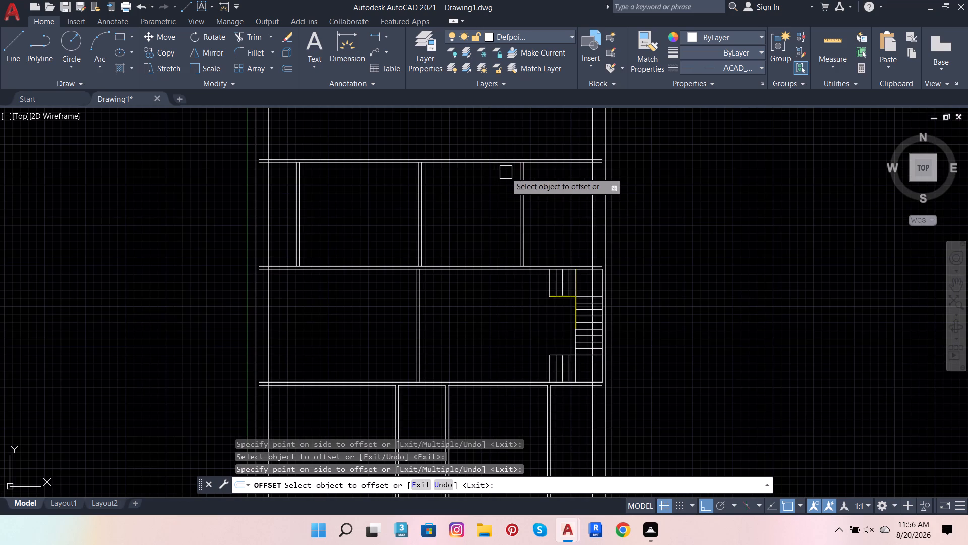
scroll(591, 287, "up", 3)
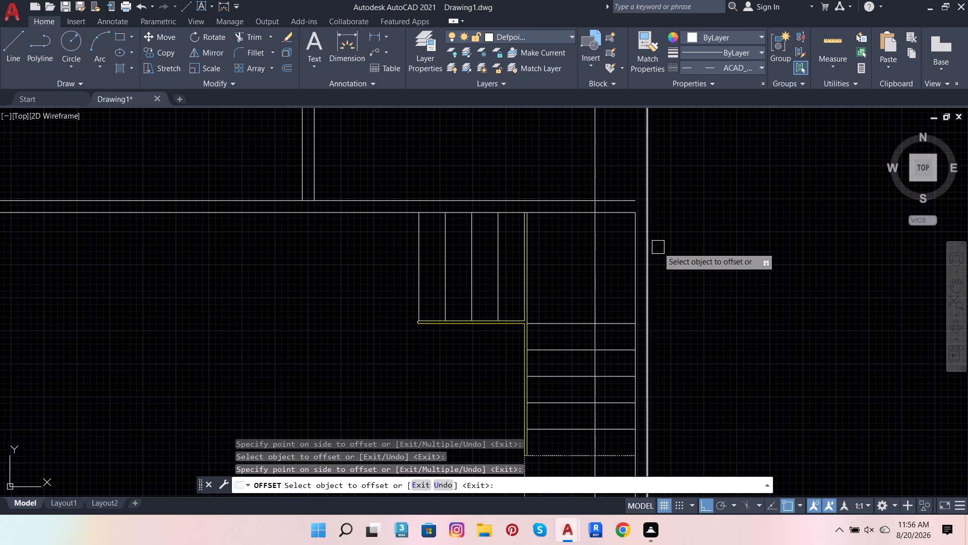
key("Escape")
key("Escape")
Move the whole U-shaped staircase with its east edge line westward, from the east wall's outer line to its new inner face line.
scroll(654, 241, "down", 2)
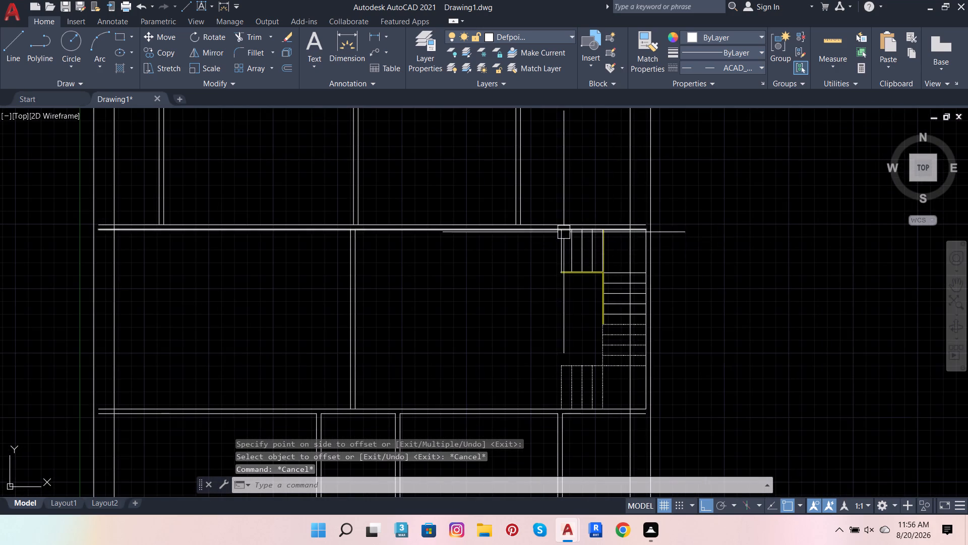
scroll(564, 232, "up", 4)
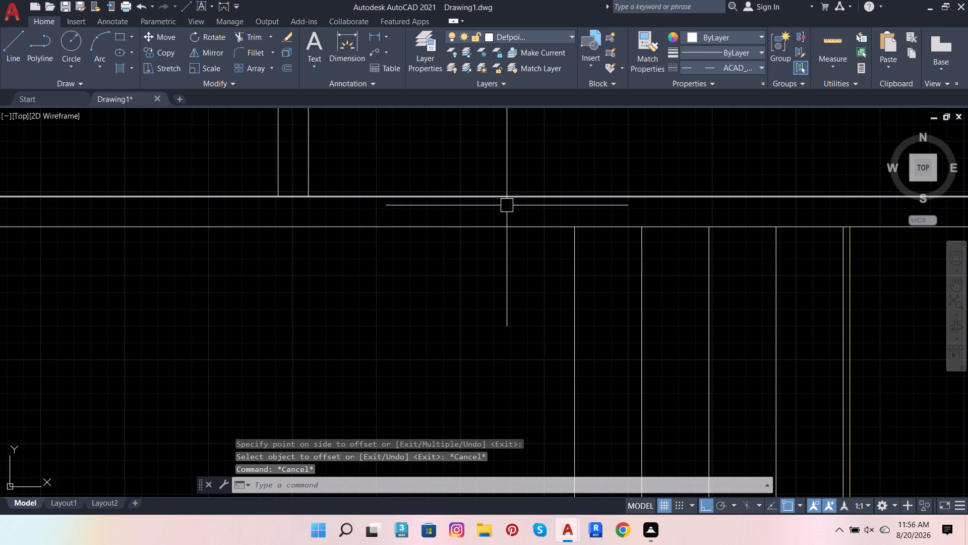
left_click(508, 211)
scroll(512, 216, "down", 3)
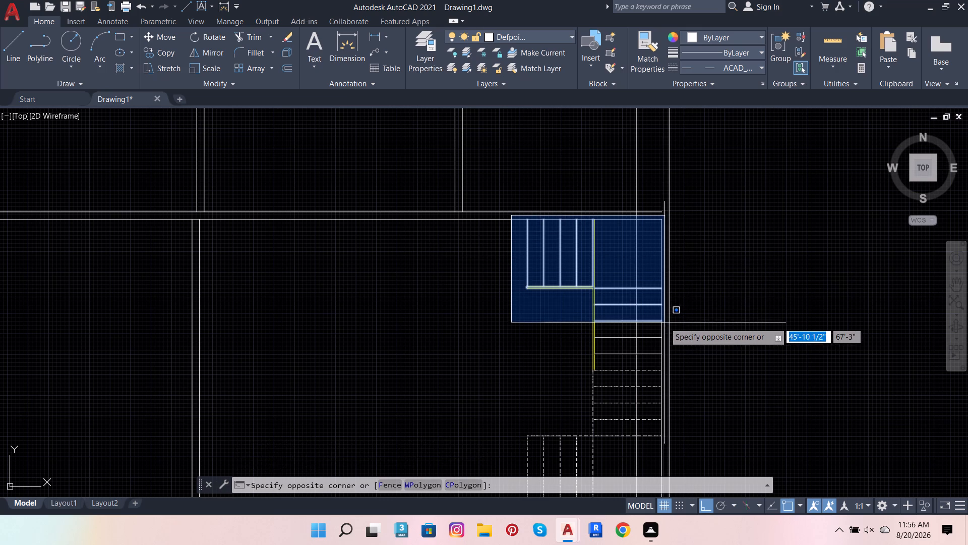
scroll(664, 322, "down", 2)
scroll(653, 404, "up", 4)
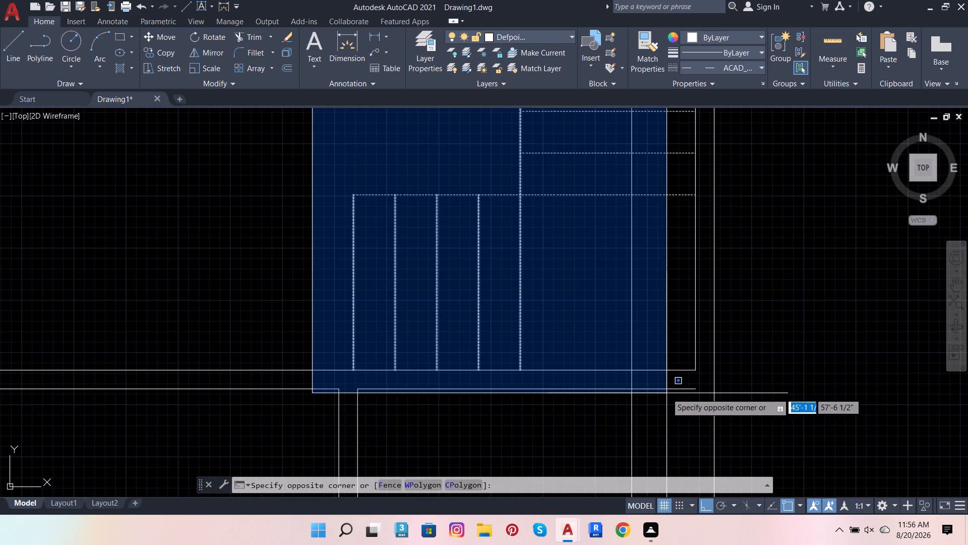
left_click(707, 383)
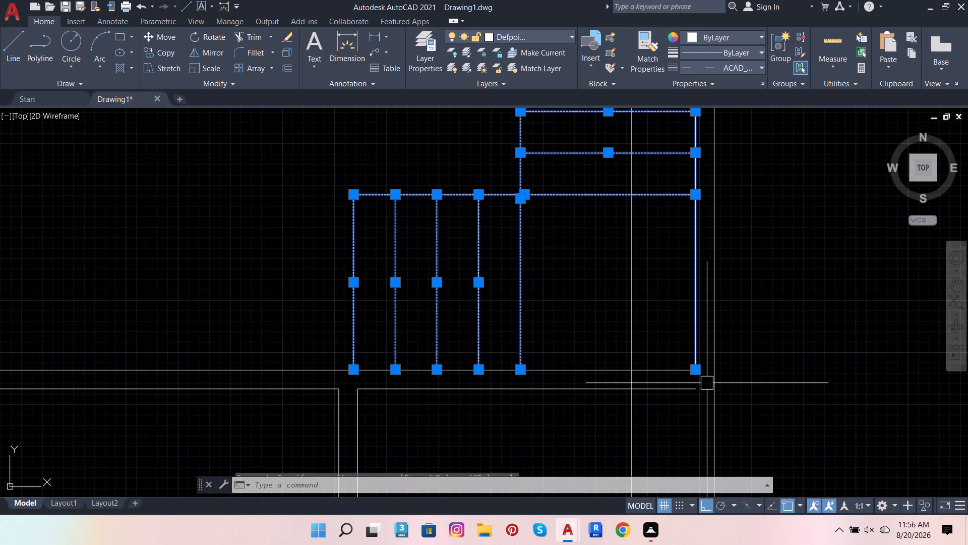
scroll(629, 400, "down", 2)
scroll(399, 269, "down", 2)
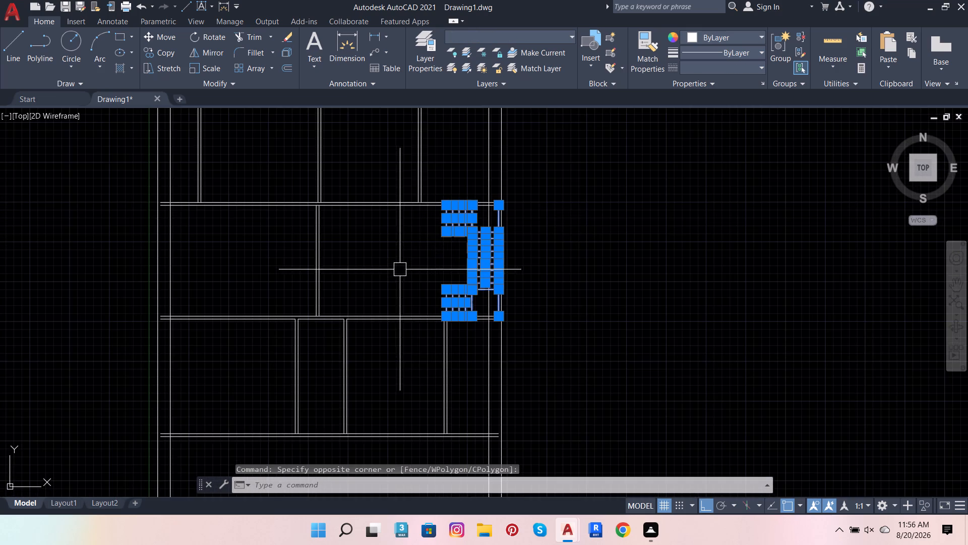
scroll(485, 223, "up", 2)
scroll(500, 185, "up", 3)
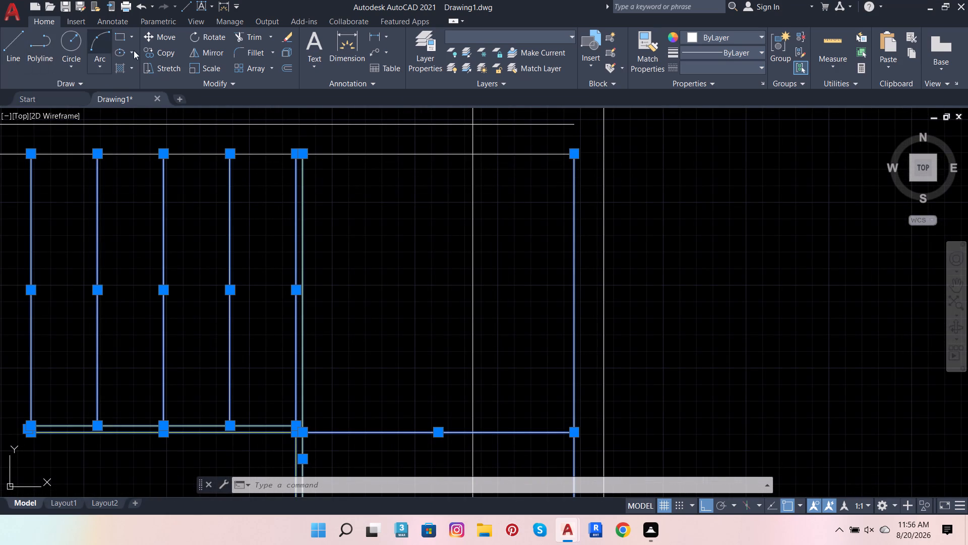
left_click(163, 39)
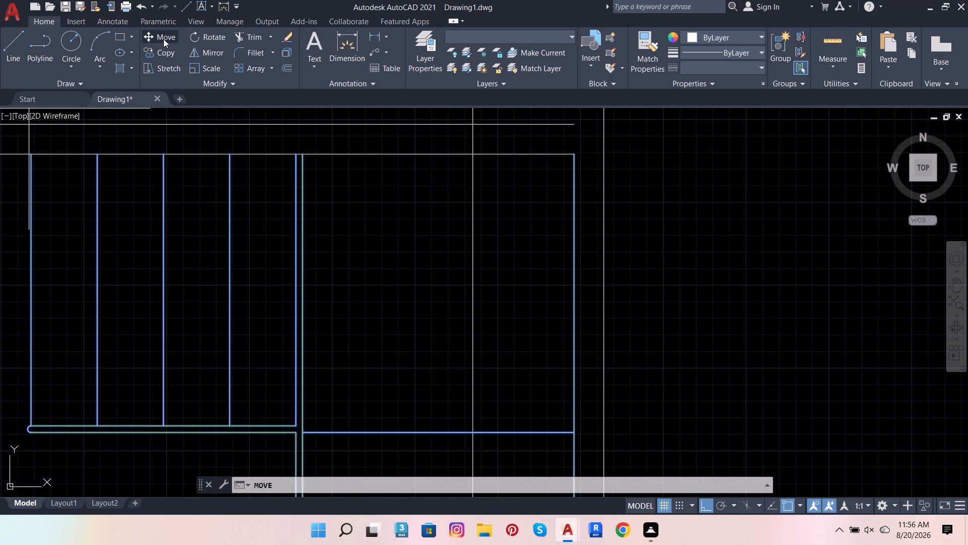
scroll(248, 51, "down", 3)
scroll(463, 290, "down", 5)
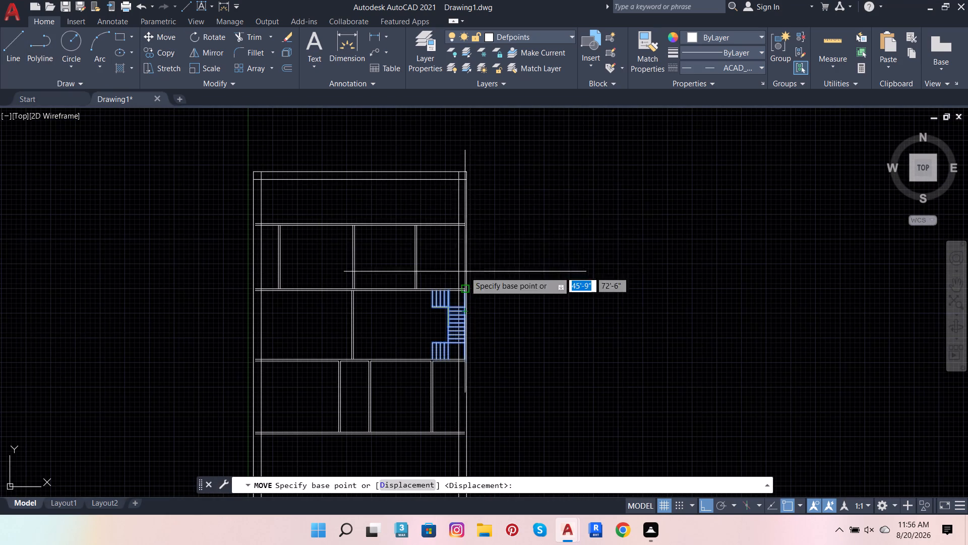
scroll(462, 175, "up", 3)
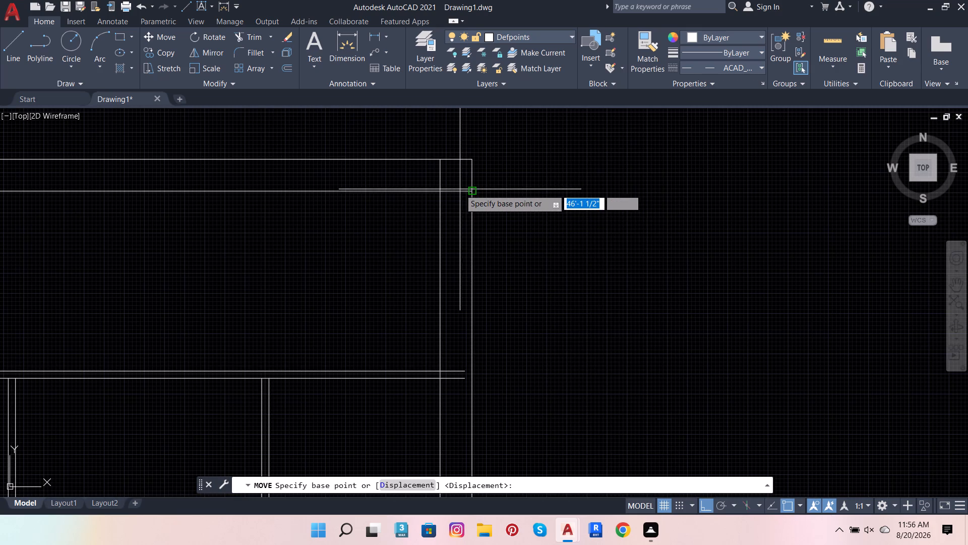
left_click(471, 193)
left_click(439, 193)
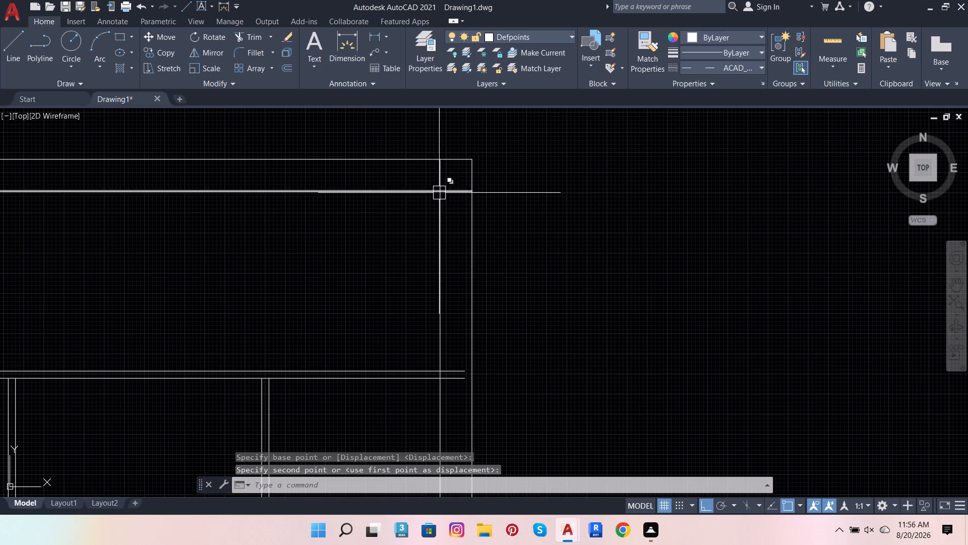
Erase the vertical line along the staircase's east edge, just inside the east wall's inner face line.
scroll(504, 197, "down", 2)
scroll(528, 275, "down", 2)
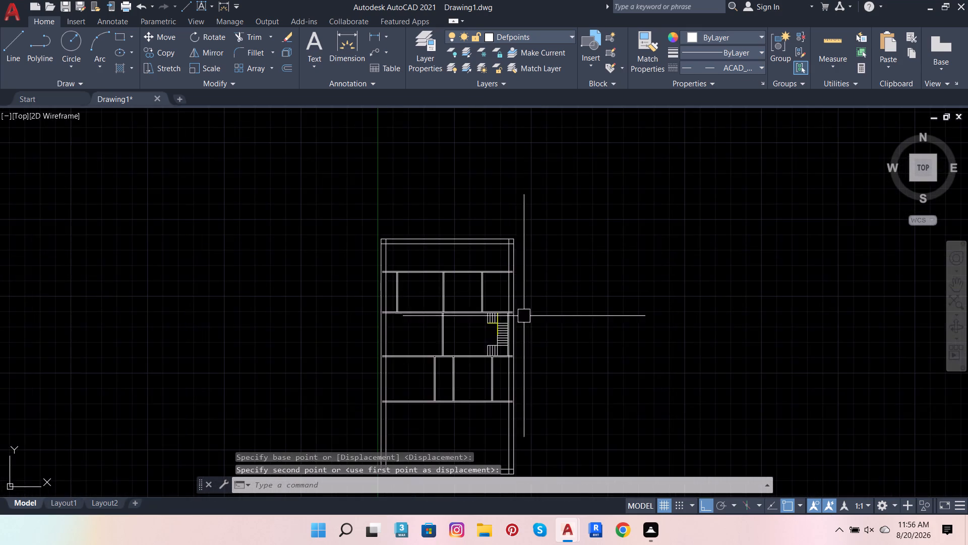
scroll(510, 345, "up", 4)
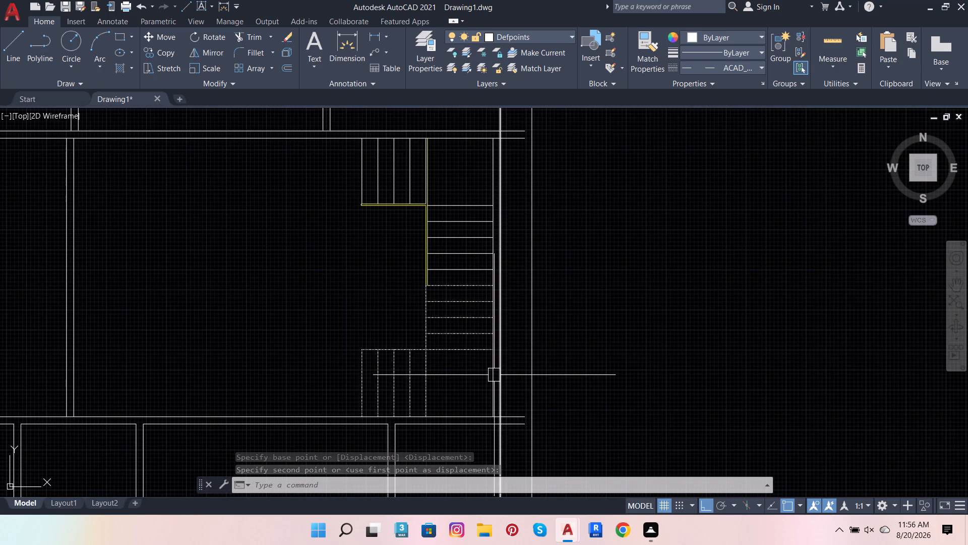
left_click(491, 380)
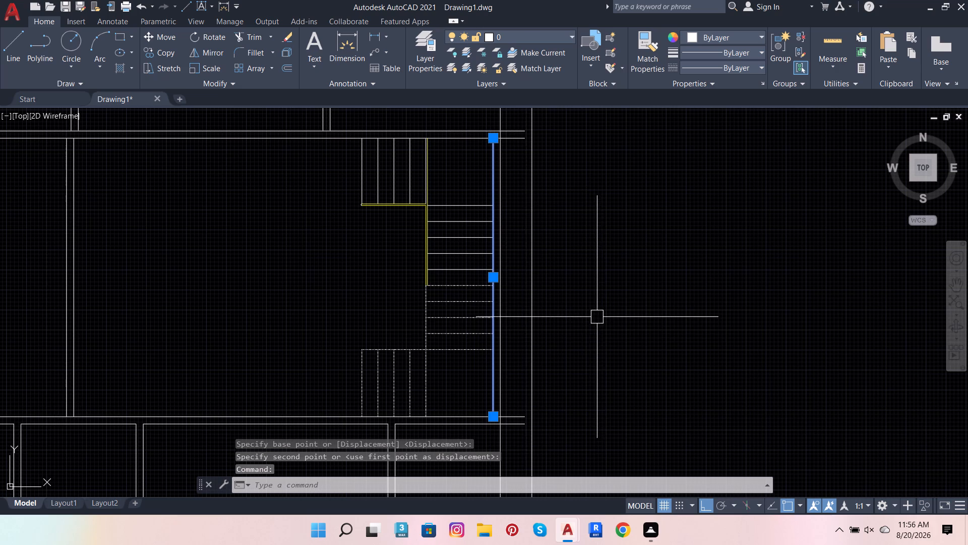
key("Delete")
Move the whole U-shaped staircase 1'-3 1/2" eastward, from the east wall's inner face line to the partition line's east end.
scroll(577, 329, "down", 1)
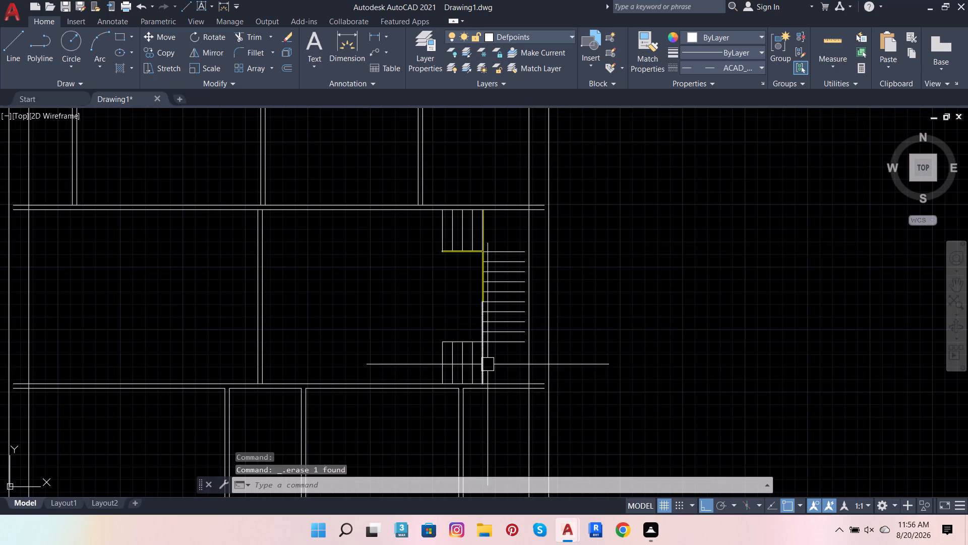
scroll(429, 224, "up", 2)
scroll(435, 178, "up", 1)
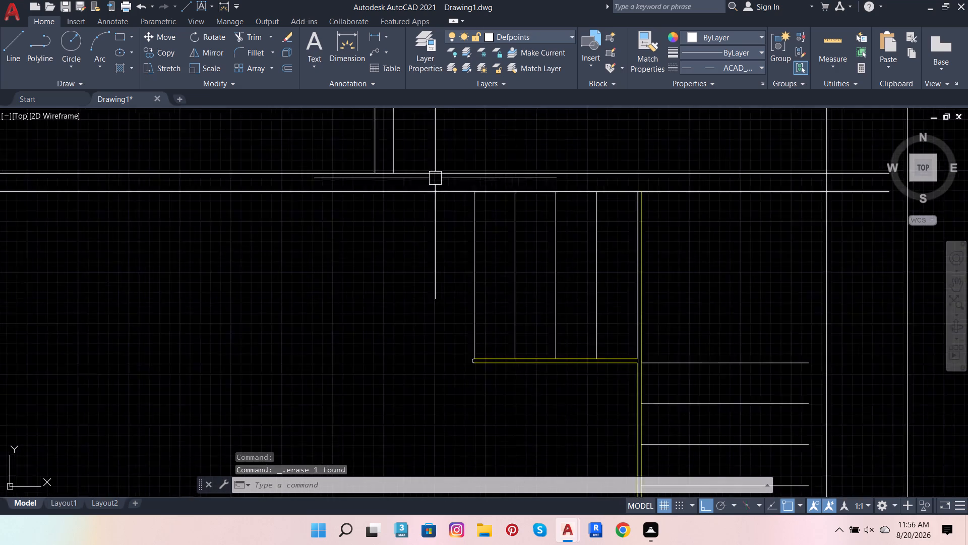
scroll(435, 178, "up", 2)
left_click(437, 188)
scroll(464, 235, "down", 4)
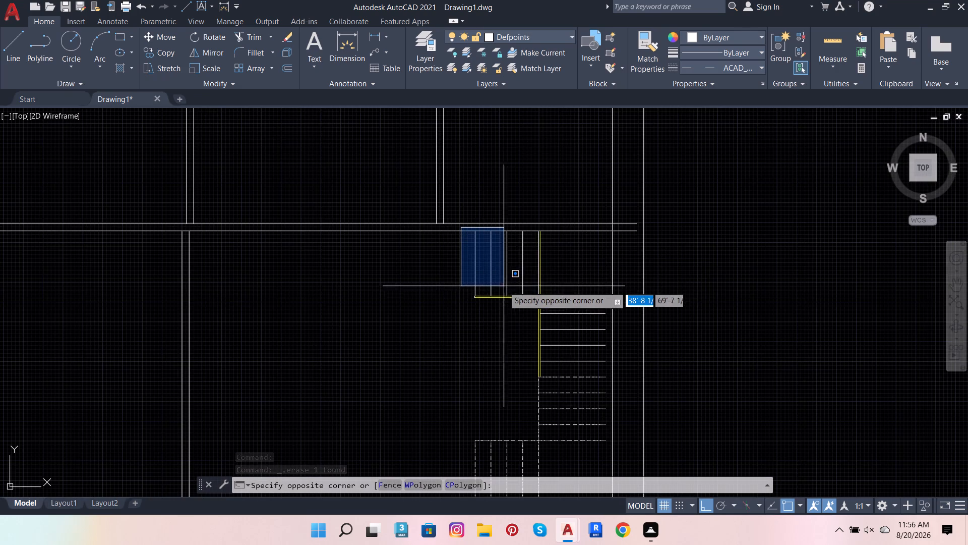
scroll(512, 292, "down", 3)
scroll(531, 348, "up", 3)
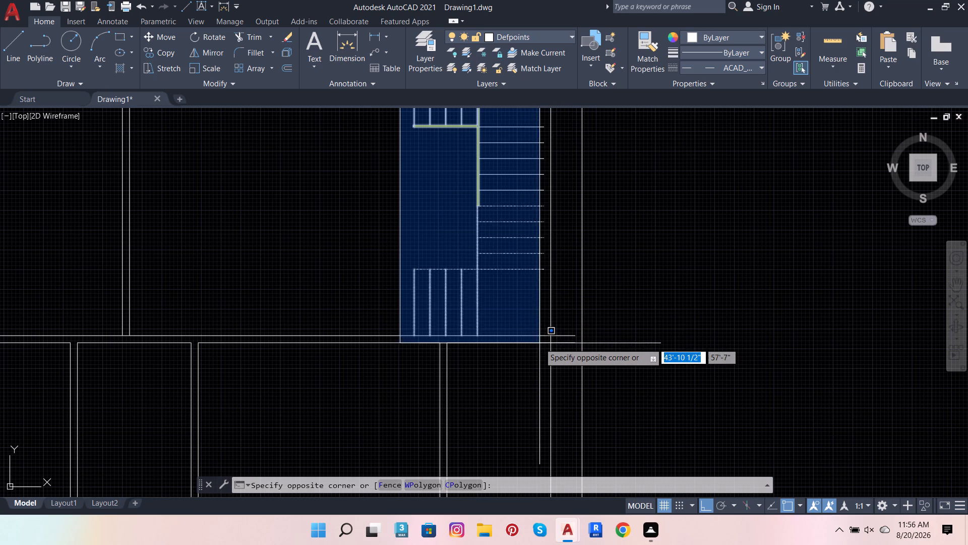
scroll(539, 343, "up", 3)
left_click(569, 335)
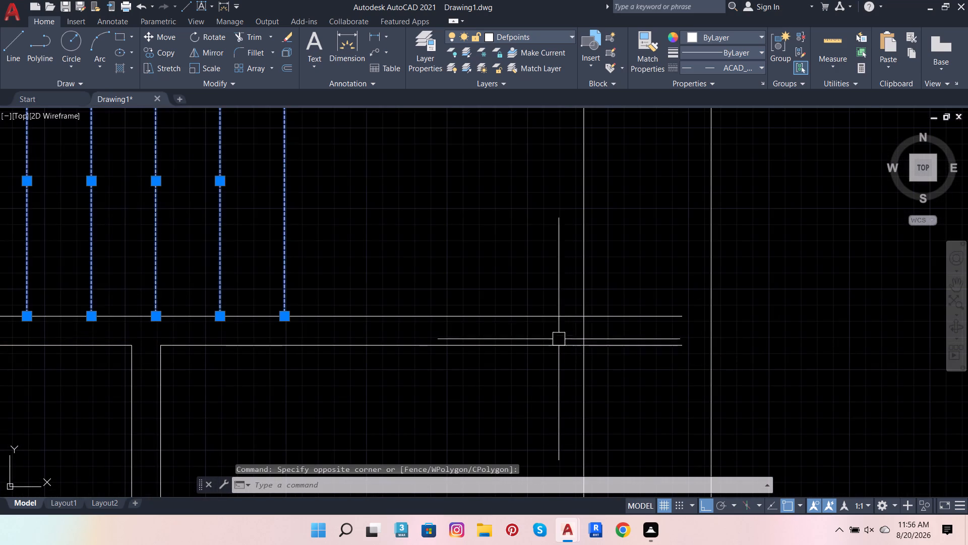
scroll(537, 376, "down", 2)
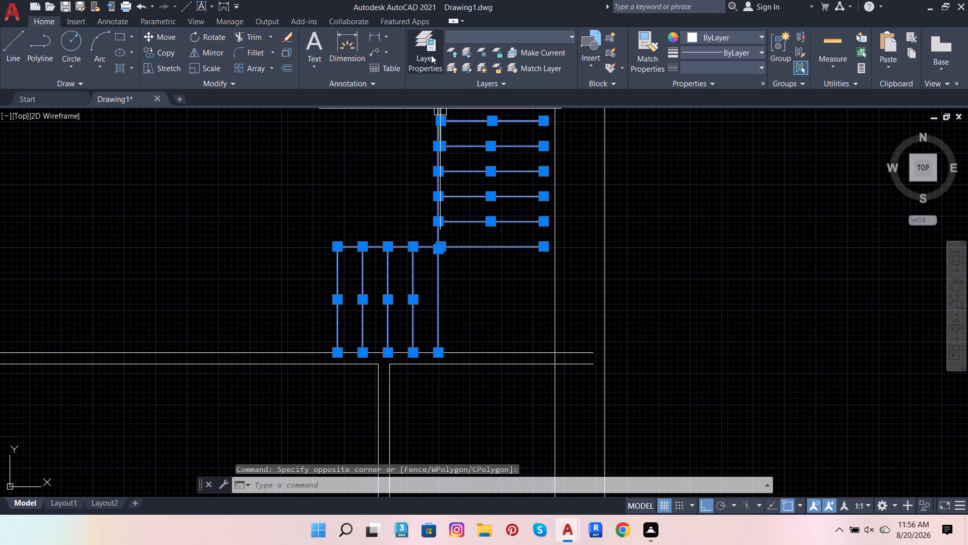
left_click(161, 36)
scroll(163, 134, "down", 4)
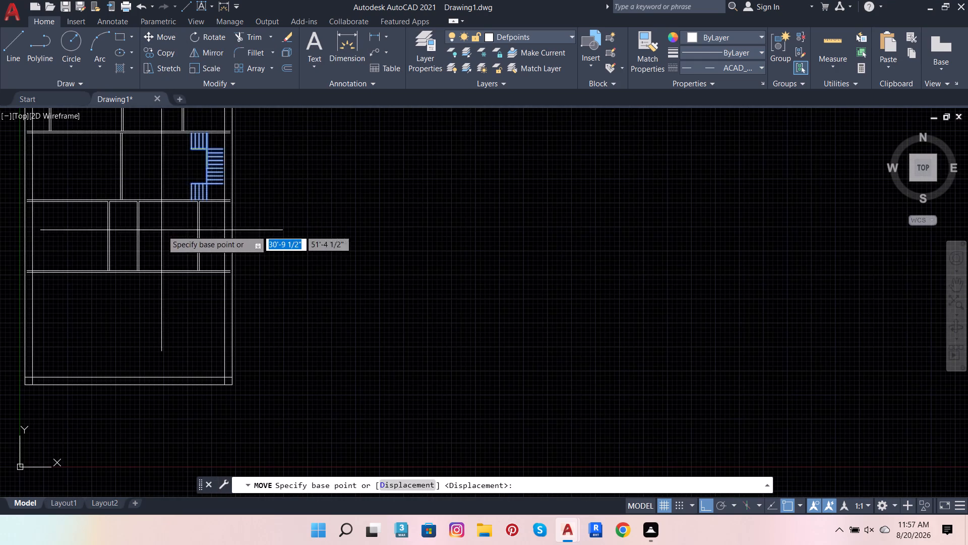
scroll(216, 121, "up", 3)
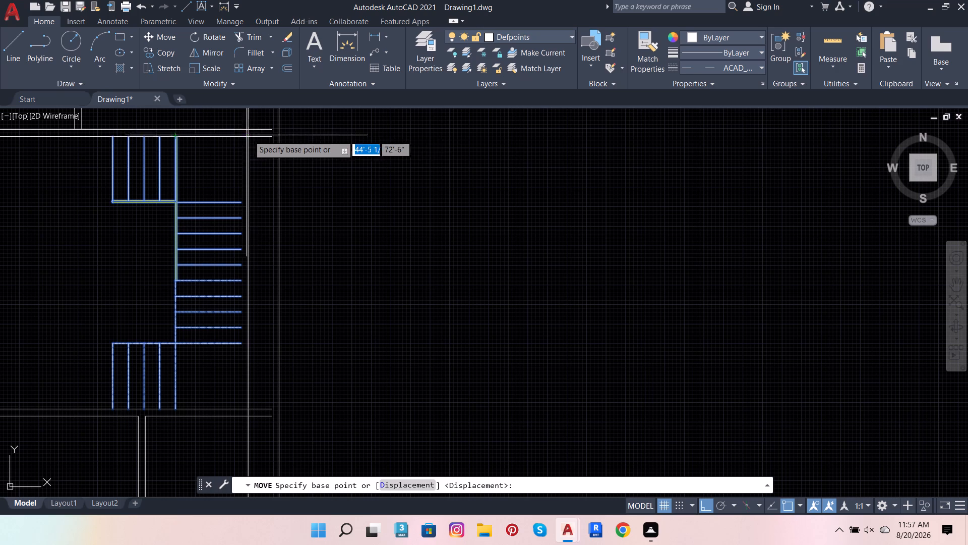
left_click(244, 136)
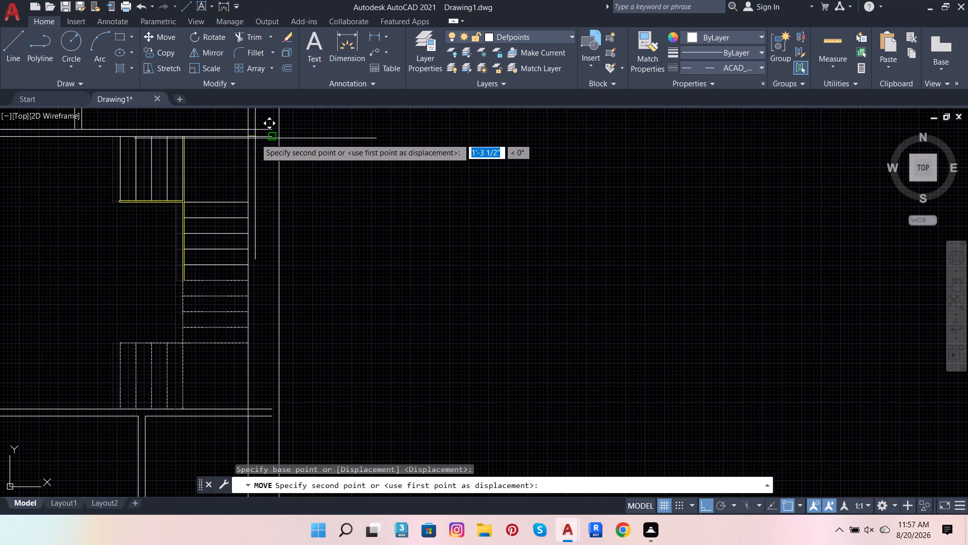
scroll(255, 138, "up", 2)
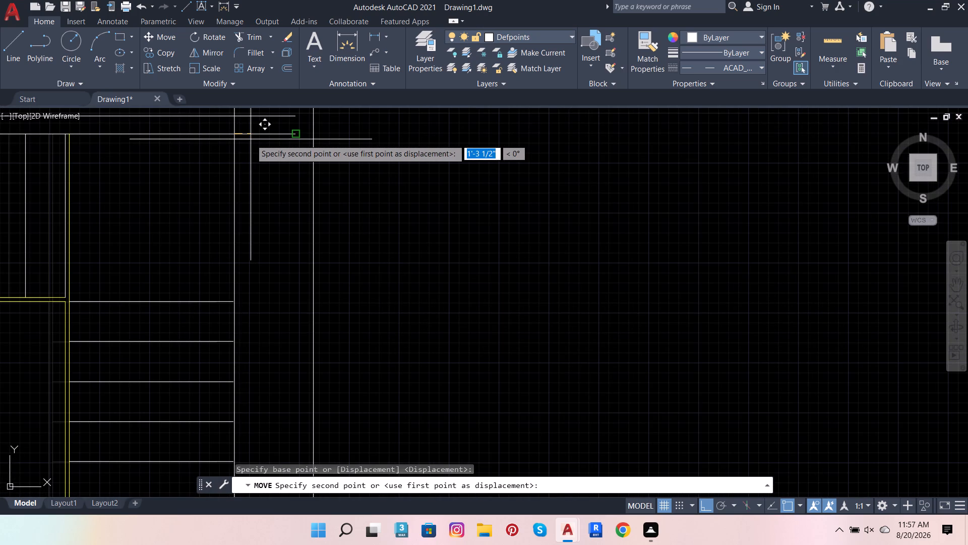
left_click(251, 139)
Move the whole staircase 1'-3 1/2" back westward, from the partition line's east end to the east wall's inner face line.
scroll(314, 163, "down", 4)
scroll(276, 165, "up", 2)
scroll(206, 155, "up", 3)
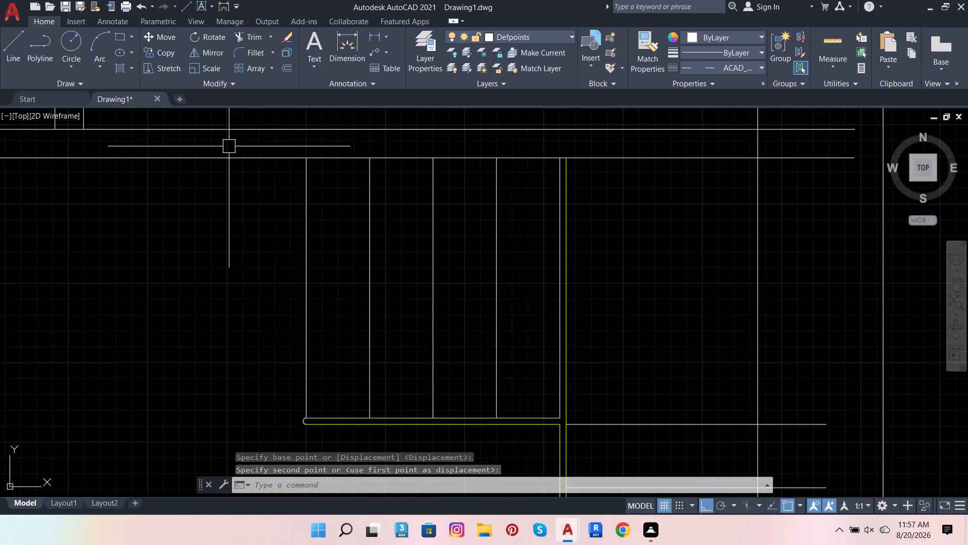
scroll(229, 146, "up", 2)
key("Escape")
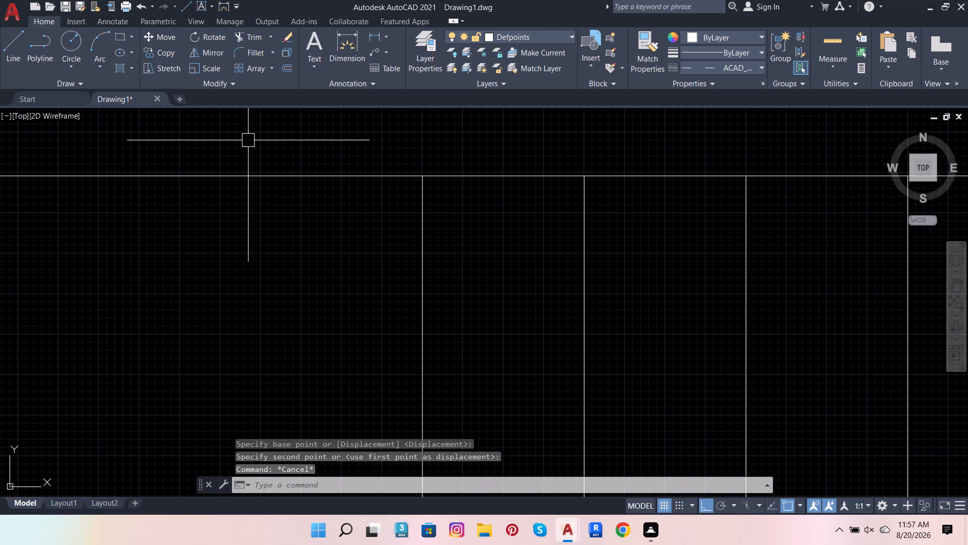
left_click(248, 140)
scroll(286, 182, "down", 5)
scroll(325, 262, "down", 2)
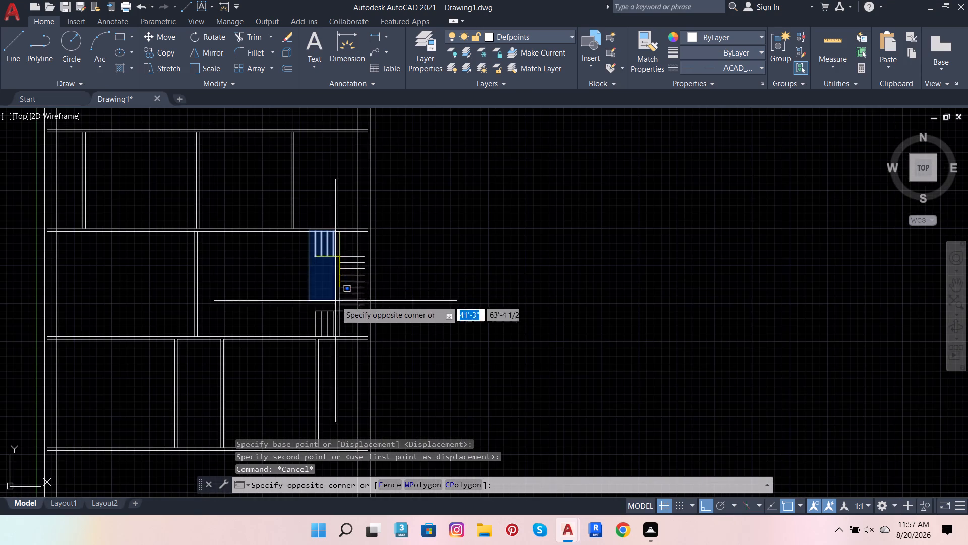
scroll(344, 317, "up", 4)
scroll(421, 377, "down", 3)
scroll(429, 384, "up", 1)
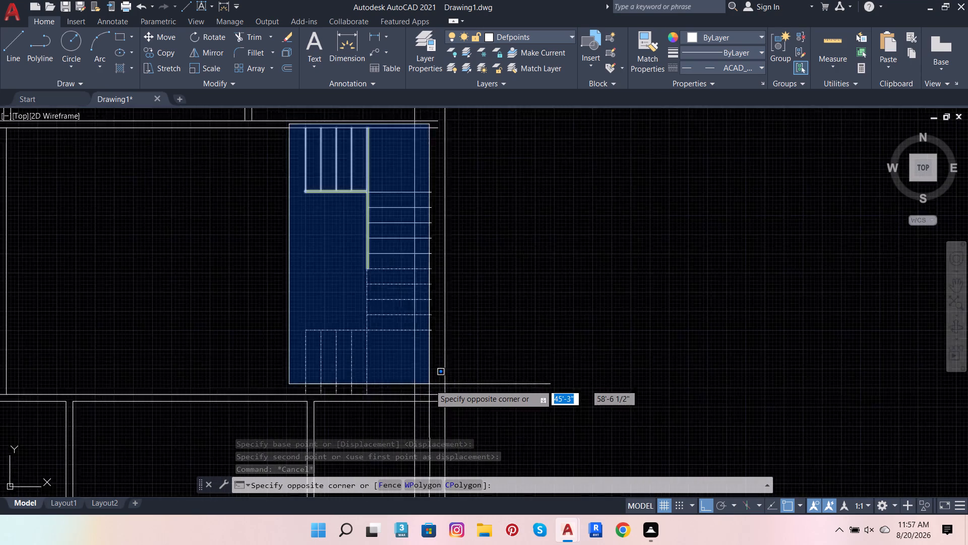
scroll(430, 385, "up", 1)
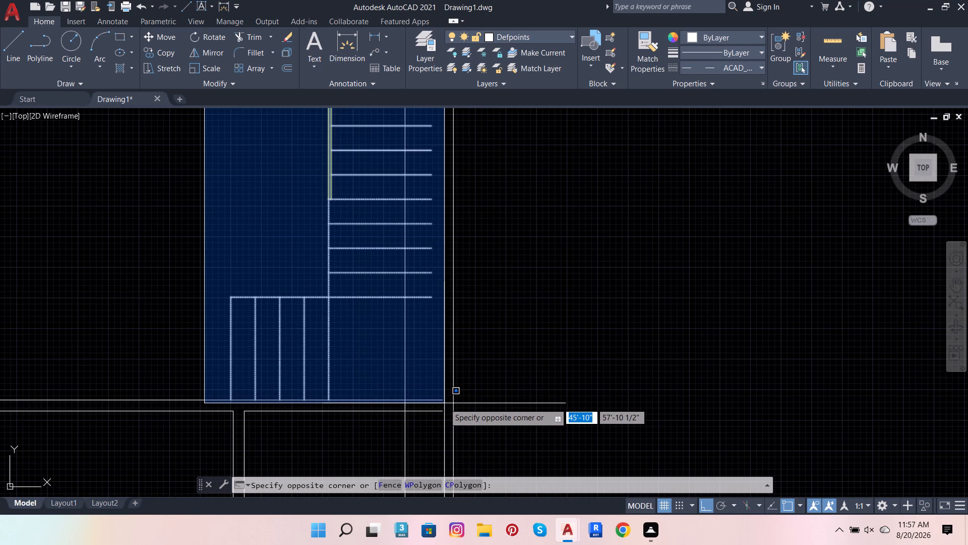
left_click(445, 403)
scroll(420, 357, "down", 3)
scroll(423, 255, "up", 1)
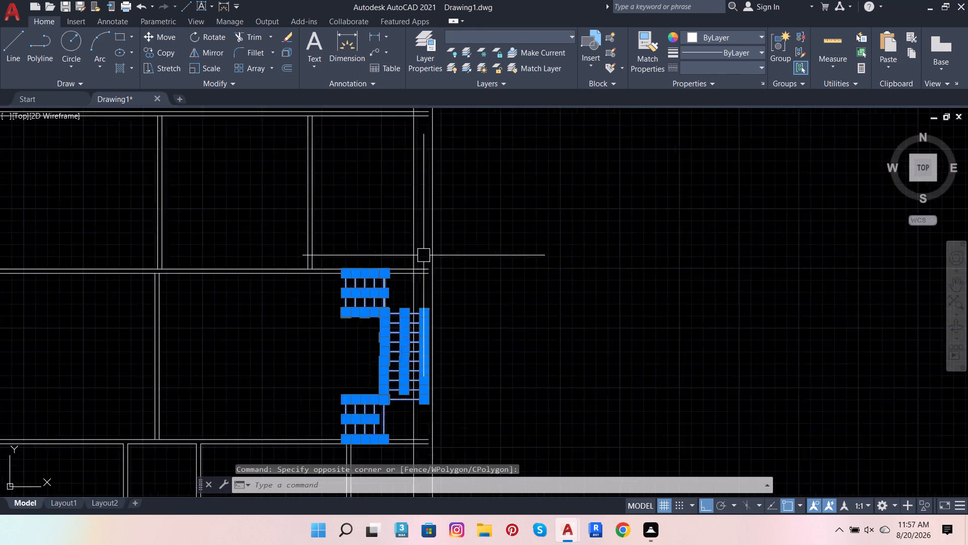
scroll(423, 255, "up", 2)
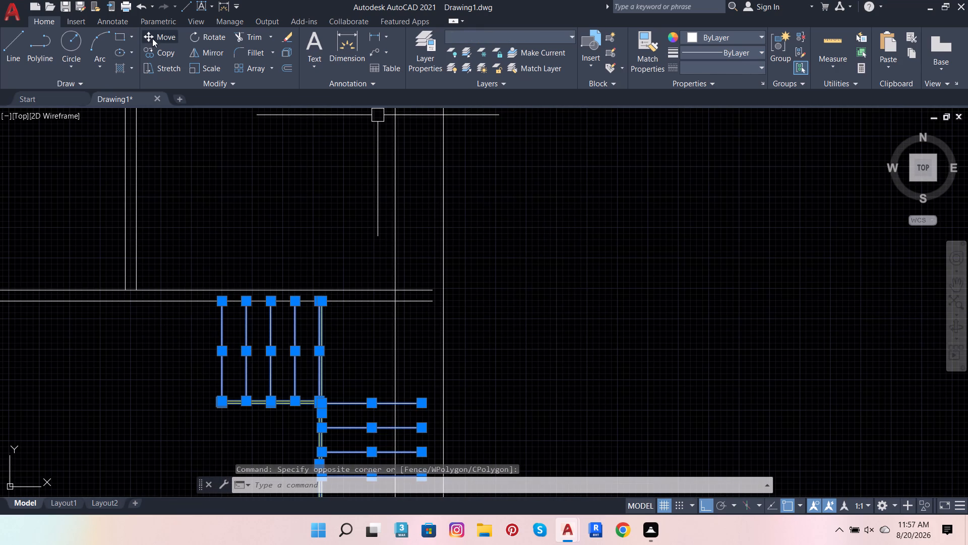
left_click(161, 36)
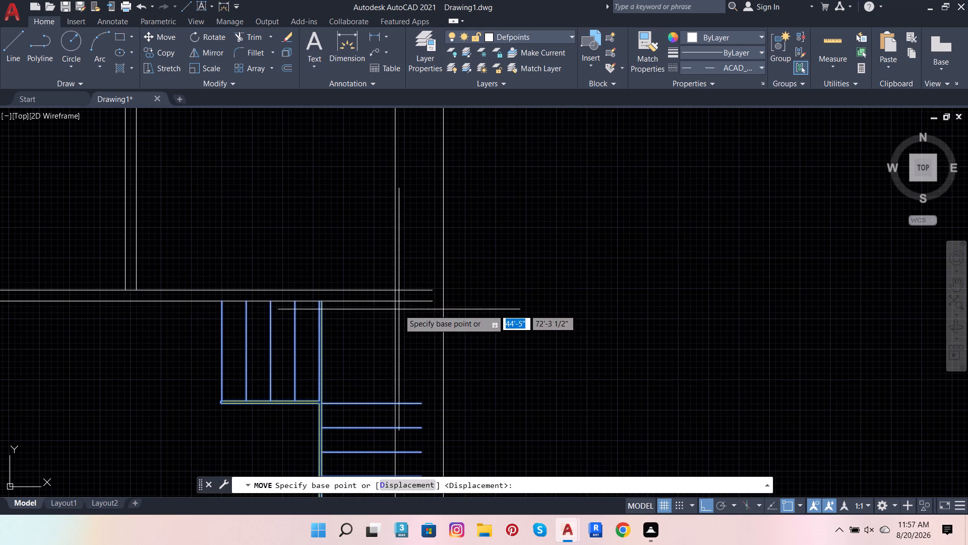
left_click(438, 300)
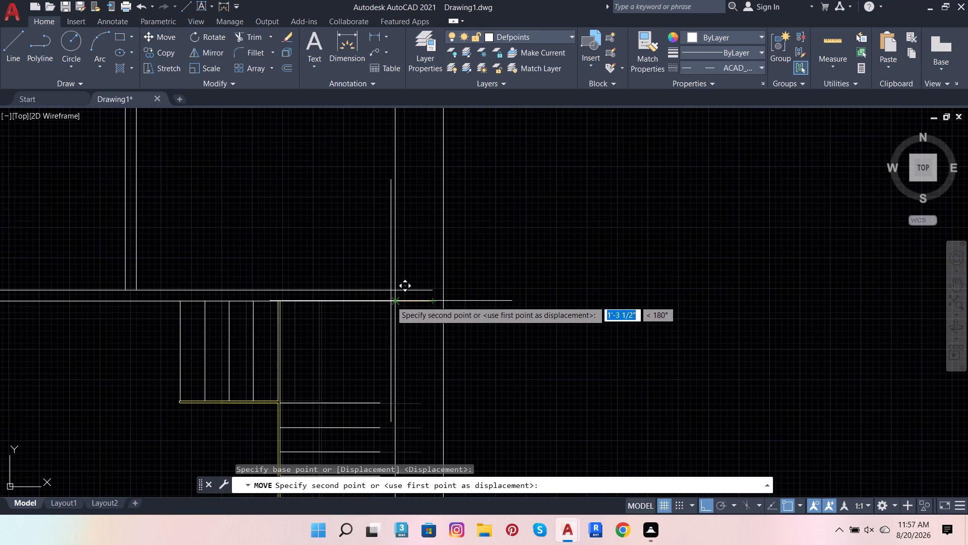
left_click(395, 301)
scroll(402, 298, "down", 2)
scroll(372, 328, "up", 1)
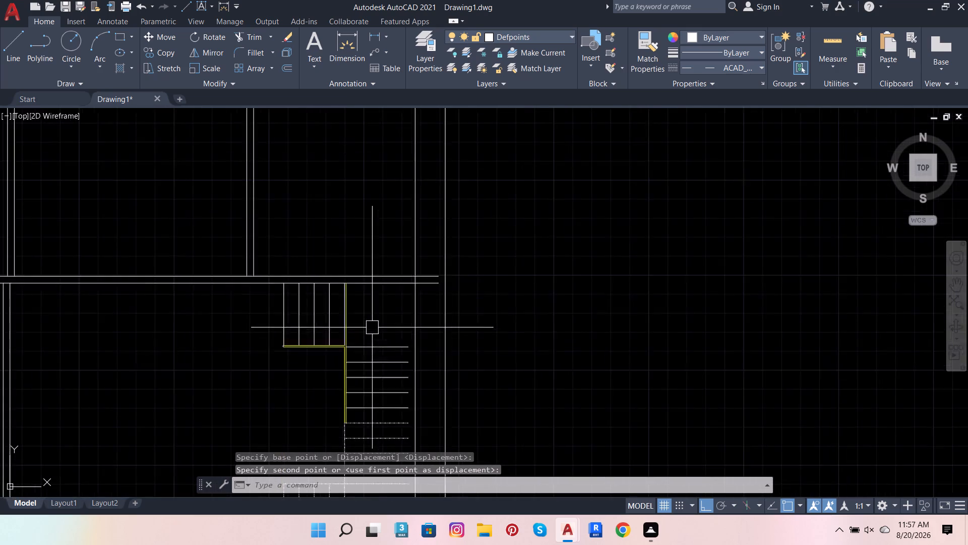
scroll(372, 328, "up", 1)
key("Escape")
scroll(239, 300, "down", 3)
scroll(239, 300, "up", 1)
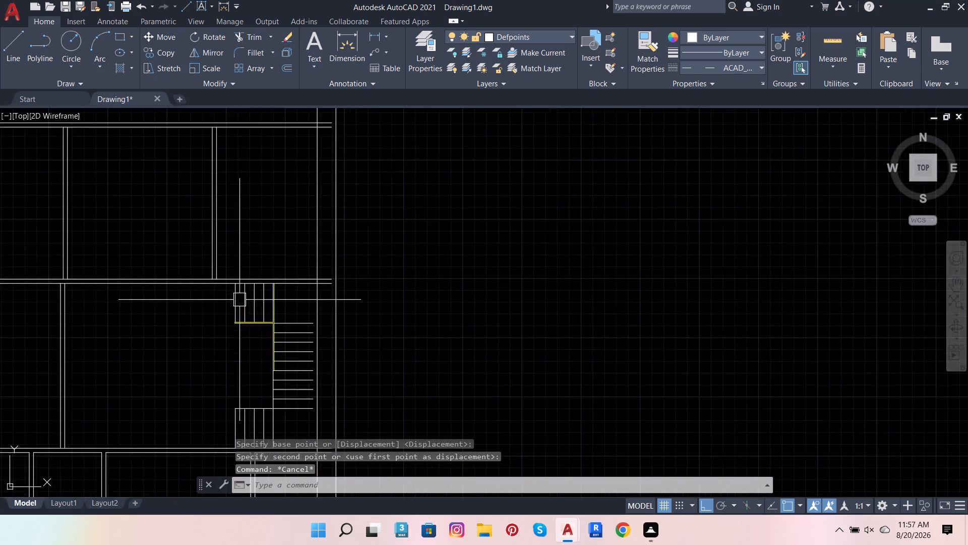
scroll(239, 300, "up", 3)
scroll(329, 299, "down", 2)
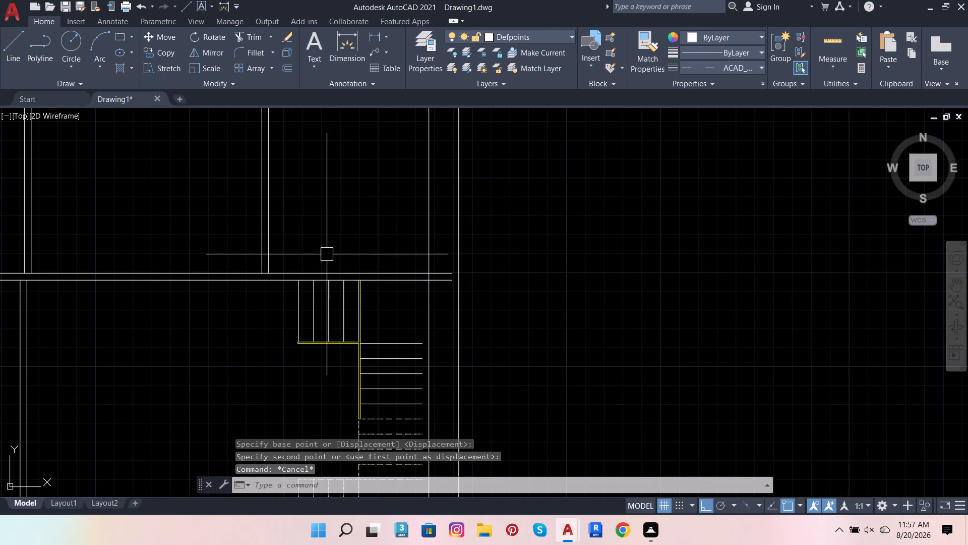
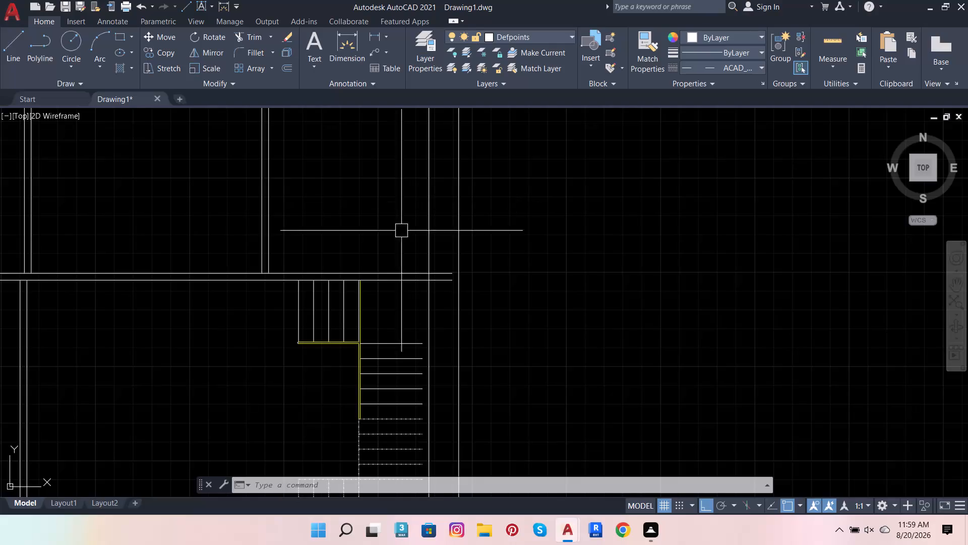
Extend the five solid stair treads of the long side flight to the inner line of the right outer wall.
scroll(445, 237, "down", 2)
scroll(419, 256, "up", 3)
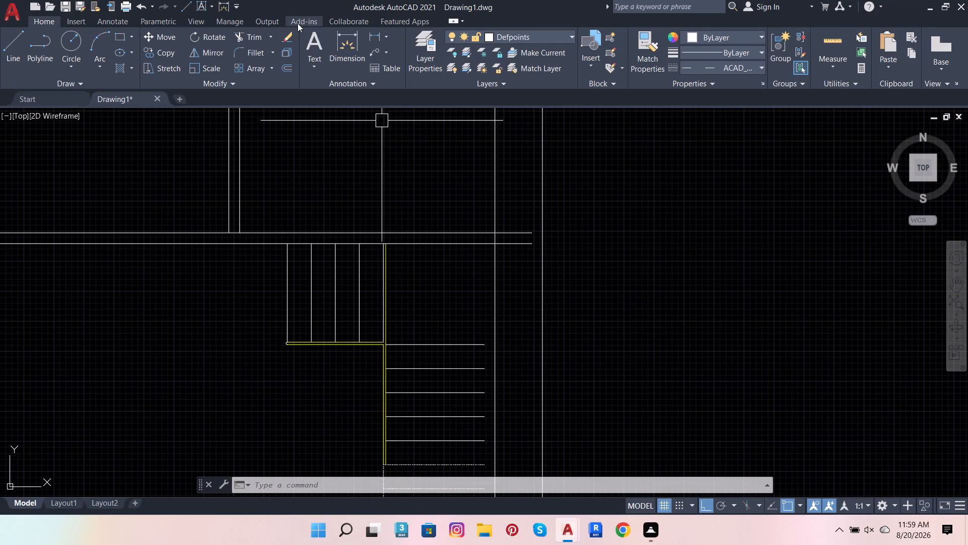
left_click(243, 38)
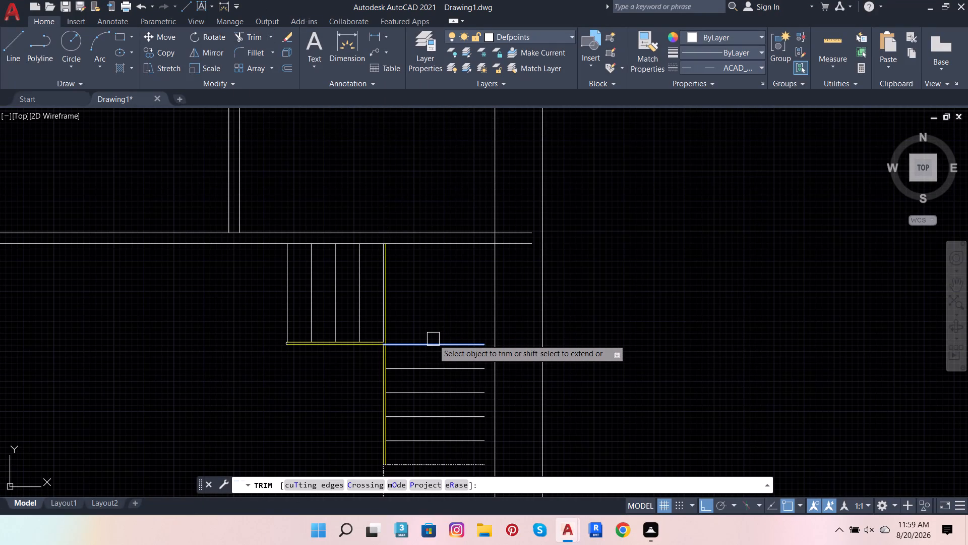
left_click(442, 348, "shift")
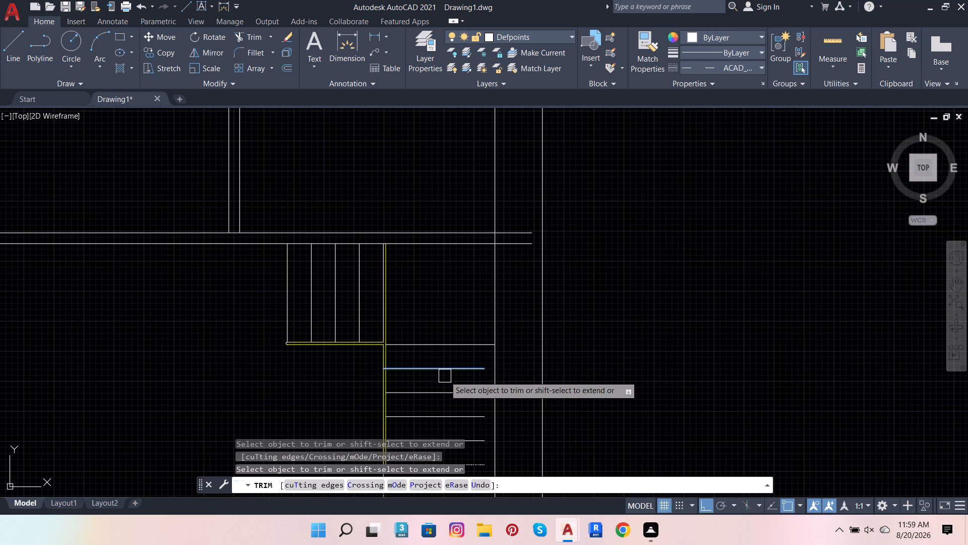
left_click(464, 371, "shift")
left_click(445, 399, "shift")
scroll(515, 328, "down", 2, "shift")
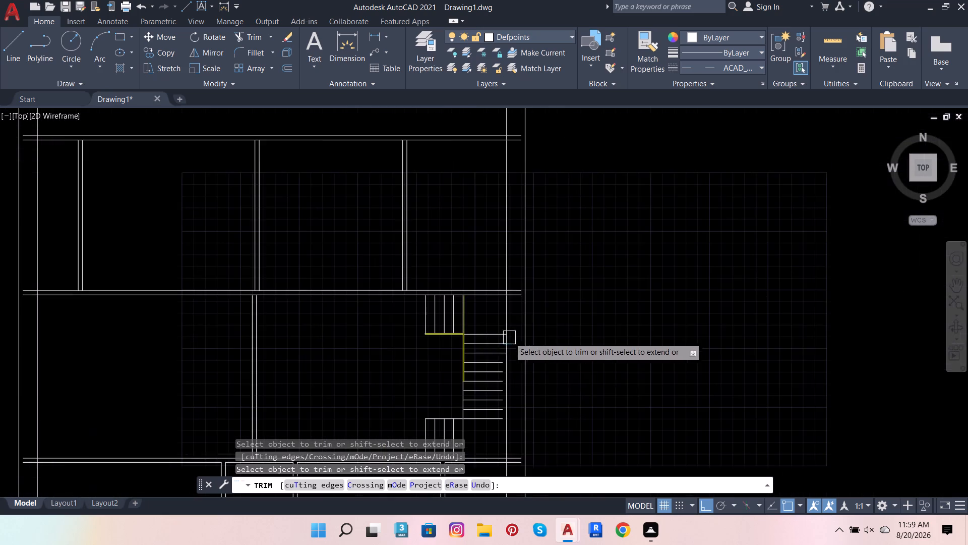
scroll(489, 367, "up", 2, "shift")
left_click(493, 352, "shift")
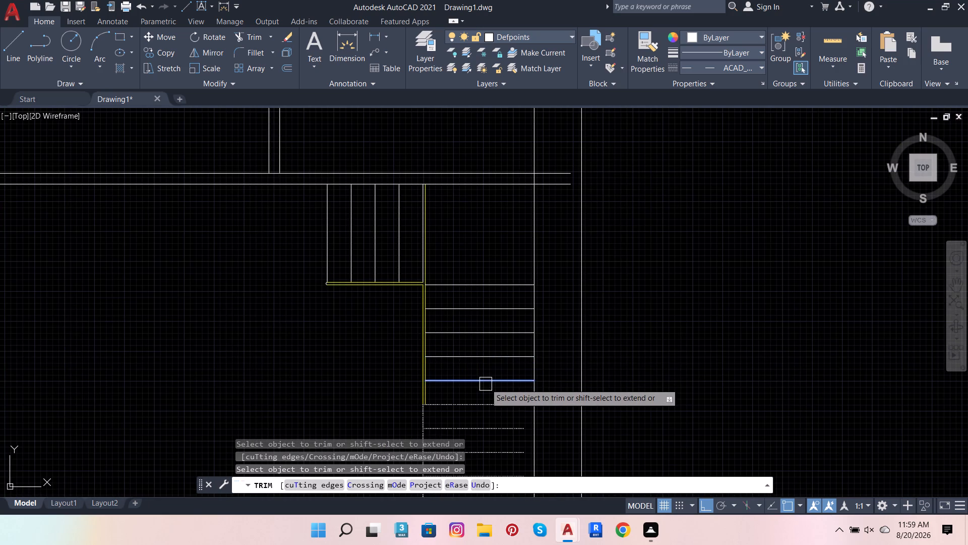
left_click(486, 384, "shift")
Extend the dashed treads in the lower part of the side flight to the inner line of the right outer wall.
scroll(535, 338, "down", 2, "shift")
scroll(516, 370, "up", 2, "shift")
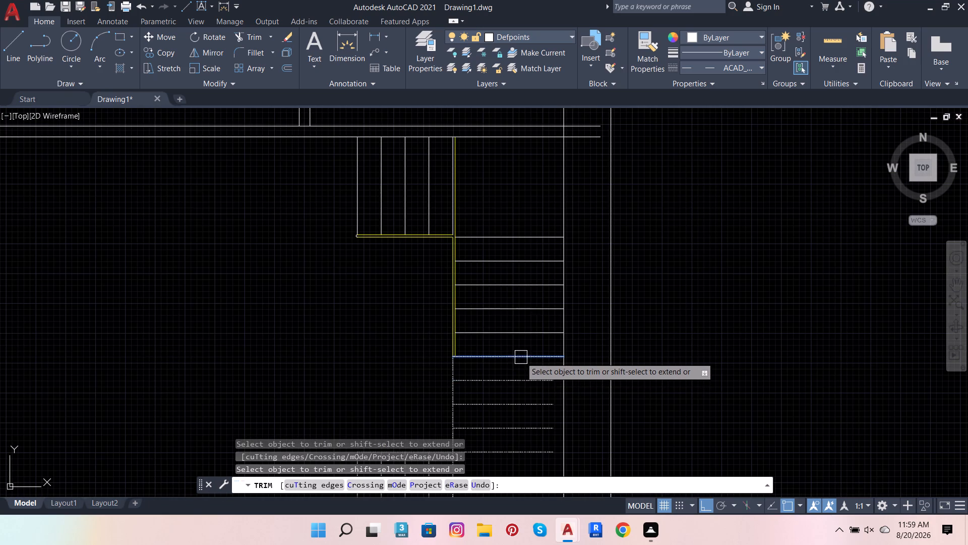
left_click(521, 357, "shift")
left_click(526, 387, "shift")
left_click(523, 410, "shift")
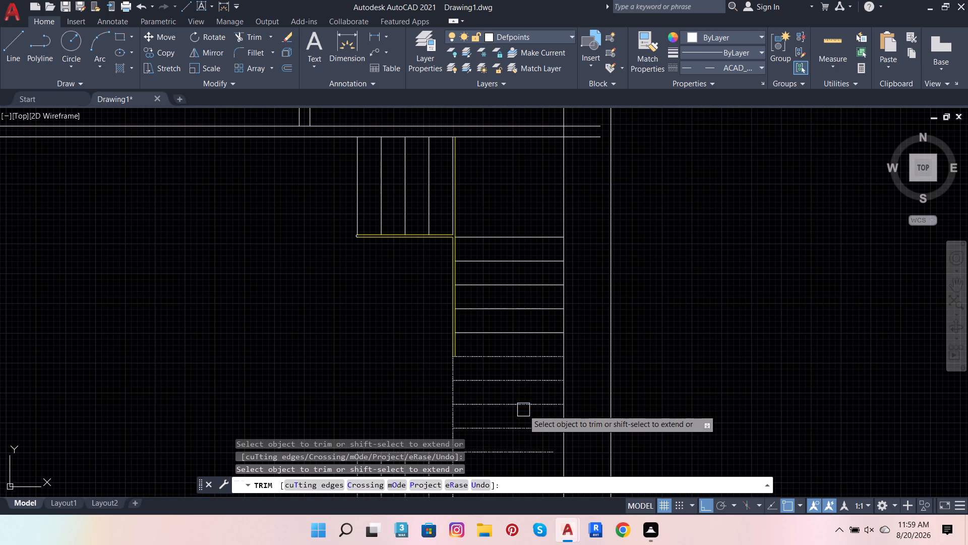
left_click(519, 428, "shift")
scroll(562, 383, "down", 2, "shift")
scroll(554, 408, "up", 1, "shift")
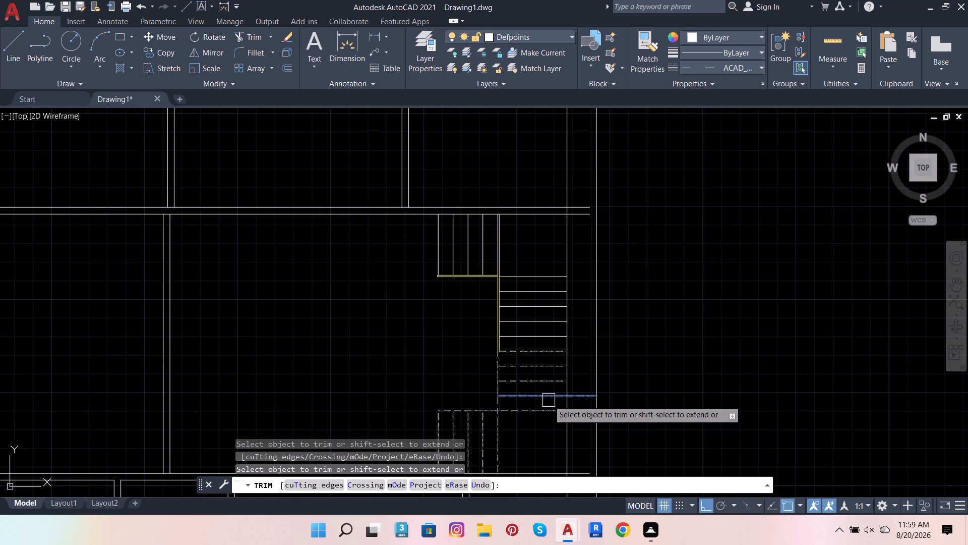
left_click(530, 412, "shift")
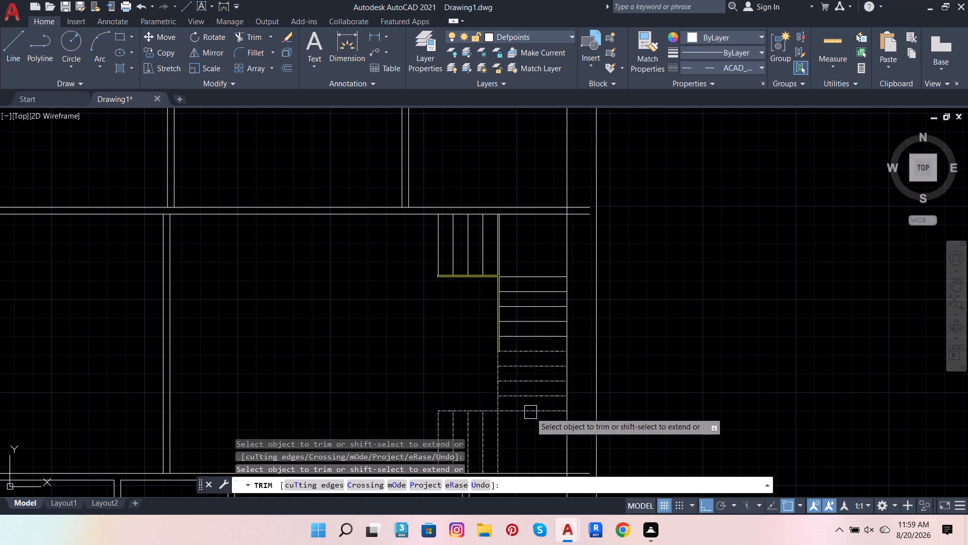
scroll(714, 369, "down", 2)
key("Escape")
key("Escape")
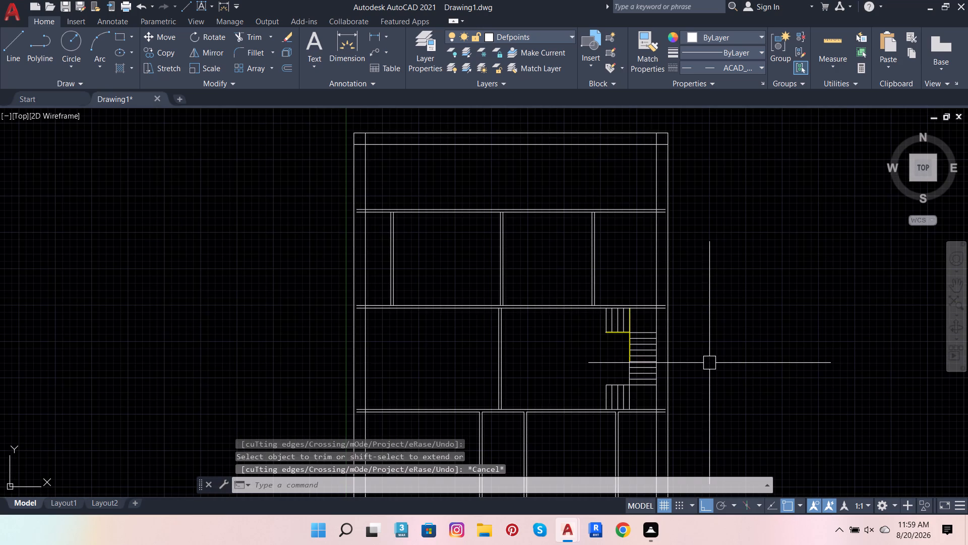
key("Escape")
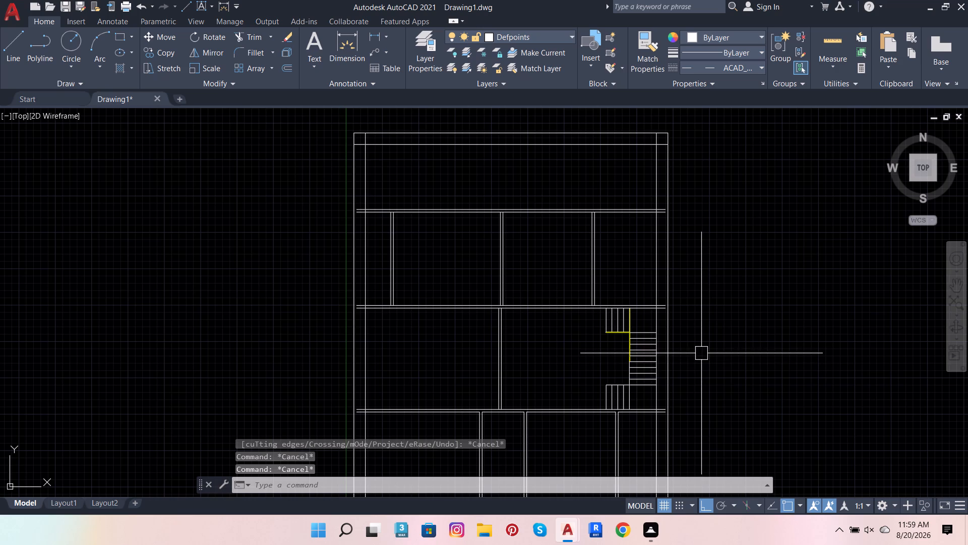
key("Escape")
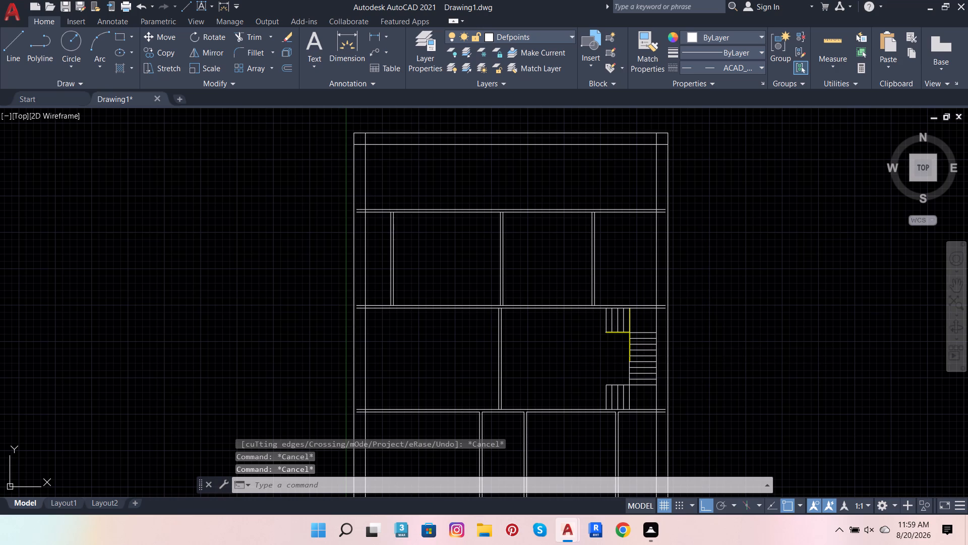
key("Escape")
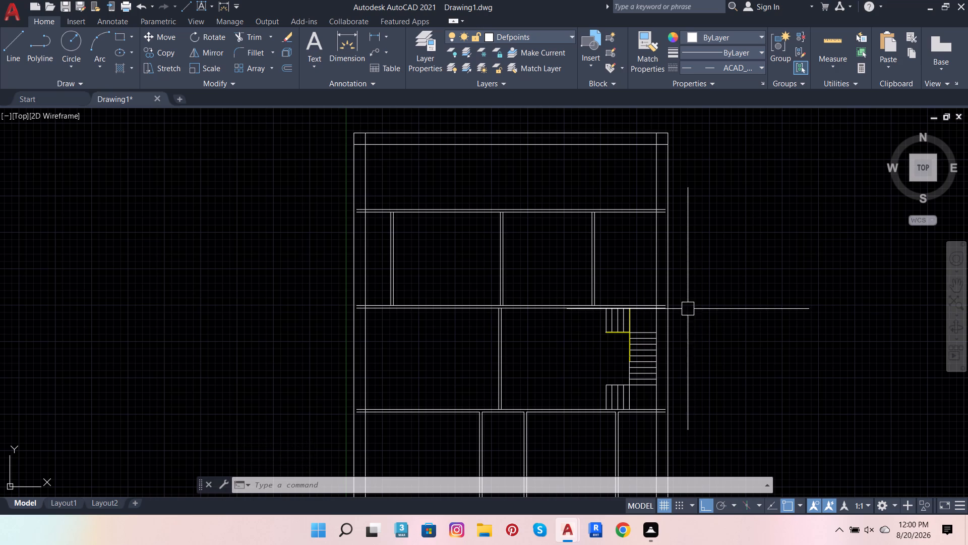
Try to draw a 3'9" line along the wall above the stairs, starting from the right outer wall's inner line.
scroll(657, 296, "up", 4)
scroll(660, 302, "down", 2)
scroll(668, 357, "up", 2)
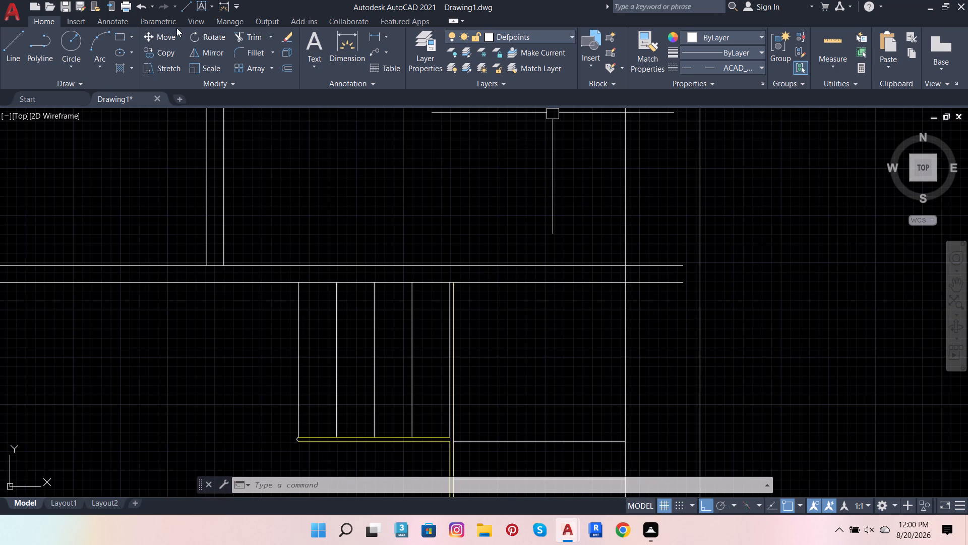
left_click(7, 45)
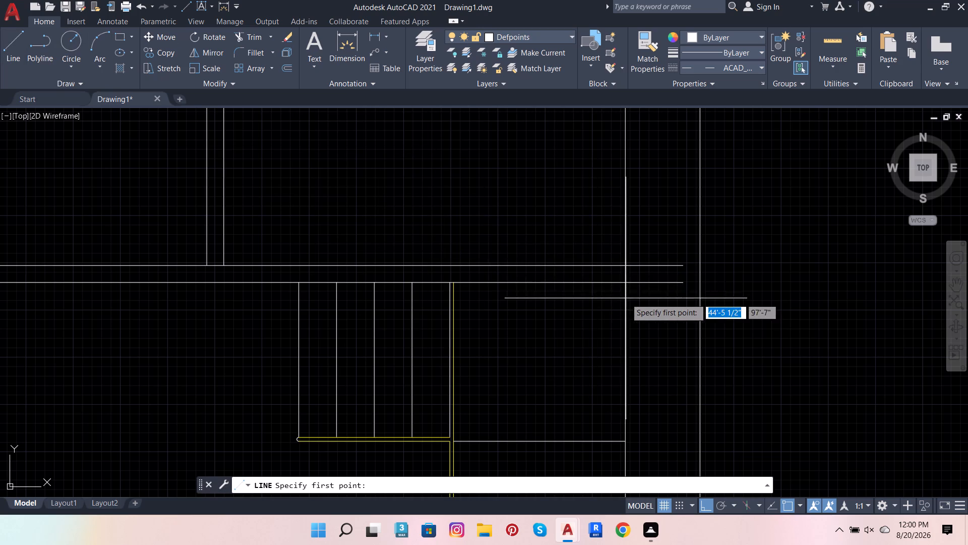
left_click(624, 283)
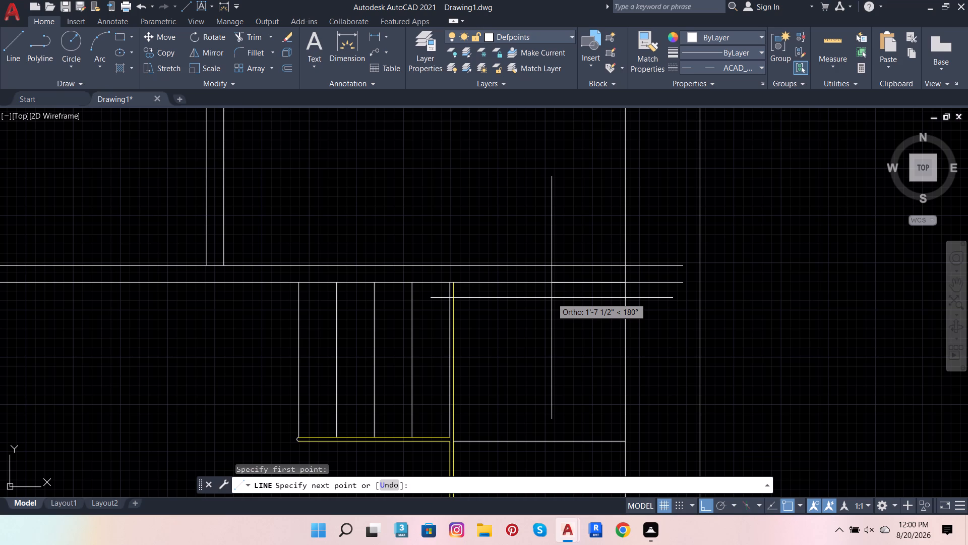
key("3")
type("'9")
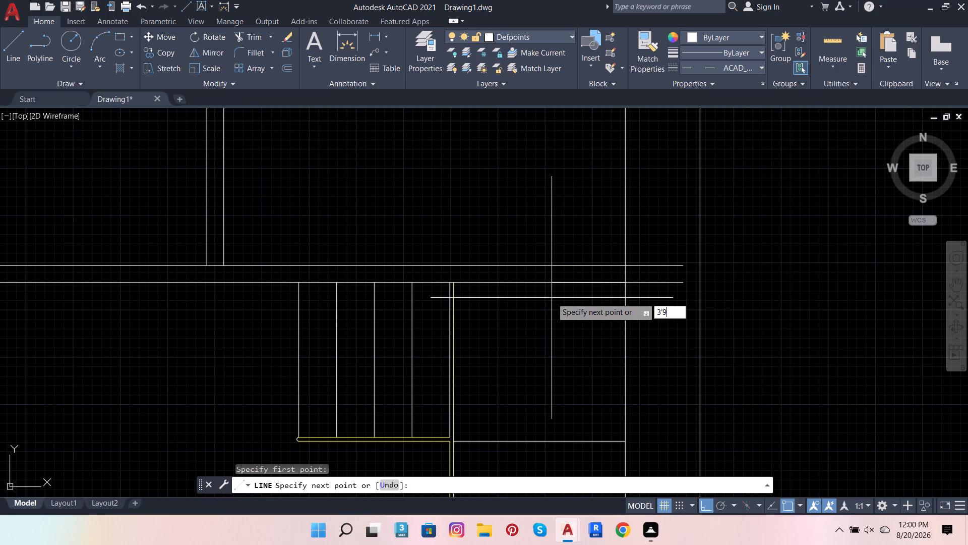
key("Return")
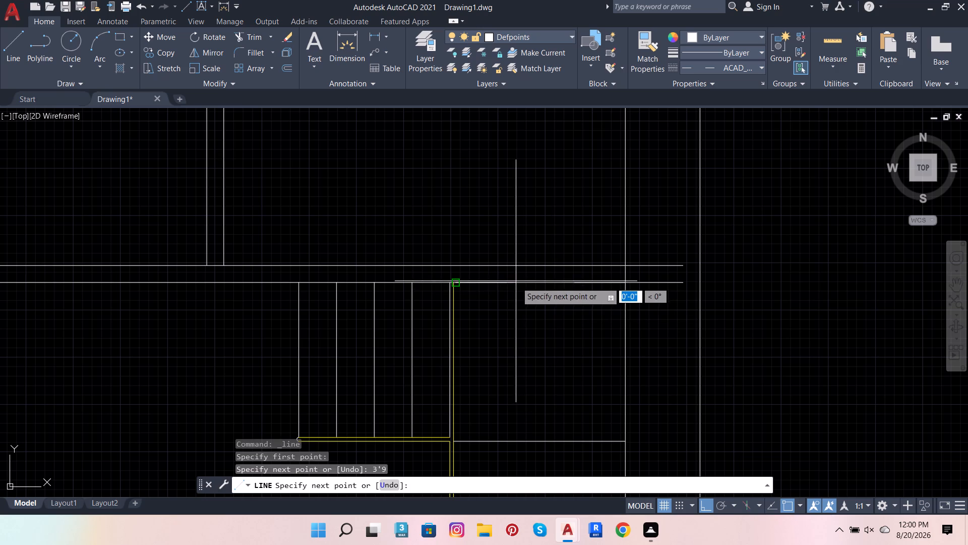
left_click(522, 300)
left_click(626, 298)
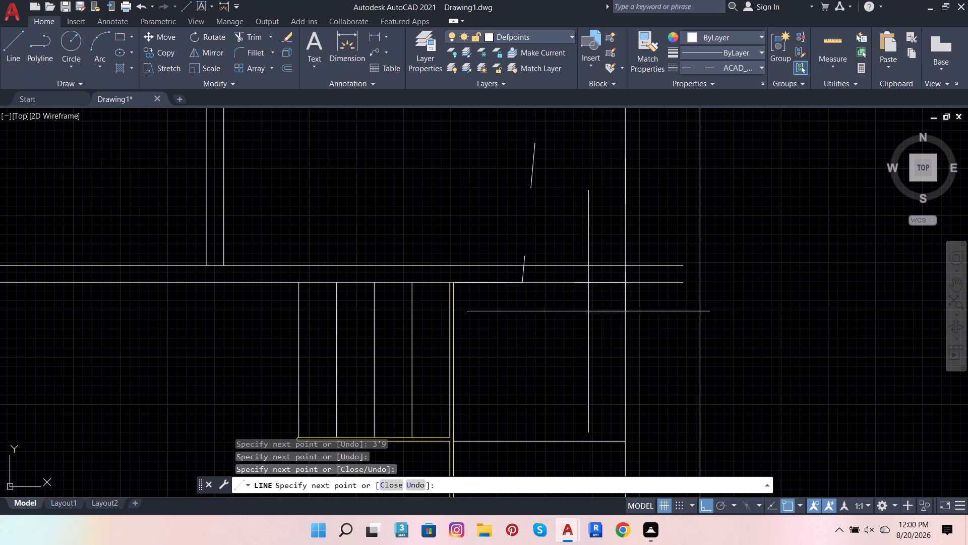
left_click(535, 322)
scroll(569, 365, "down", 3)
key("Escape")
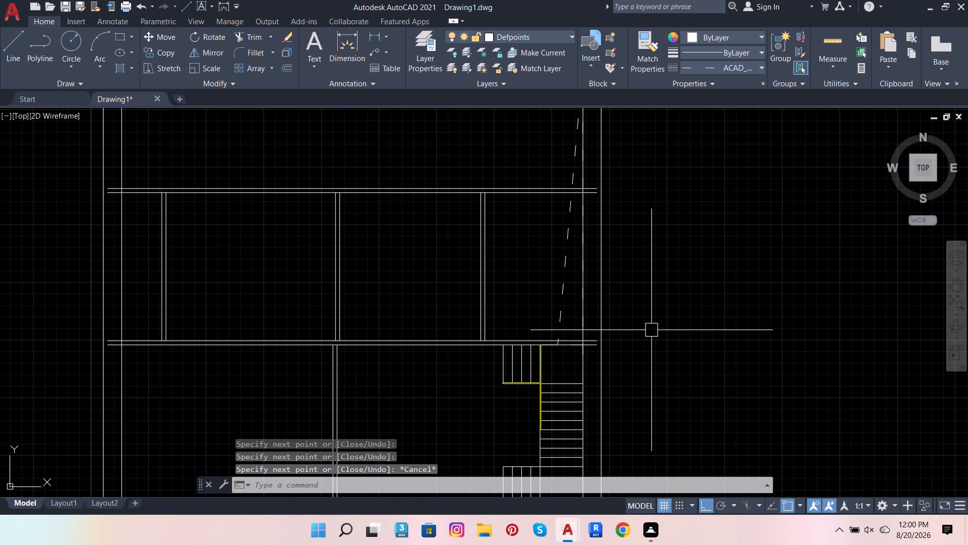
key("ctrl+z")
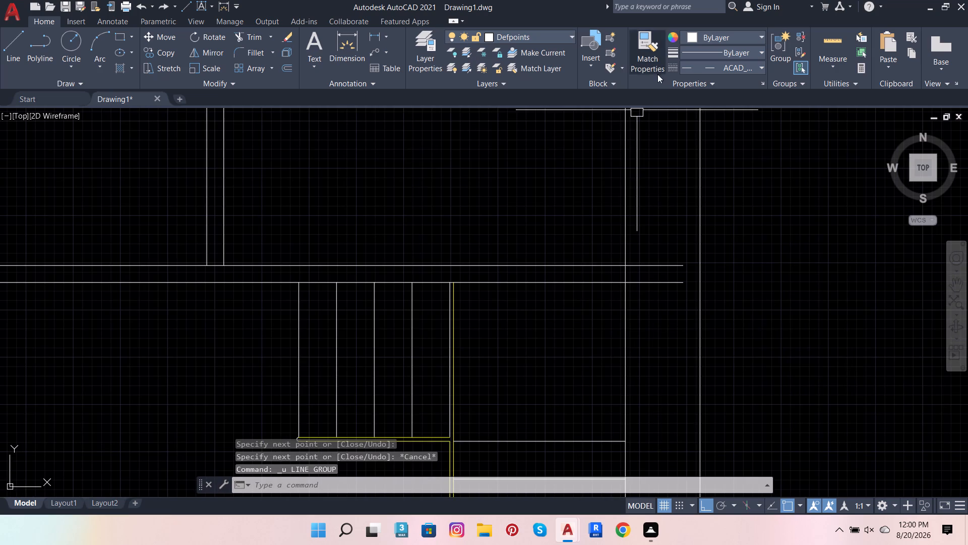
Set the current linetype to ByLayer.
left_click(716, 62)
left_click(722, 84)
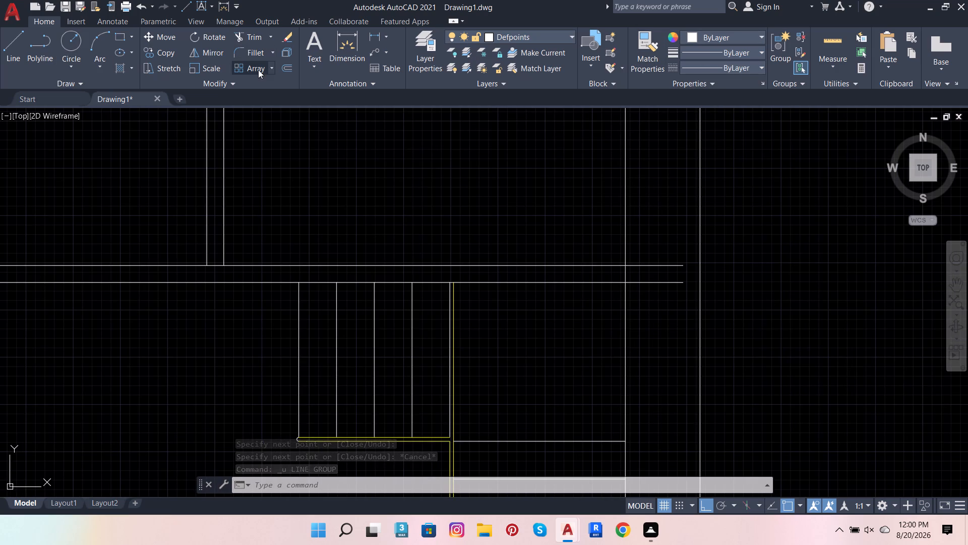
Offset the inner line of the right outer wall 3'9" inward, towards the stair railing.
left_click(281, 69)
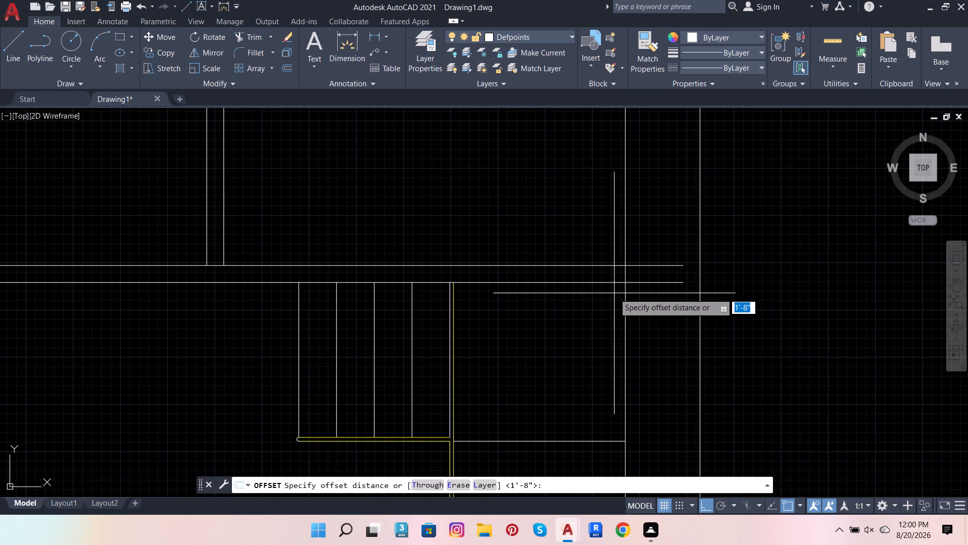
left_click(624, 284)
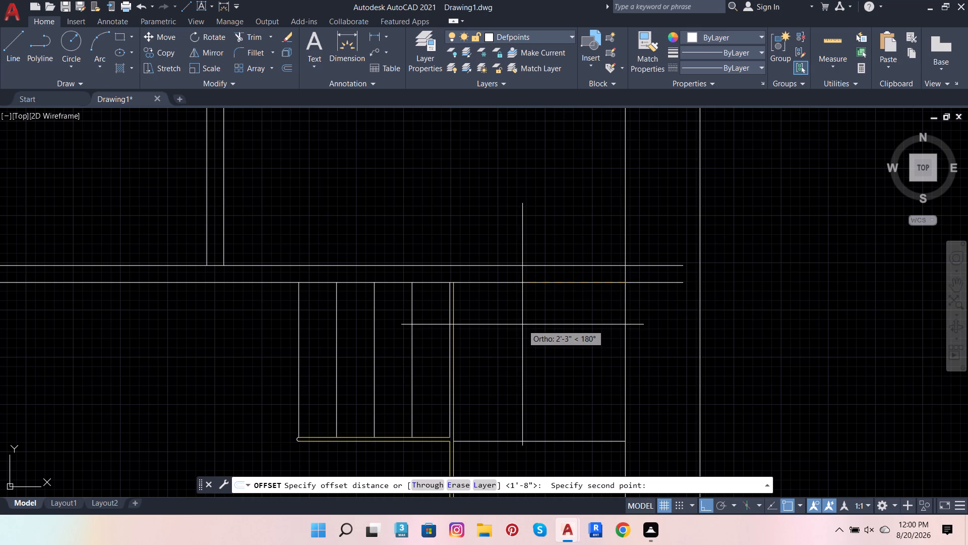
type("3'9")
key("Return")
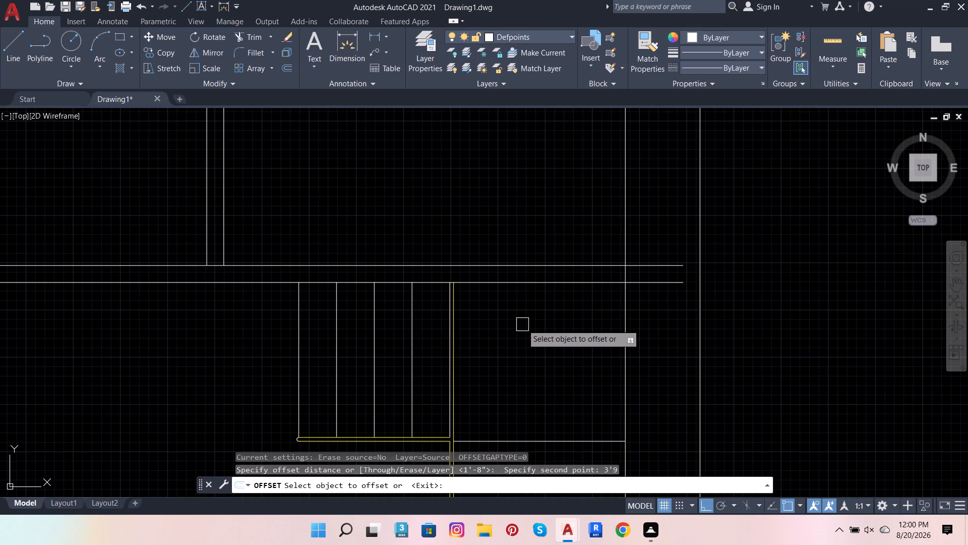
left_click(627, 344)
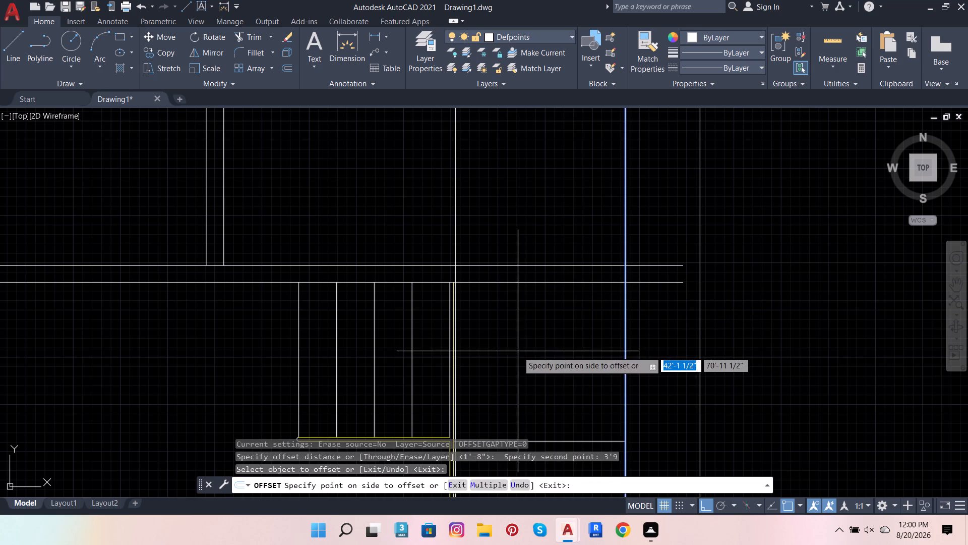
left_click(518, 351)
key("Escape")
key("Escape")
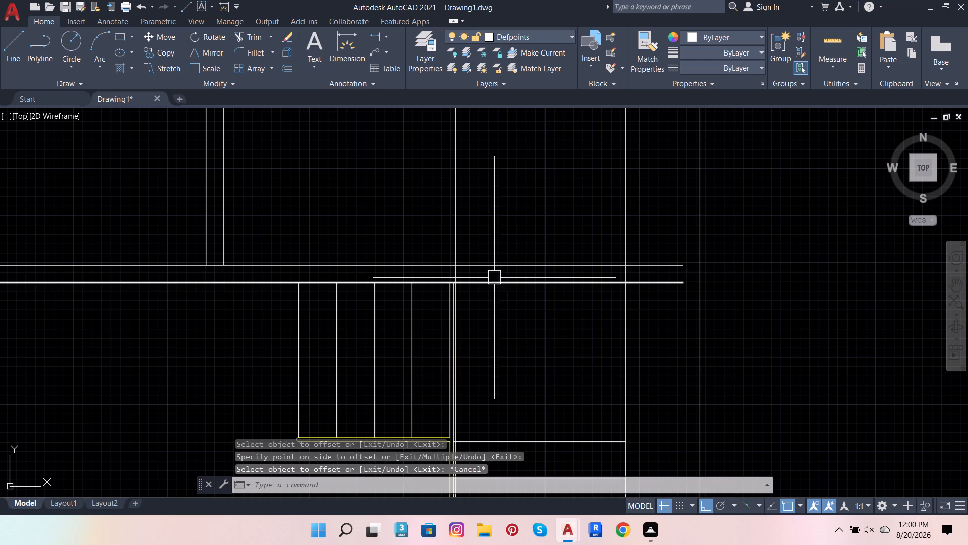
Trim the offset line between the two lines of the horizontal wall above the stairs.
scroll(448, 280, "up", 3)
scroll(516, 260, "down", 2)
scroll(510, 256, "up", 2)
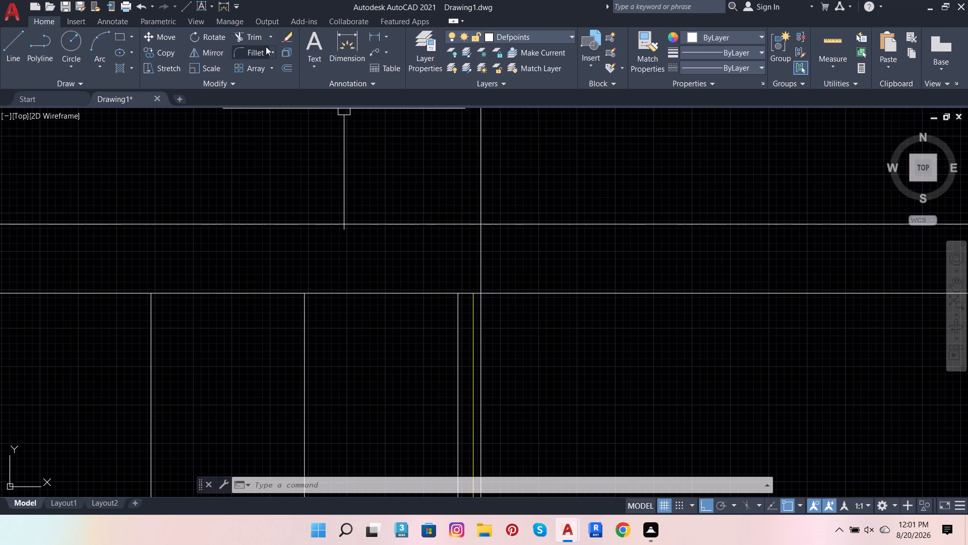
left_click(259, 32)
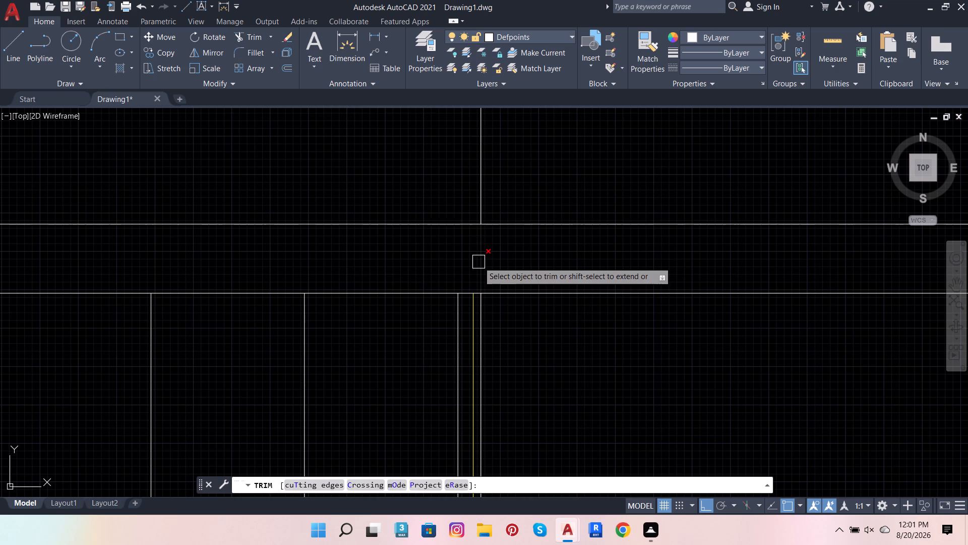
left_click(478, 262)
key("Escape")
key("Escape")
key("Escape")
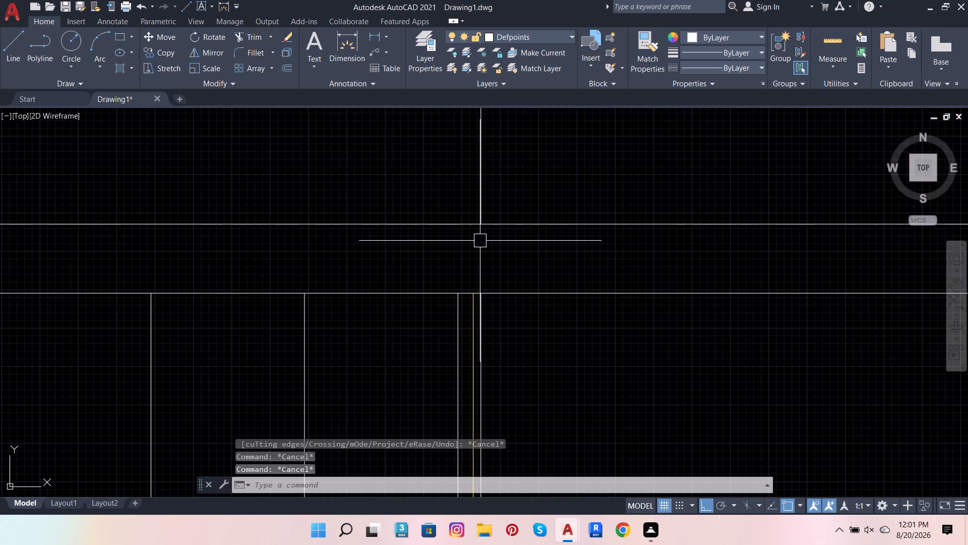
key("Escape")
Move the upper and lower left-hand flights together with the railing so the railing's right line meets the 3'9" offset line.
scroll(455, 283, "down", 5)
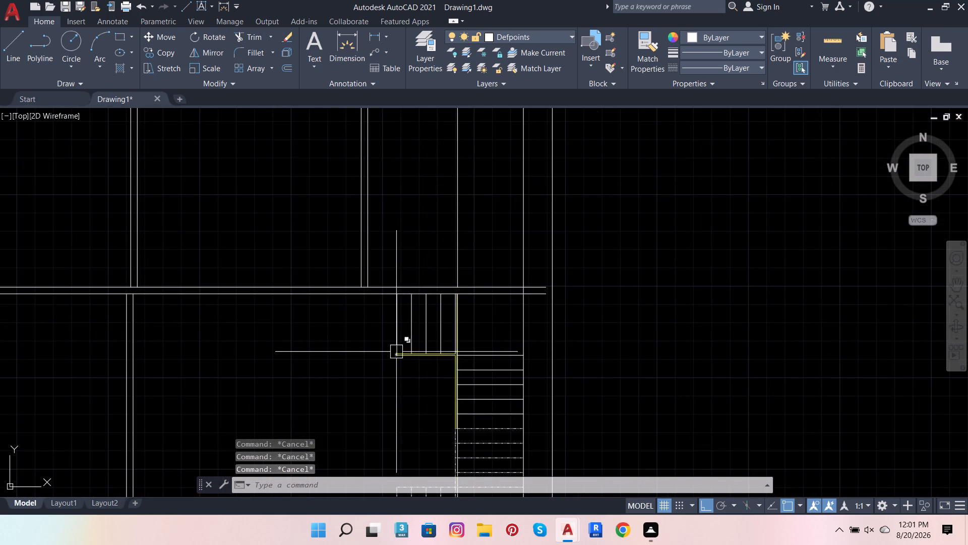
scroll(396, 352, "up", 2)
scroll(408, 217, "up", 2)
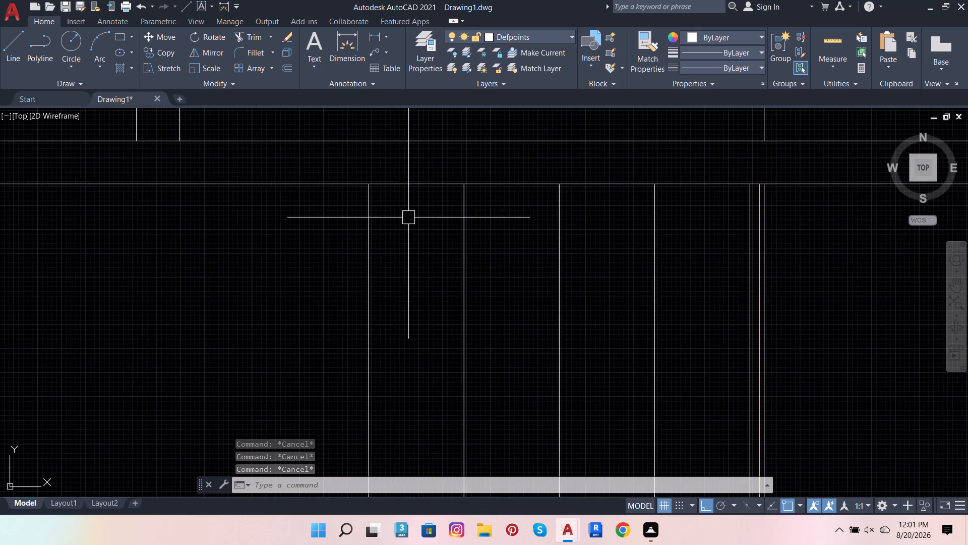
scroll(369, 226, "down", 1)
scroll(343, 188, "up", 2)
left_click(343, 188)
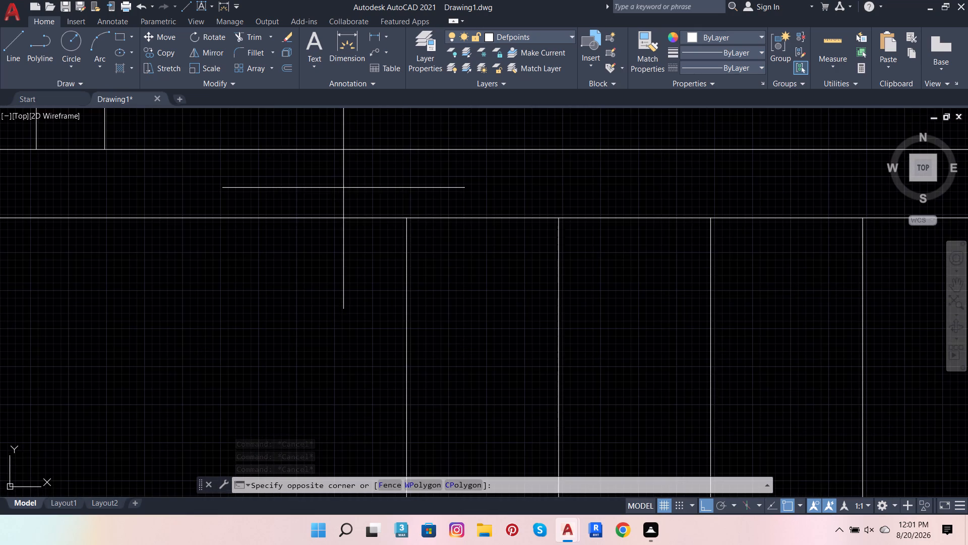
scroll(373, 231, "down", 3)
scroll(546, 427, "up", 2)
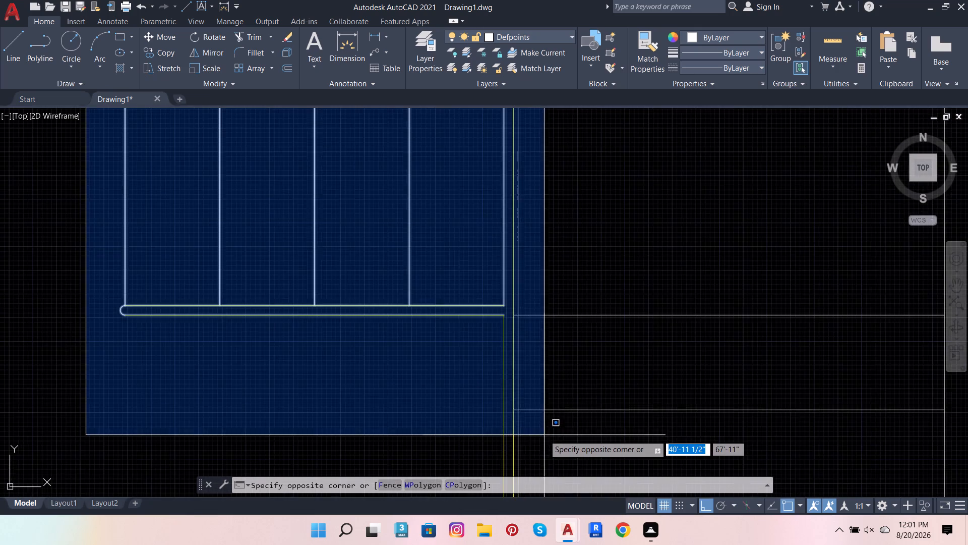
scroll(540, 421, "down", 8)
scroll(533, 451, "up", 3)
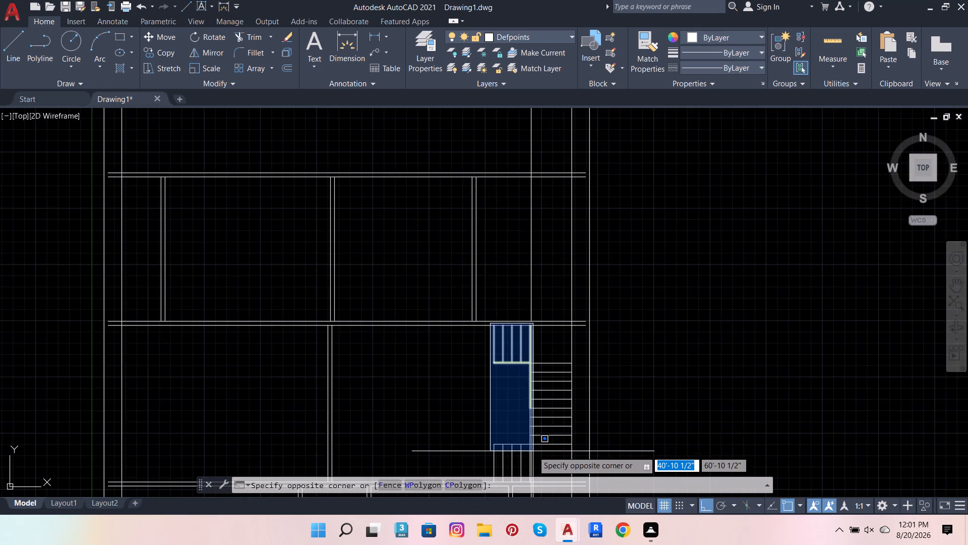
scroll(529, 419, "up", 3)
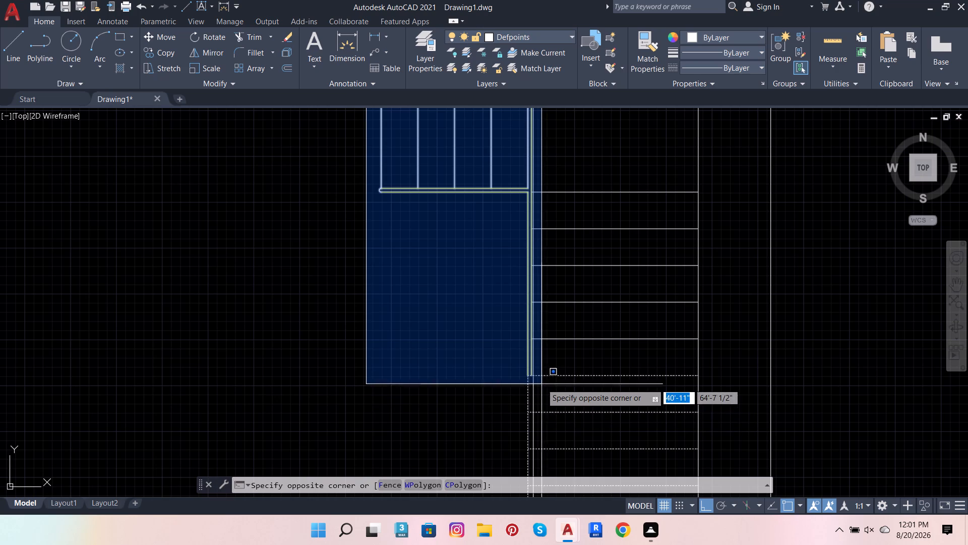
scroll(548, 392, "down", 3)
scroll(548, 470, "up", 2)
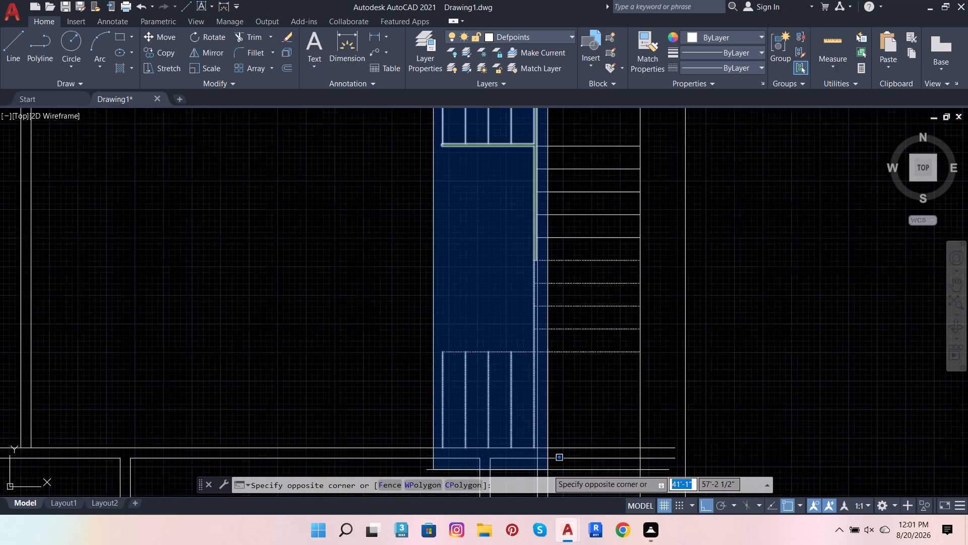
scroll(546, 461, "up", 2)
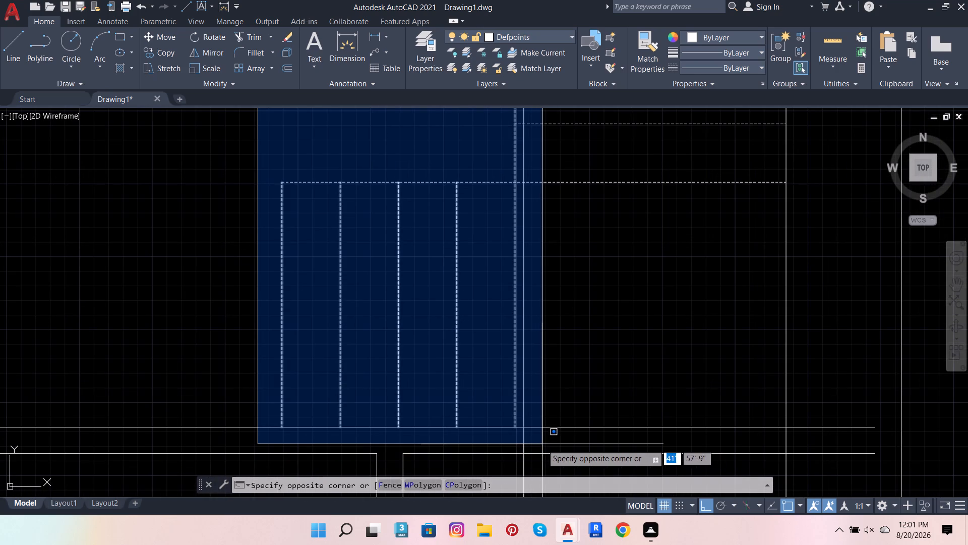
left_click(542, 444)
scroll(564, 446, "down", 3)
scroll(573, 355, "up", 2)
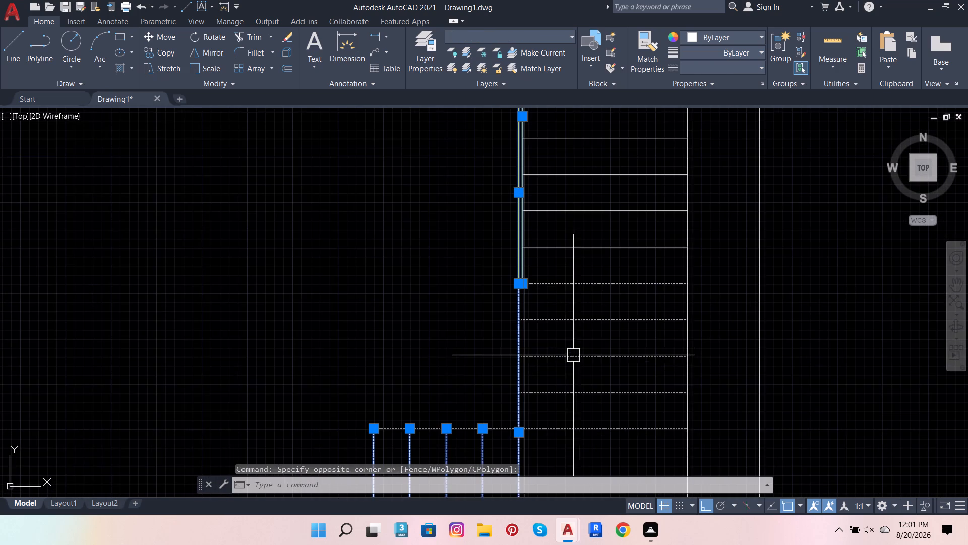
scroll(559, 398, "down", 3)
scroll(567, 281, "up", 4)
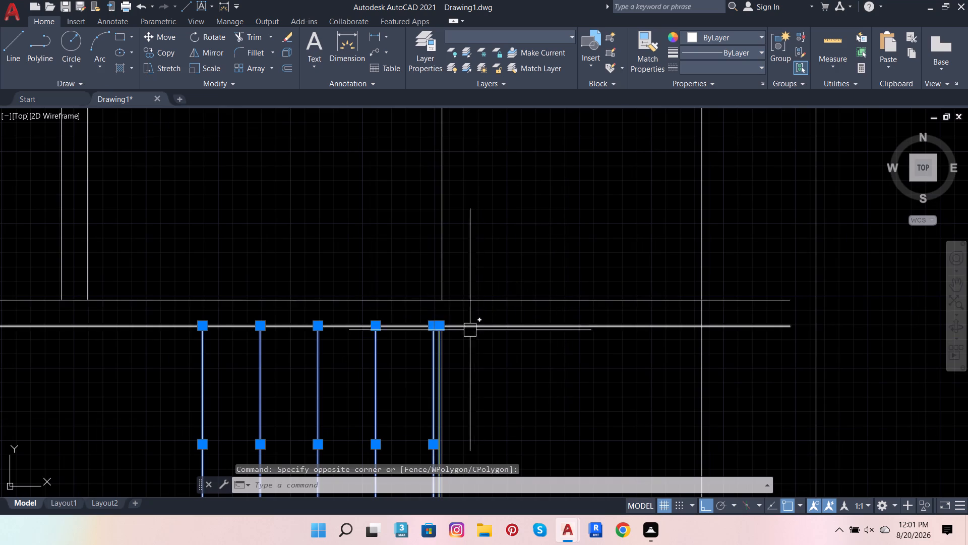
scroll(450, 338, "up", 3)
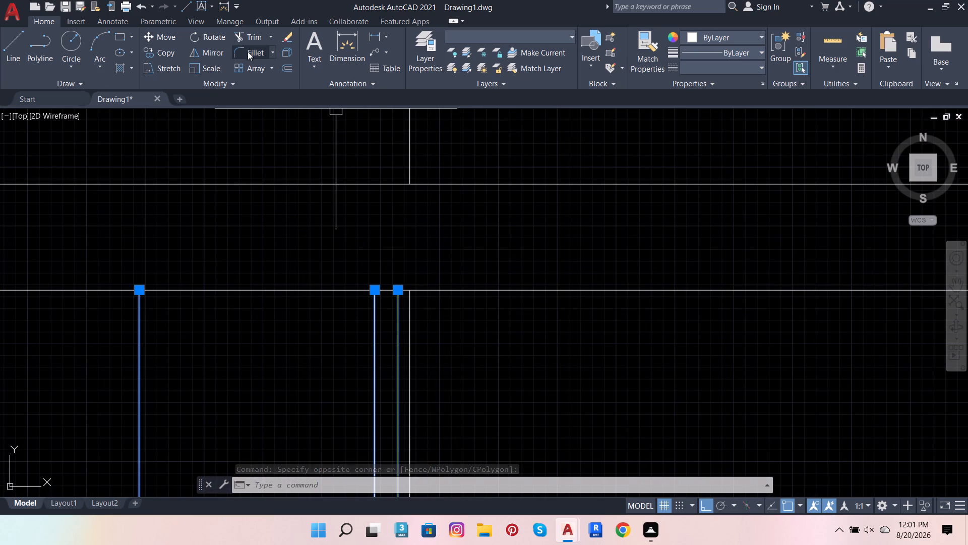
left_click(161, 40)
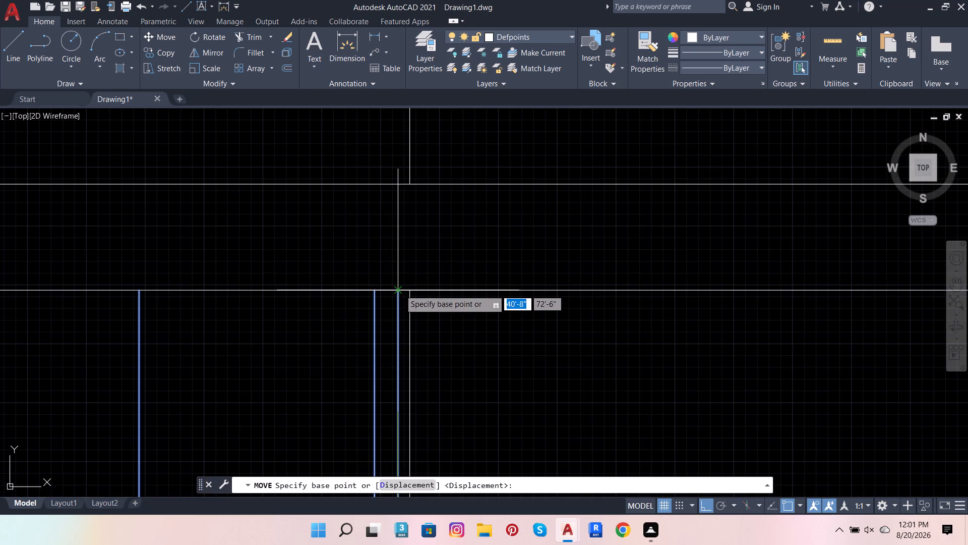
left_click(400, 291)
left_click(408, 293)
scroll(522, 297, "down", 4)
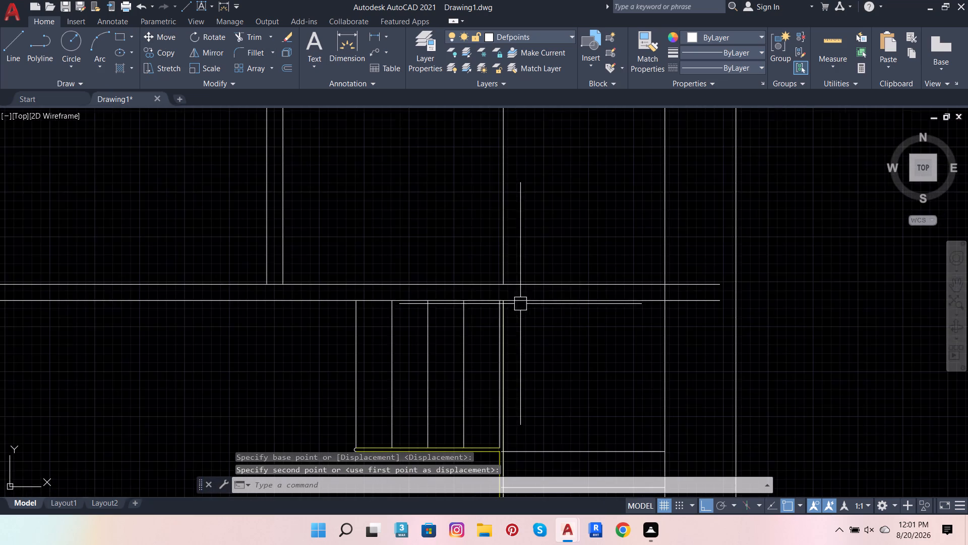
scroll(516, 311, "down", 3)
scroll(506, 392, "up", 3)
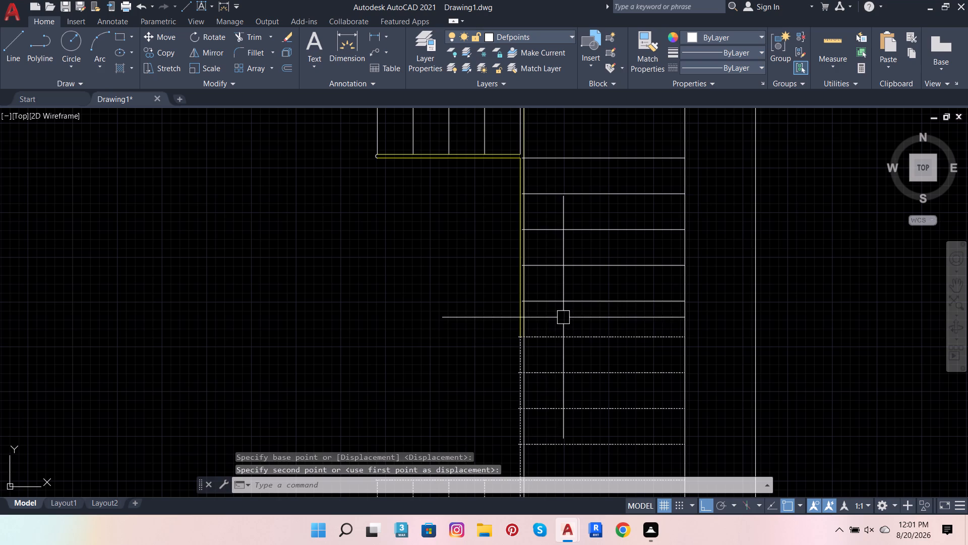
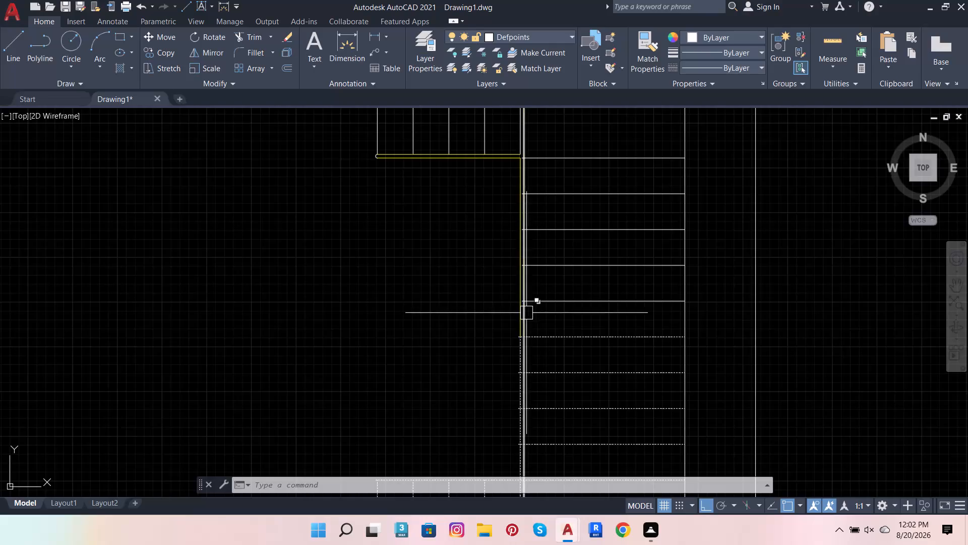
Trim the top tread's overhang past the railing's right line in the right-hand flight.
scroll(522, 151, "up", 2)
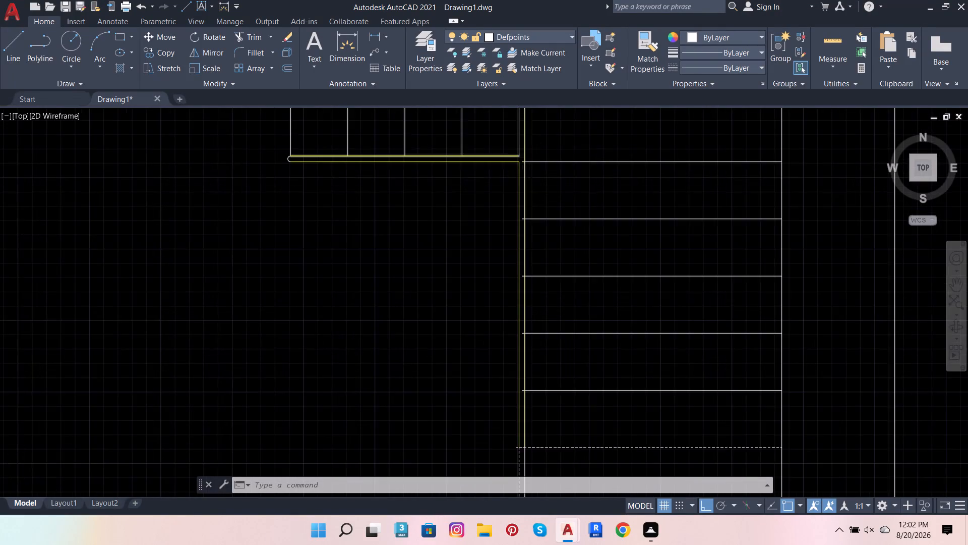
scroll(525, 153, "up", 1)
left_click(242, 36)
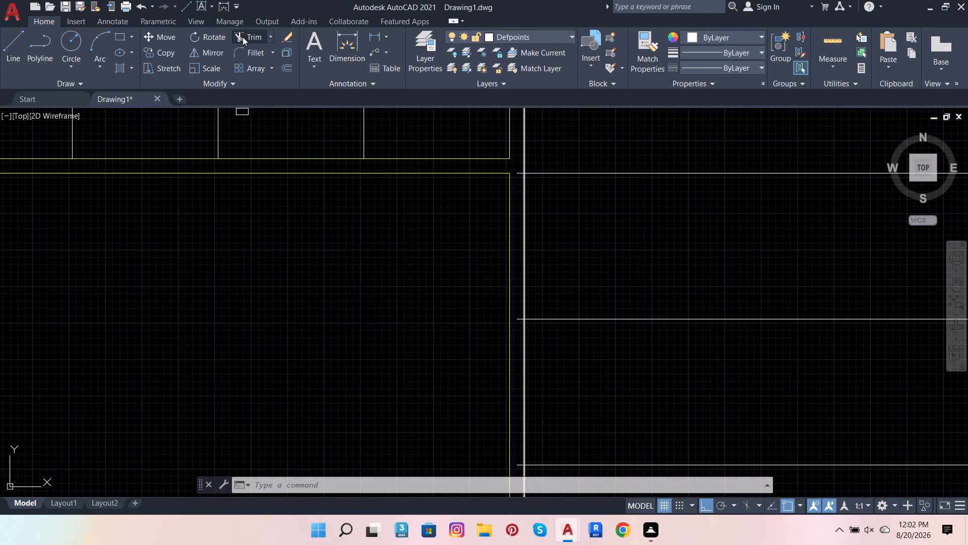
scroll(541, 192, "up", 4)
scroll(478, 185, "down", 4)
scroll(454, 173, "up", 4)
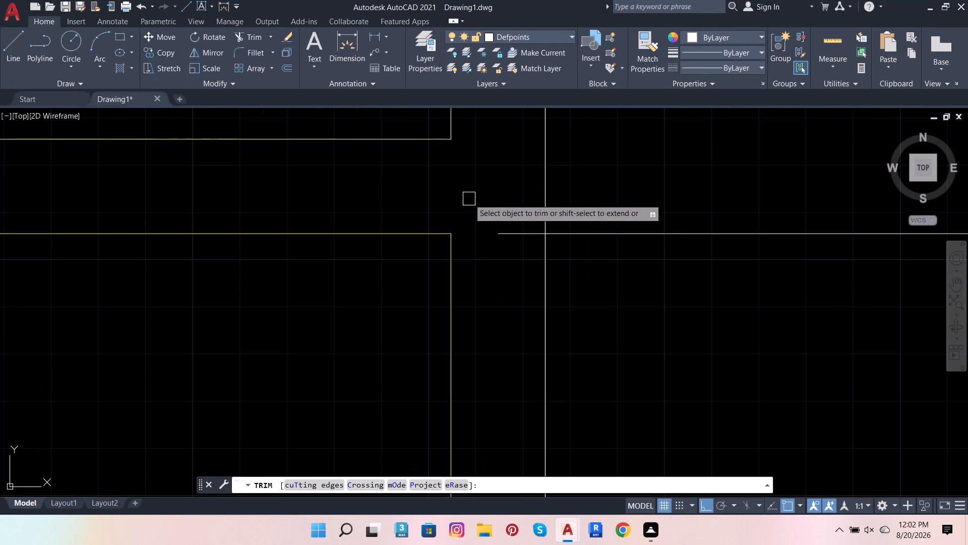
left_click(519, 234)
scroll(537, 200, "down", 5)
scroll(515, 305, "down", 4)
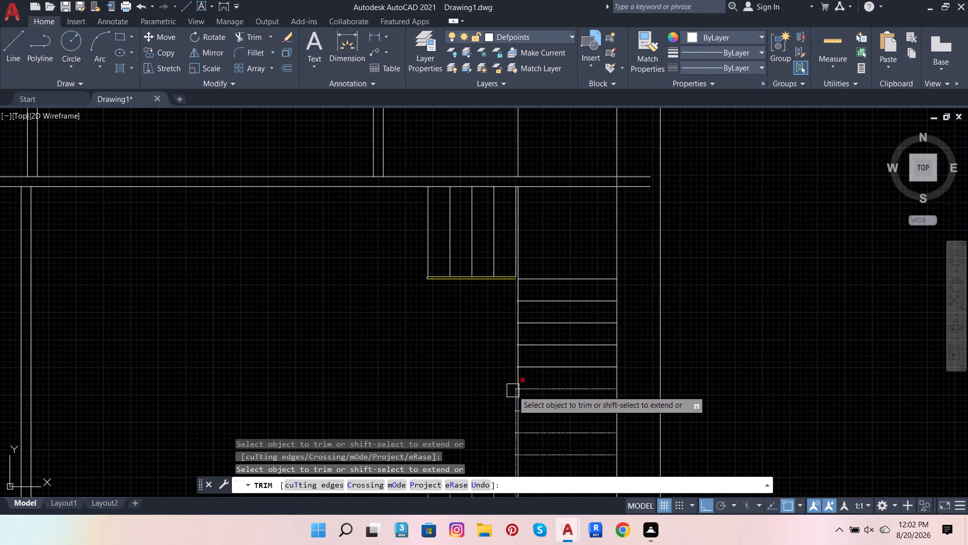
scroll(516, 409, "up", 2)
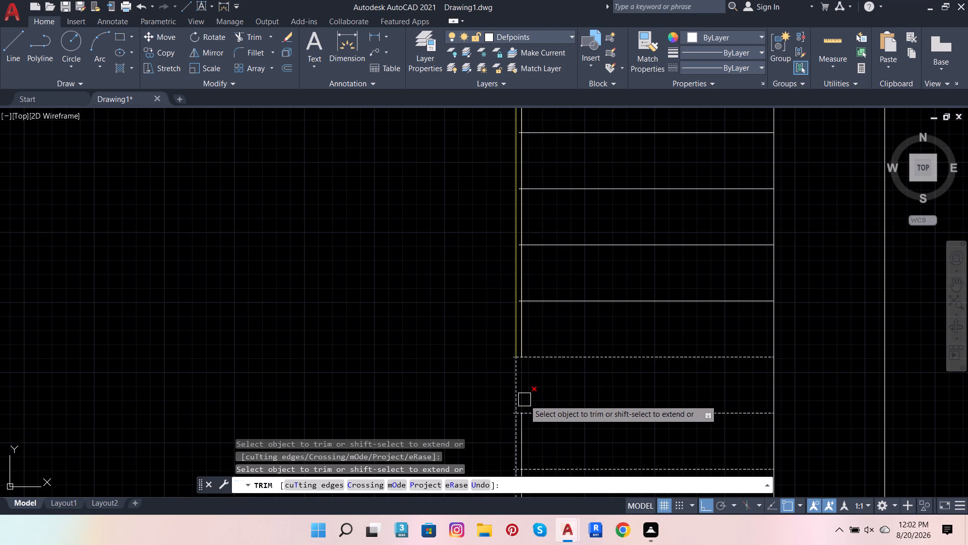
key("Escape")
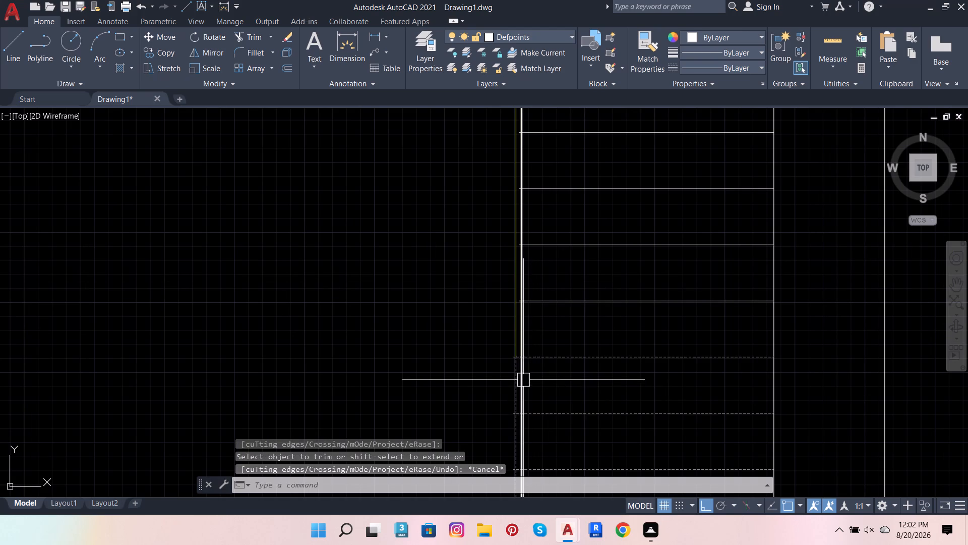
Delete the 3'9" offset line running along the railing's right line.
left_click(526, 379)
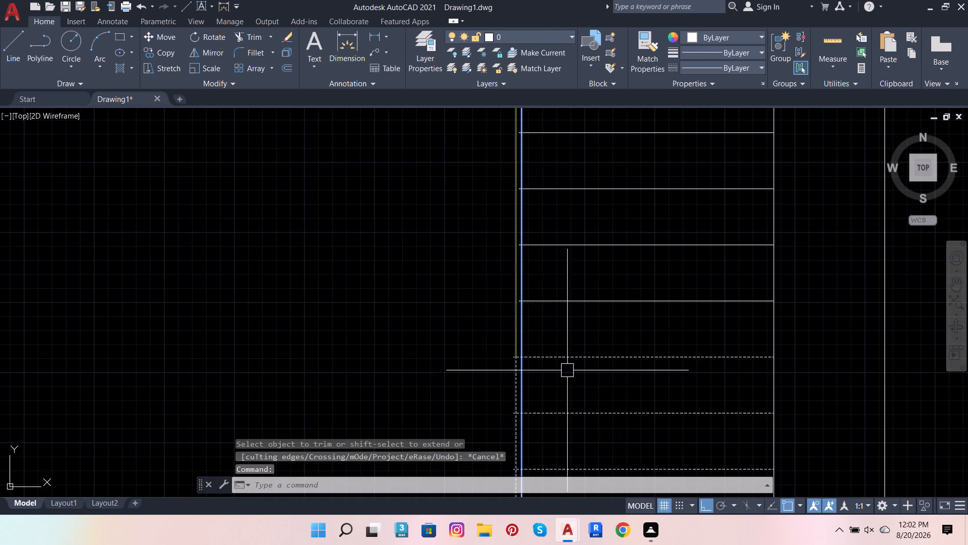
key("Delete")
Trim the overhangs of the remaining four solid treads in the right-hand flight back to the railing's right line.
scroll(563, 381, "down", 3)
scroll(555, 361, "up", 3)
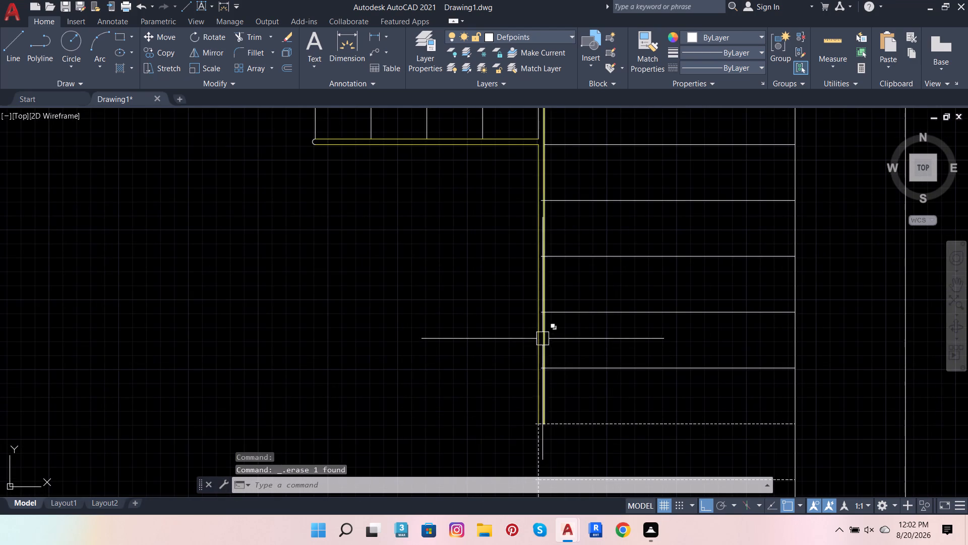
left_click(236, 39)
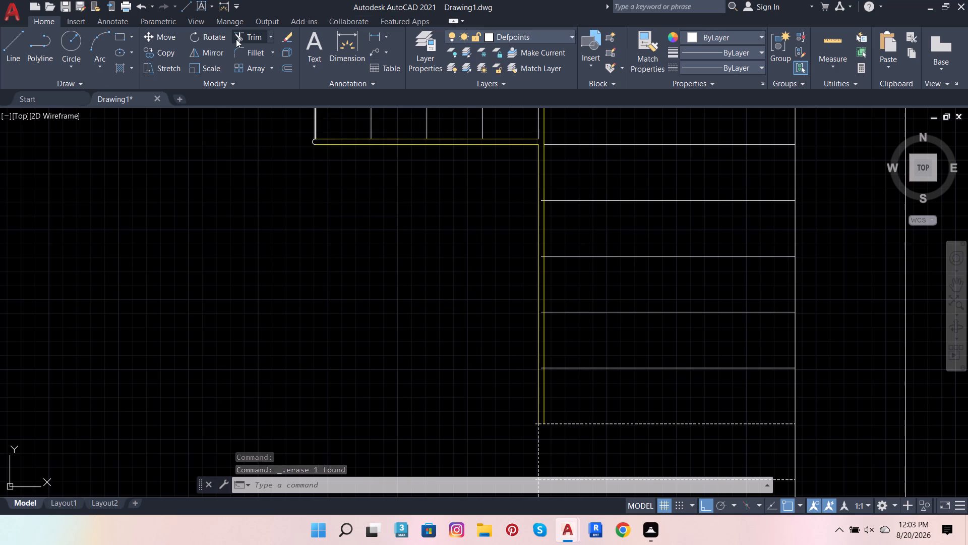
scroll(617, 212, "up", 3)
scroll(350, 163, "up", 3)
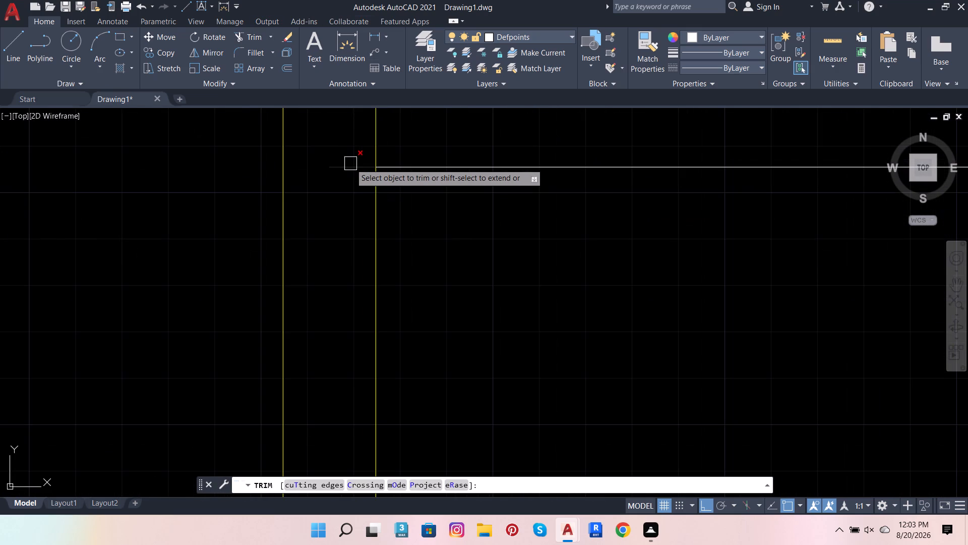
left_click(351, 165)
scroll(385, 188, "down", 4)
scroll(370, 388, "up", 2)
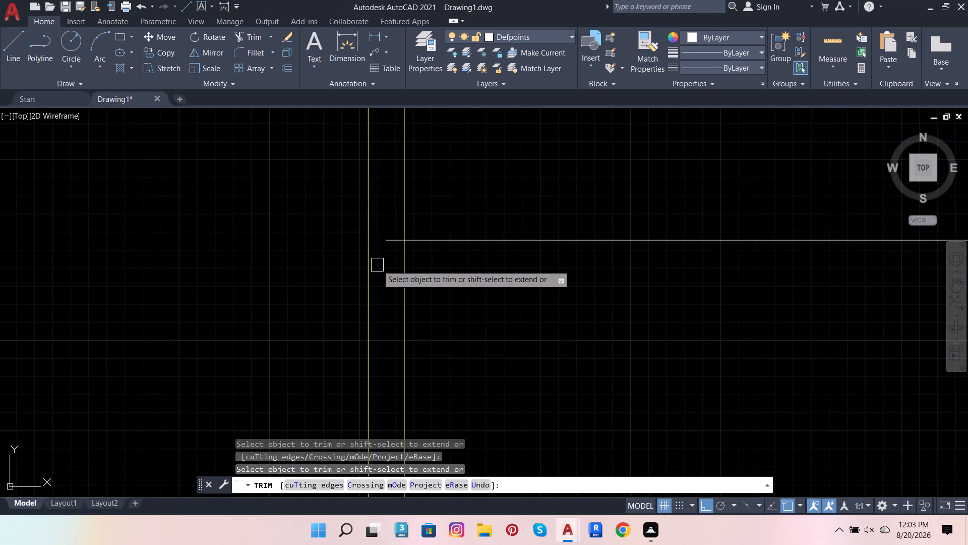
scroll(380, 244, "up", 3)
left_click(411, 224)
scroll(468, 221, "down", 5)
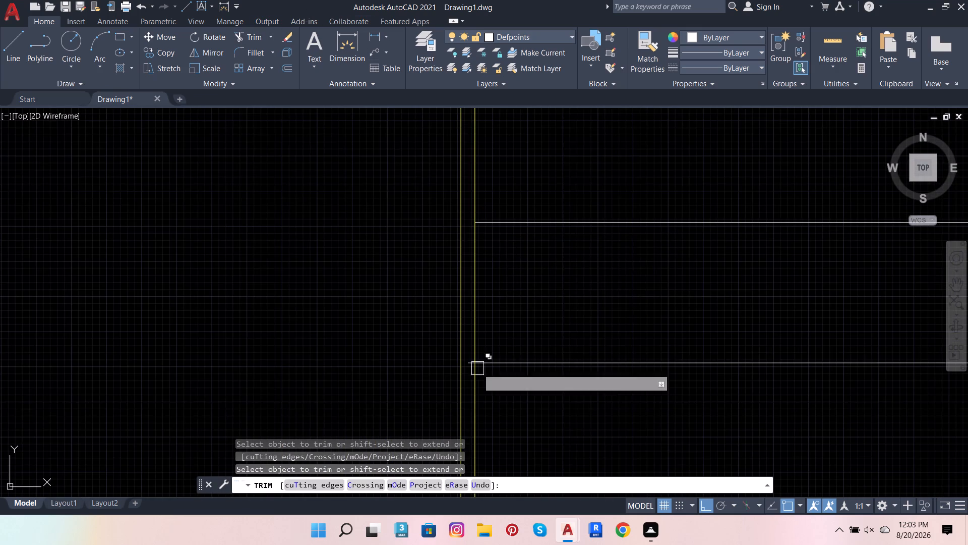
scroll(473, 388, "up", 3)
left_click(458, 289)
scroll(525, 258, "down", 4)
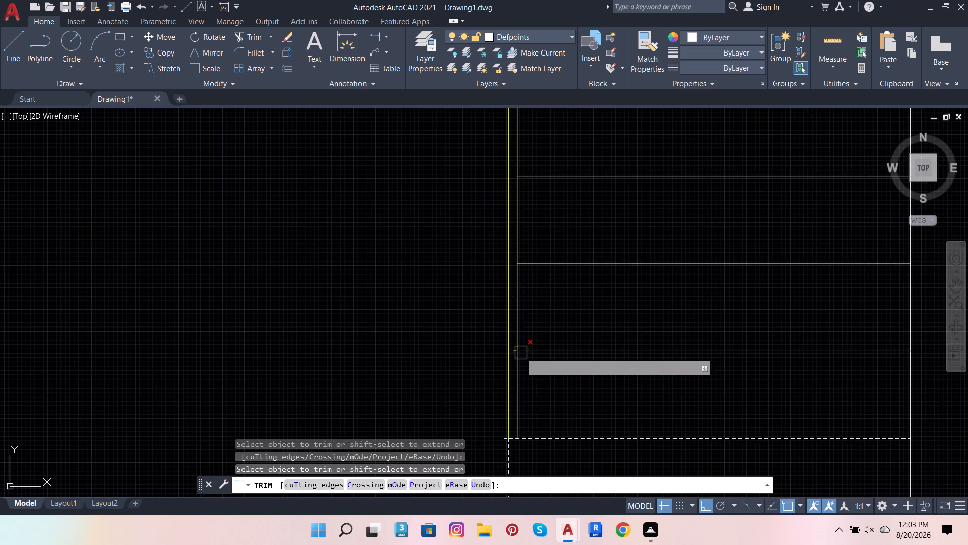
scroll(518, 362, "up", 4)
left_click(492, 302)
scroll(663, 242, "down", 3)
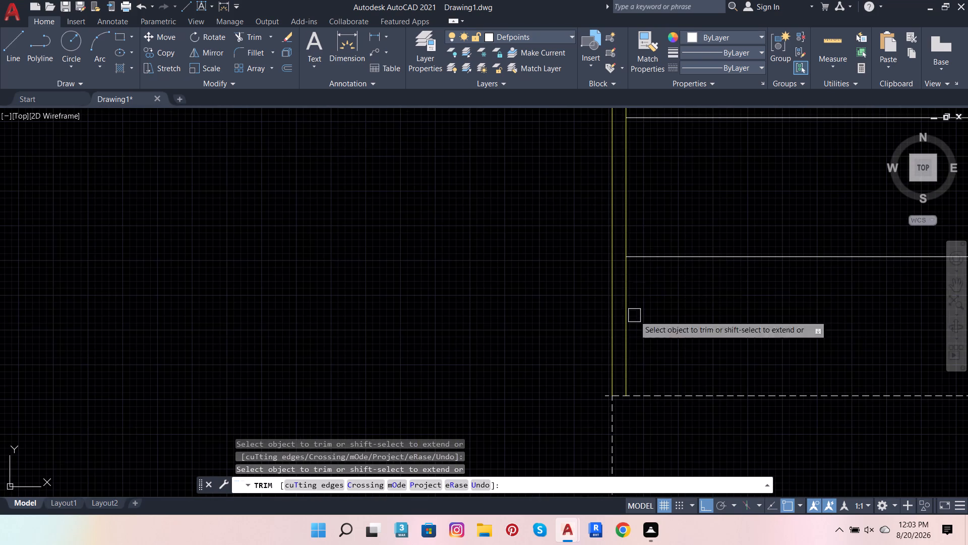
Trim the uppermost dashed tread back to the railing's right line, removing the piece between the railing lines and the overhang beyond.
scroll(620, 443, "up", 3)
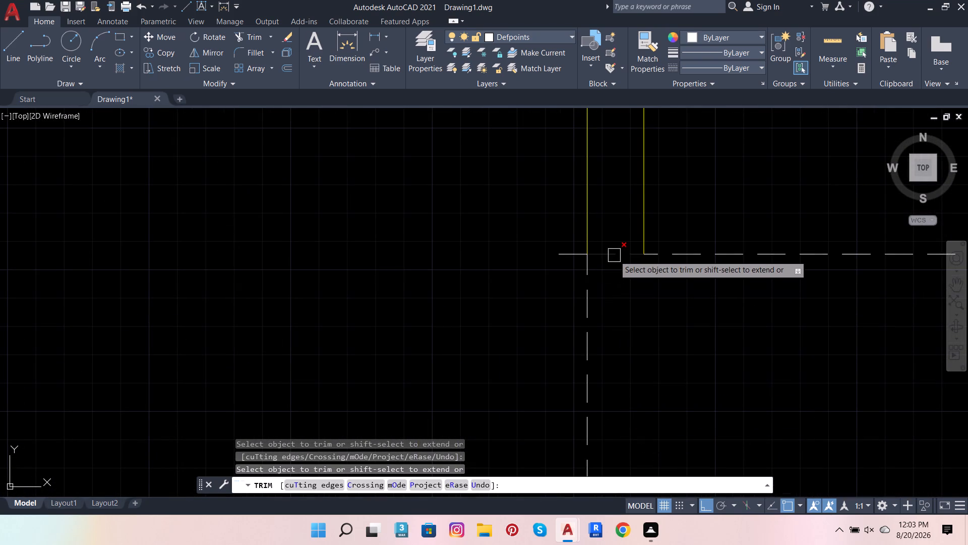
left_click(614, 255)
left_click(566, 256)
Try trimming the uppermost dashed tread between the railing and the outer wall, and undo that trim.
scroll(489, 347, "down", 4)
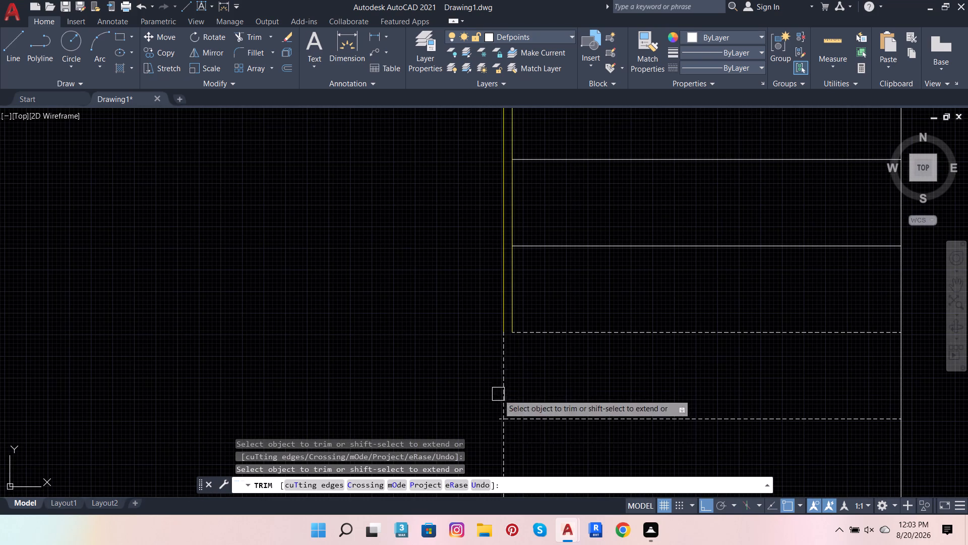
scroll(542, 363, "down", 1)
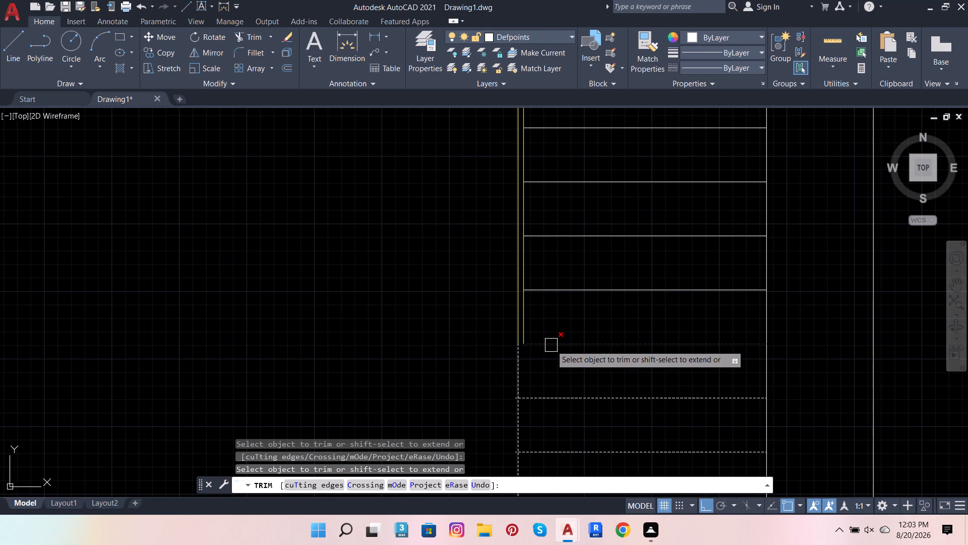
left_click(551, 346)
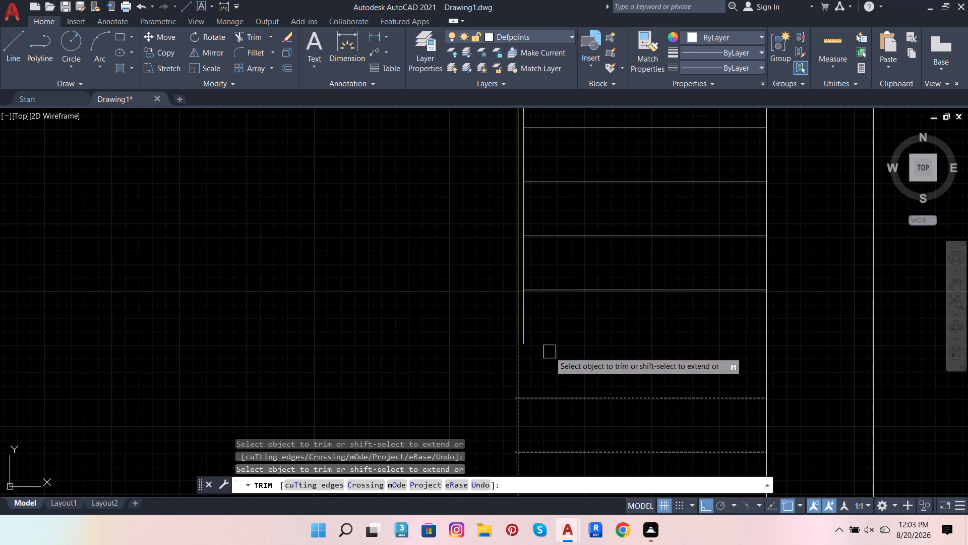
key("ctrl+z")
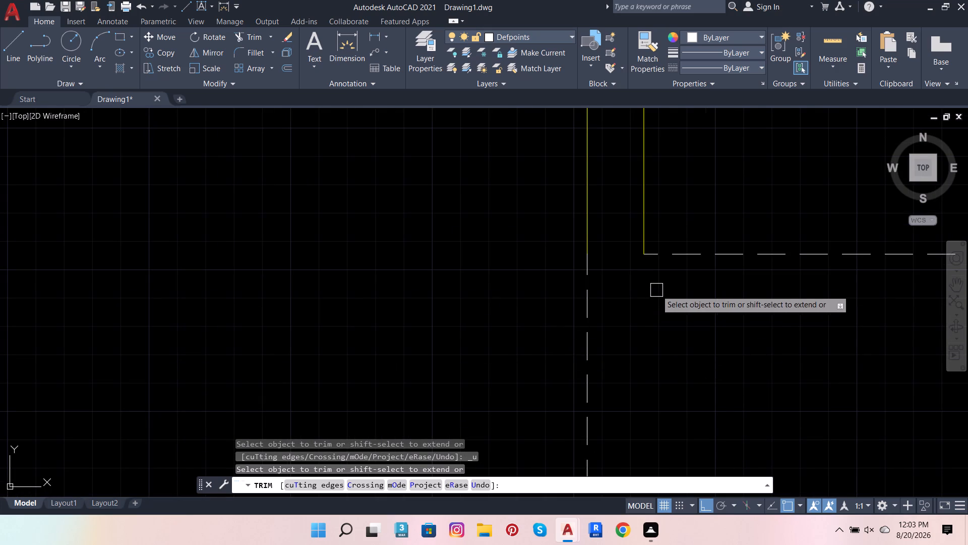
Extend the uppermost dashed tread across to the railing's left line.
left_click(685, 257, "shift")
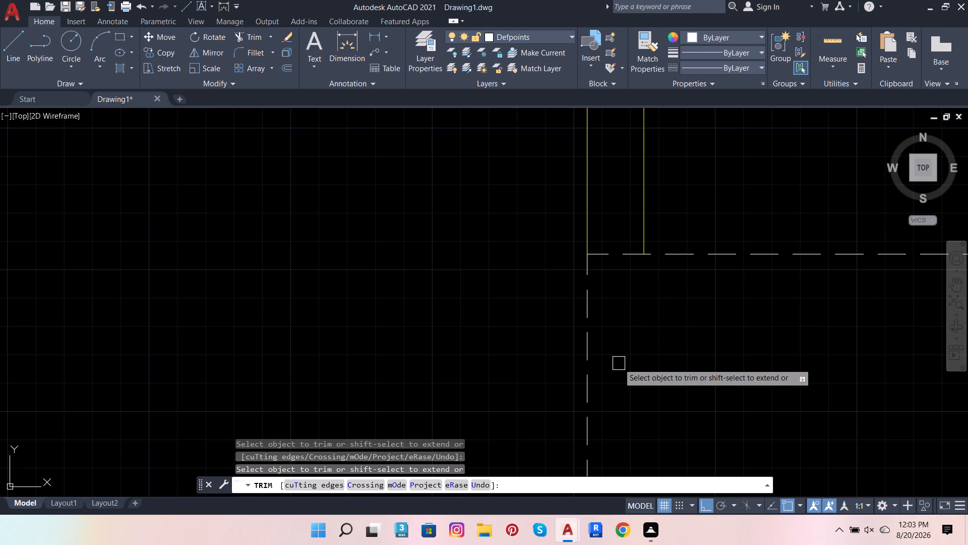
Trim the overhangs of the next three dashed treads back to the dashed vertical line below the railing.
scroll(617, 361, "down", 3)
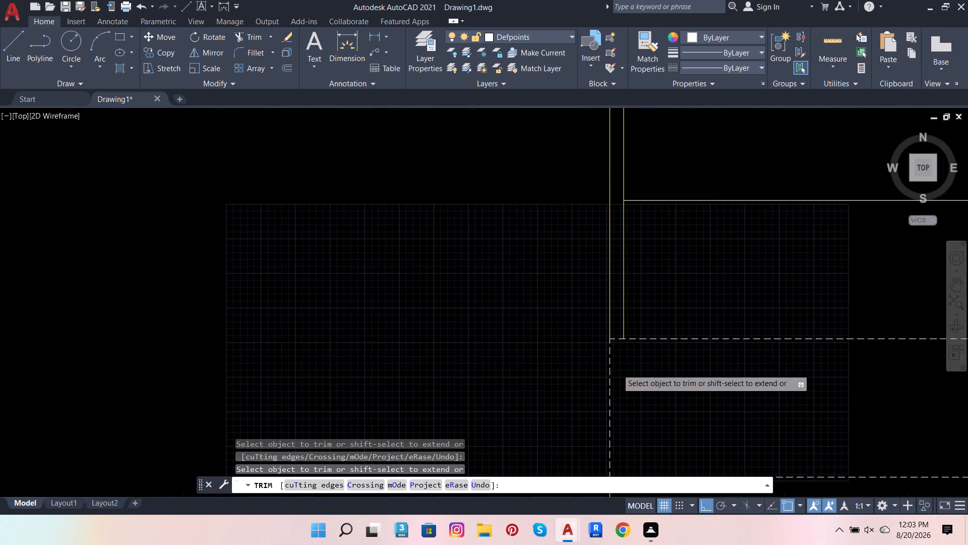
scroll(616, 370, "down", 4)
scroll(616, 413, "up", 4)
scroll(579, 239, "up", 1)
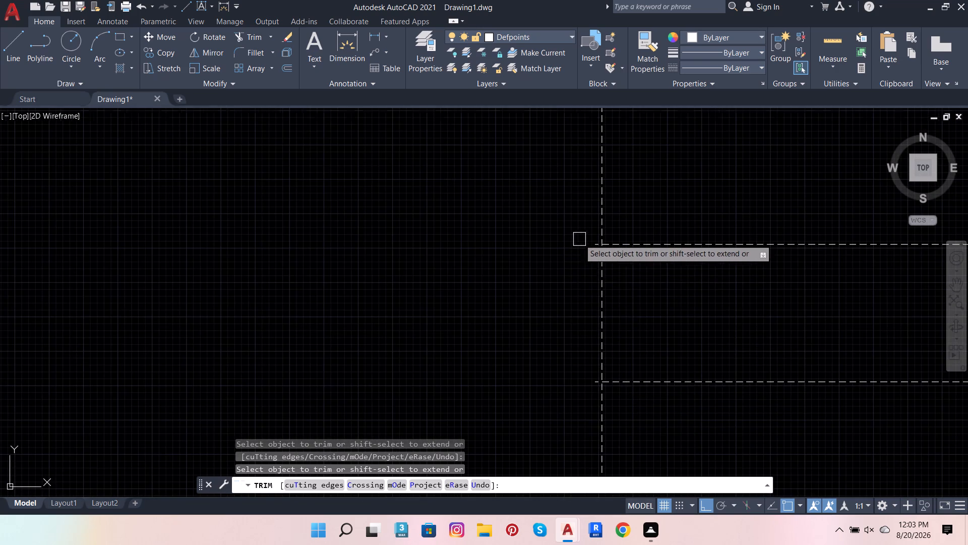
scroll(579, 239, "up", 3)
left_click(687, 274)
scroll(604, 246, "down", 2)
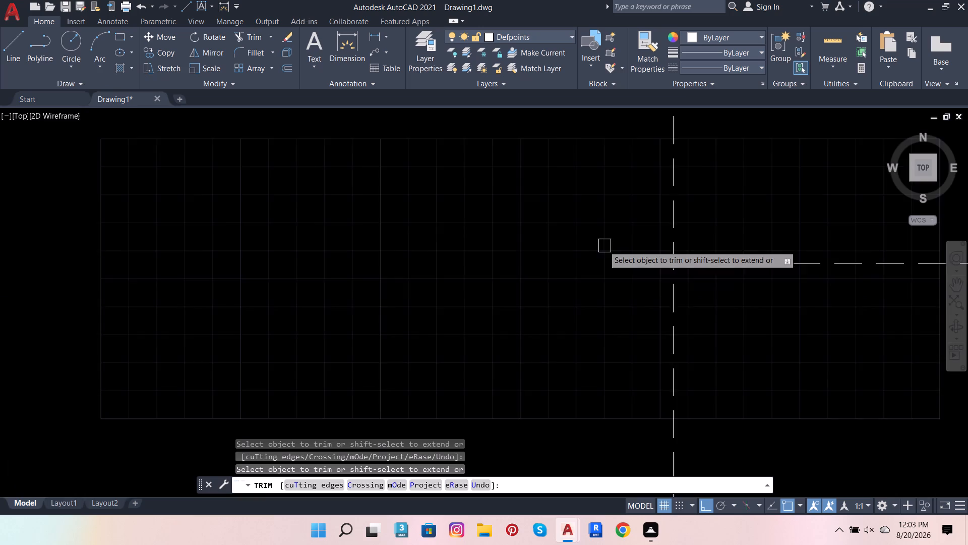
scroll(603, 246, "down", 2)
scroll(604, 396, "up", 3)
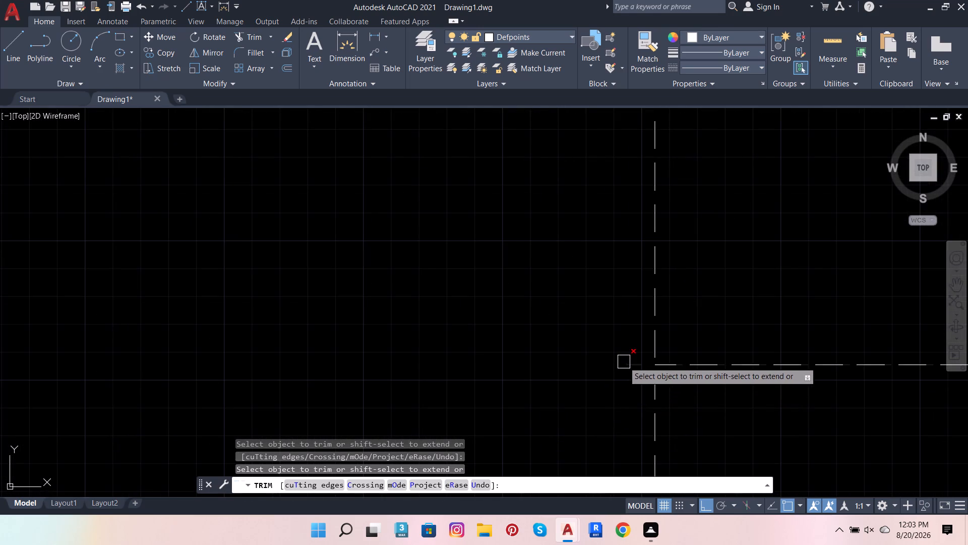
left_click(624, 362)
scroll(454, 320, "down", 4)
scroll(514, 329, "down", 3)
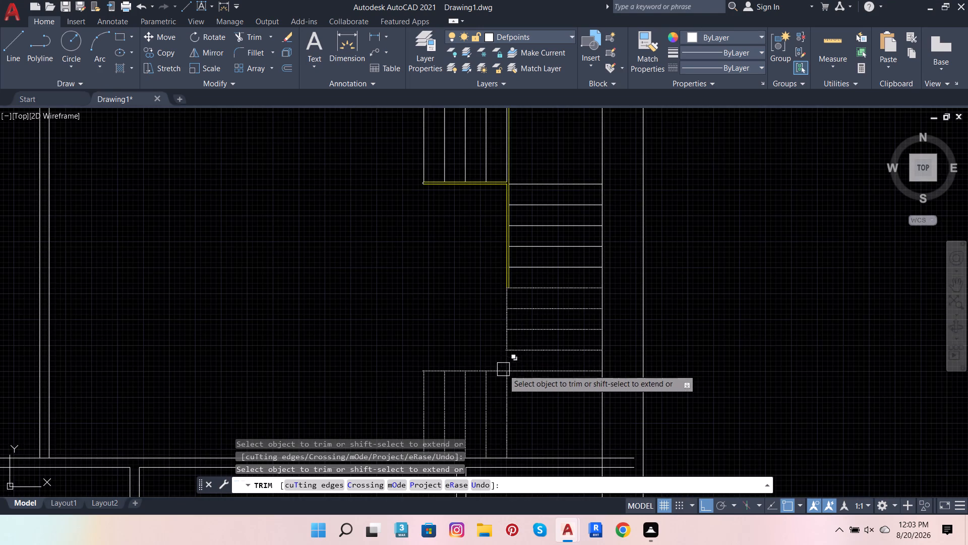
scroll(501, 368, "up", 2)
scroll(499, 323, "up", 4)
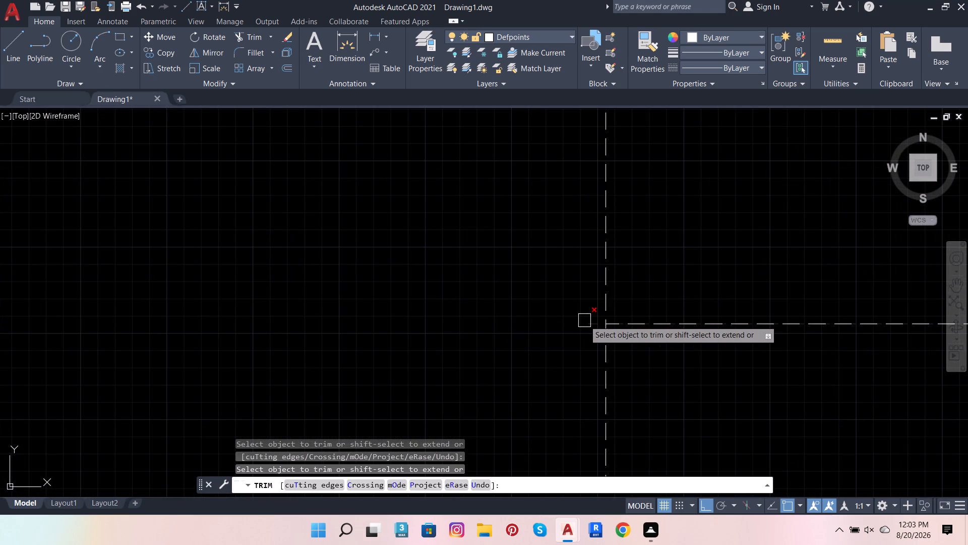
left_click(584, 320)
Trim the left overhang of the dashed line along the top of the lower left-hand flight and end the trimming.
scroll(340, 308, "down", 3)
scroll(647, 303, "down", 3)
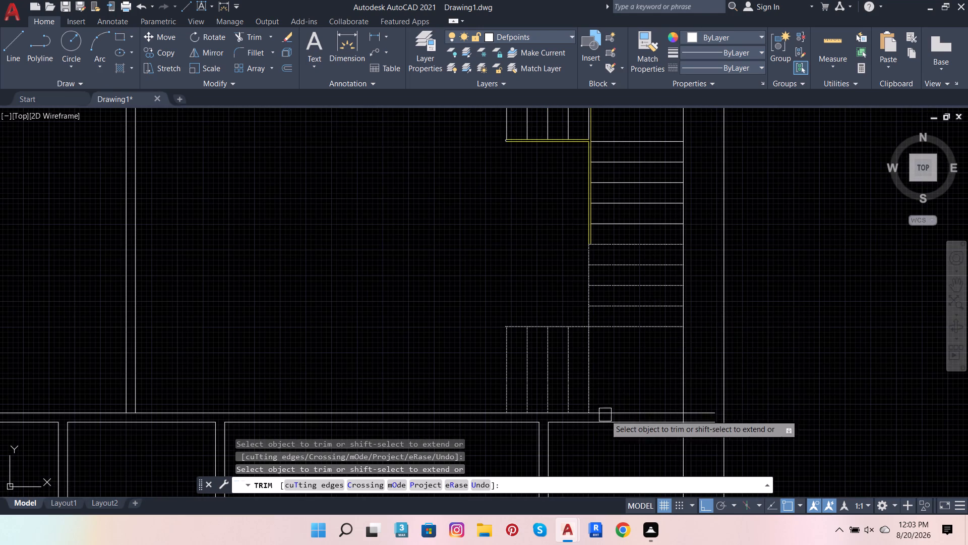
scroll(583, 427, "up", 2)
scroll(357, 148, "up", 3)
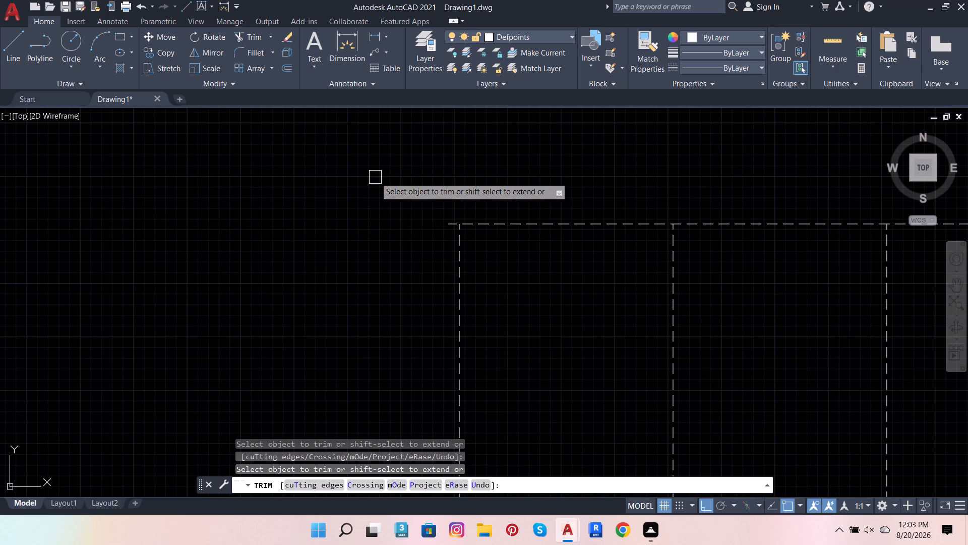
left_click(443, 228)
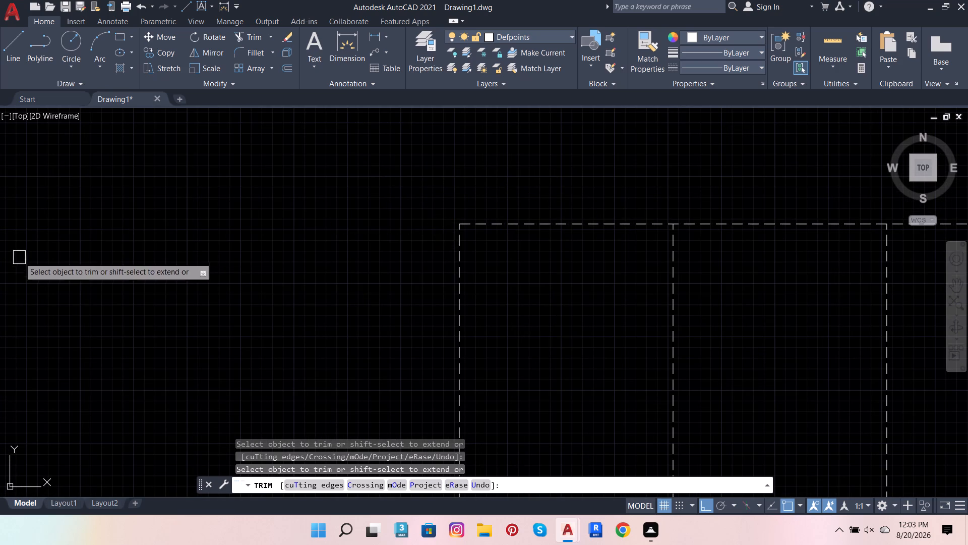
scroll(17, 265, "down", 3)
scroll(278, 346, "down", 4)
scroll(246, 267, "up", 3)
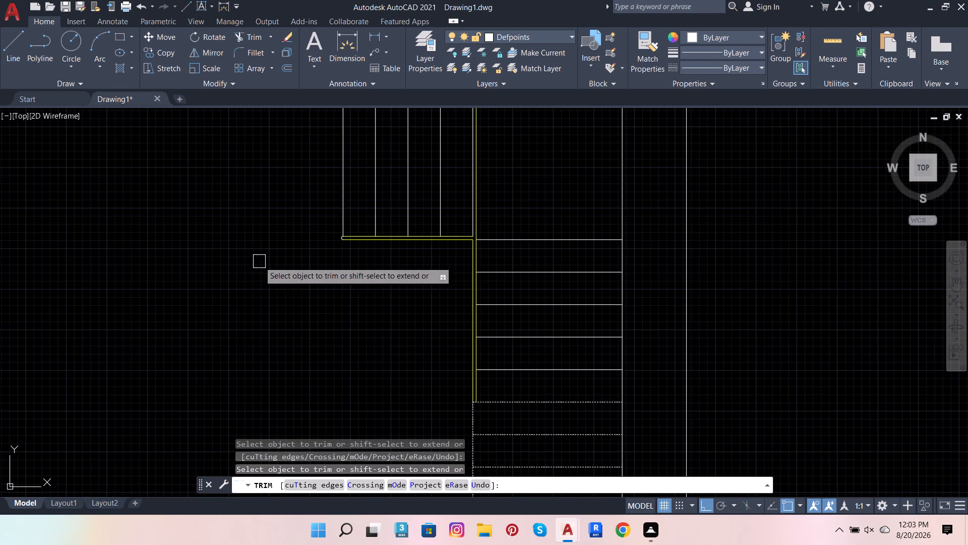
scroll(312, 218, "up", 2)
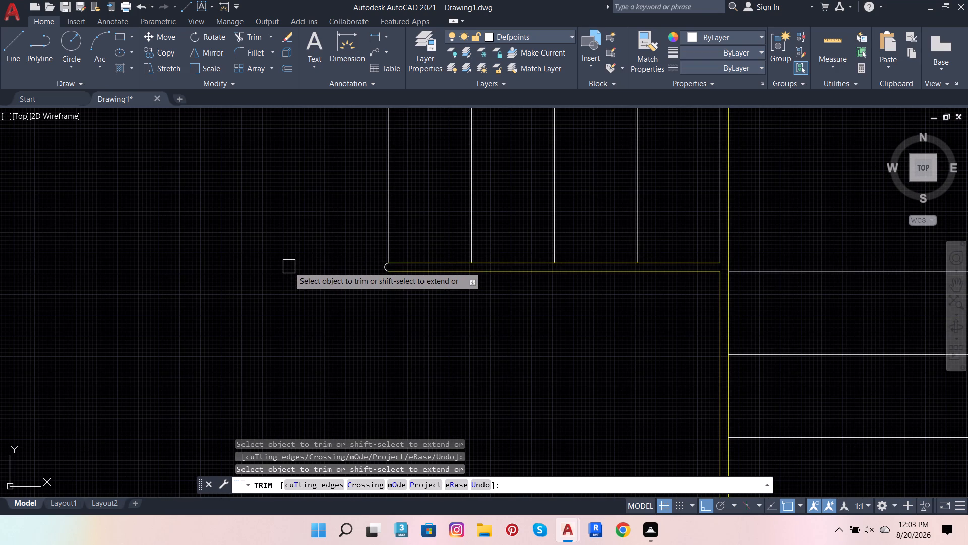
key("Escape")
key("Escape")
key("Escape")
key("Escape")
key("Escape")
key("Escape")
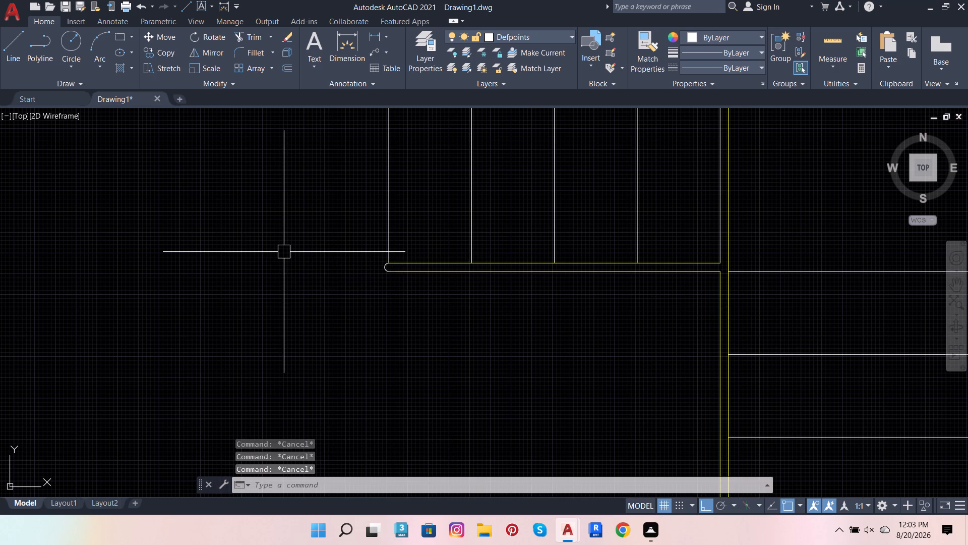
key("Escape")
key("Escape")
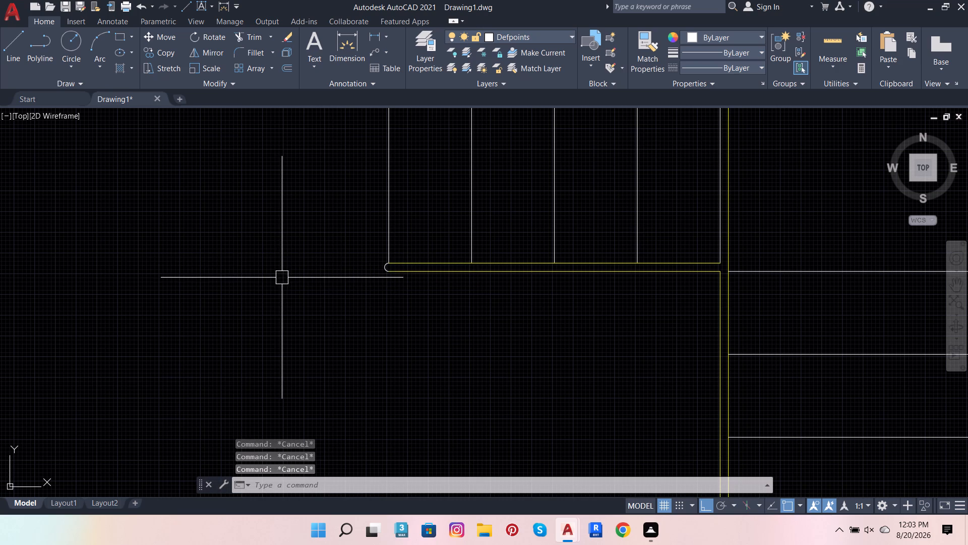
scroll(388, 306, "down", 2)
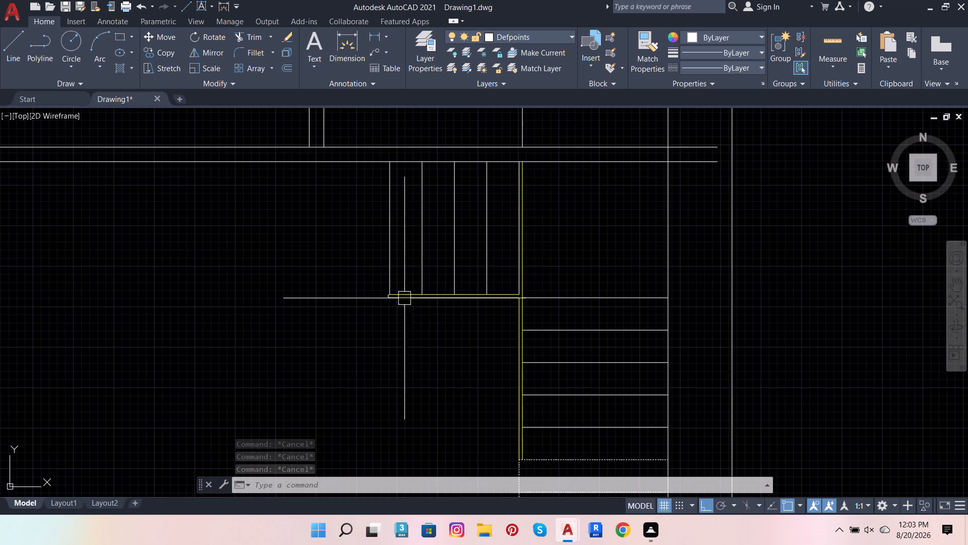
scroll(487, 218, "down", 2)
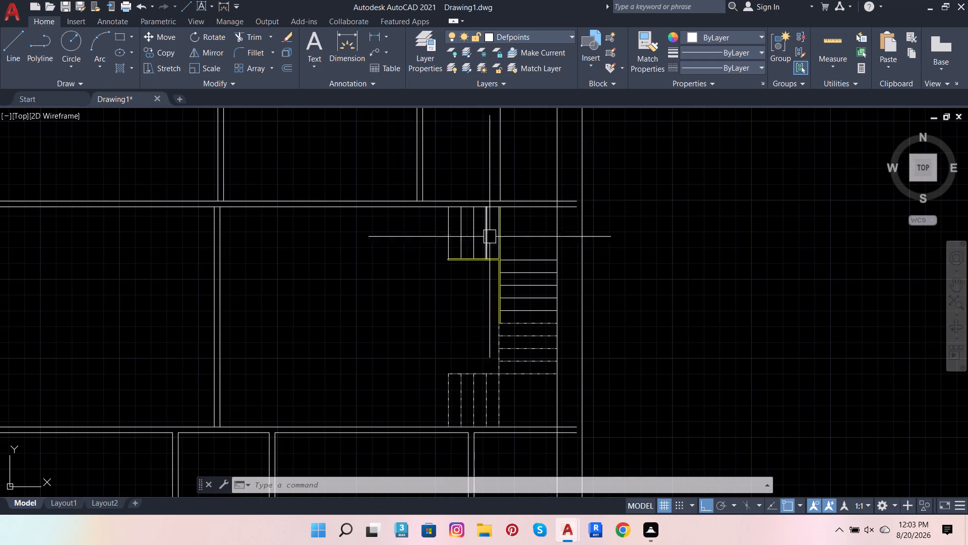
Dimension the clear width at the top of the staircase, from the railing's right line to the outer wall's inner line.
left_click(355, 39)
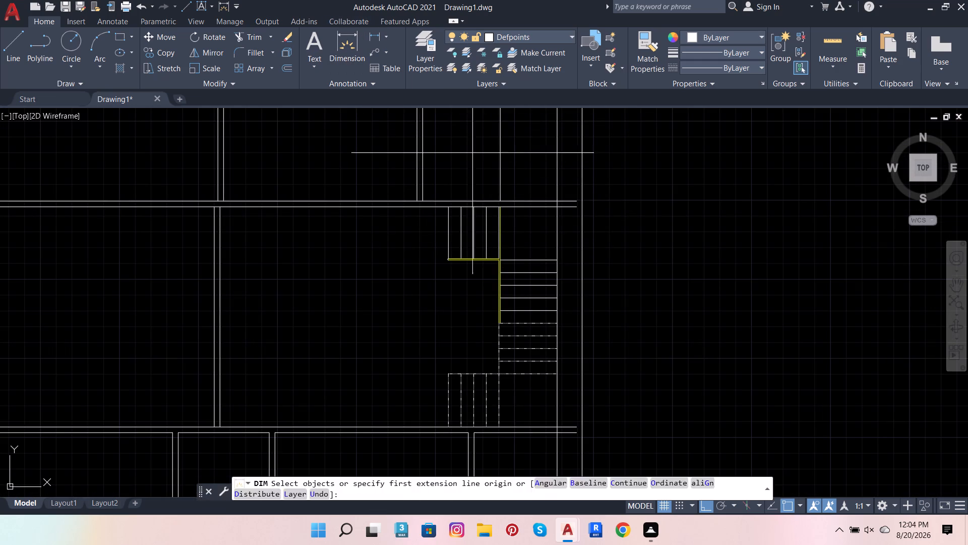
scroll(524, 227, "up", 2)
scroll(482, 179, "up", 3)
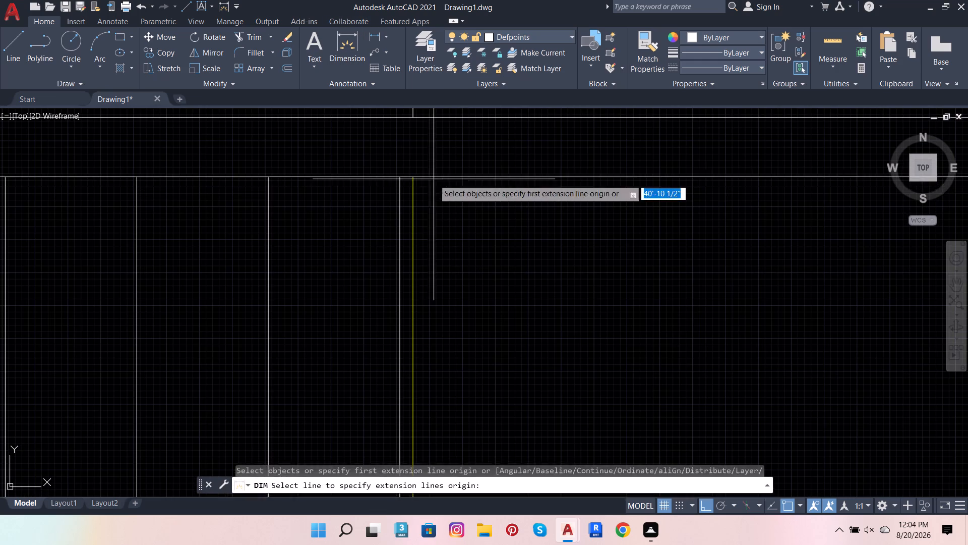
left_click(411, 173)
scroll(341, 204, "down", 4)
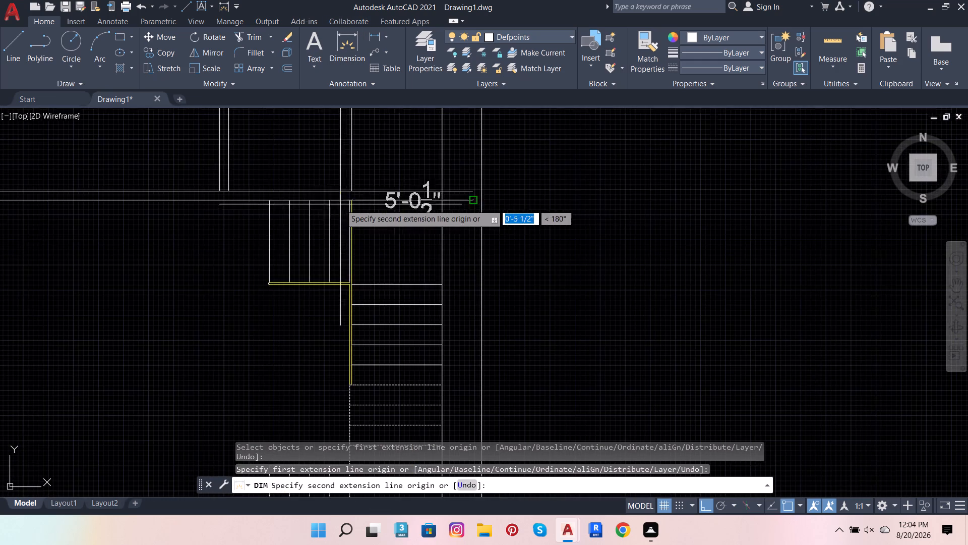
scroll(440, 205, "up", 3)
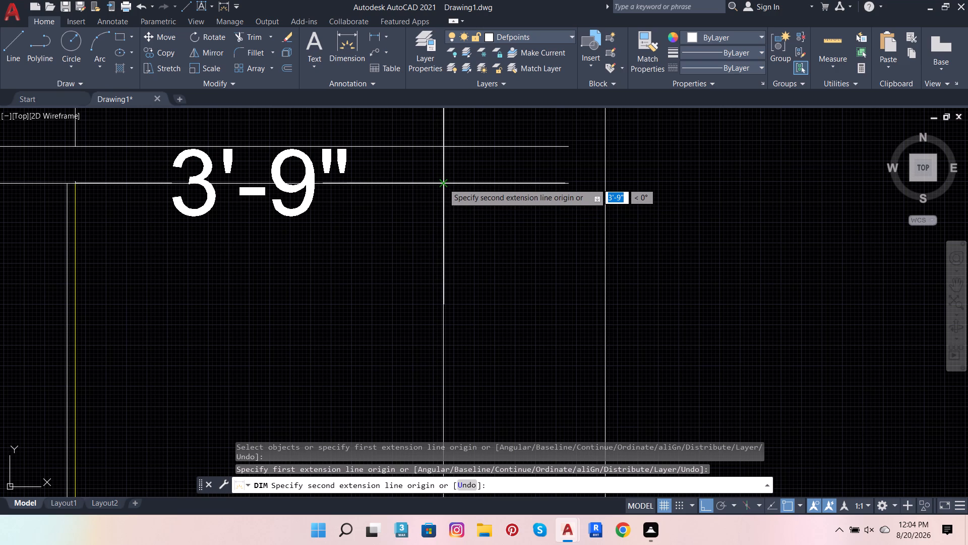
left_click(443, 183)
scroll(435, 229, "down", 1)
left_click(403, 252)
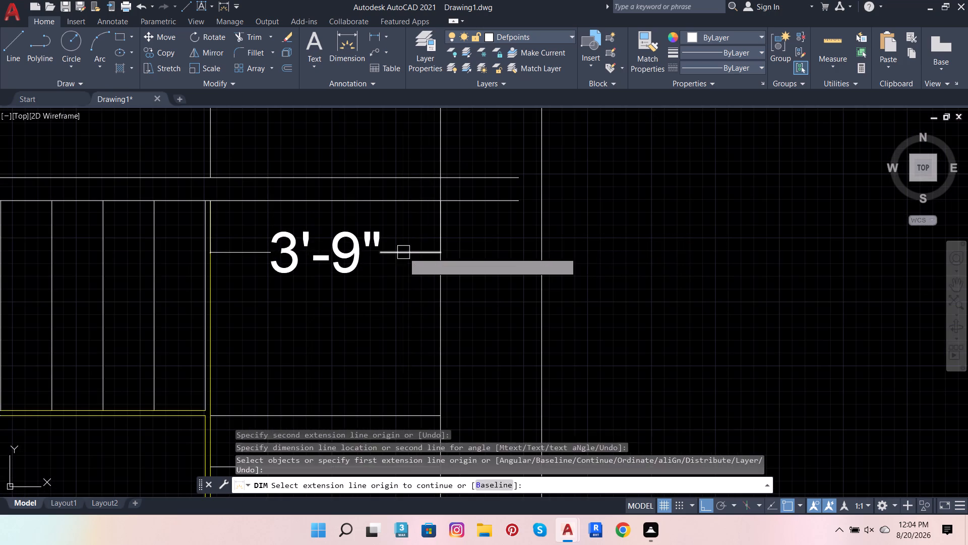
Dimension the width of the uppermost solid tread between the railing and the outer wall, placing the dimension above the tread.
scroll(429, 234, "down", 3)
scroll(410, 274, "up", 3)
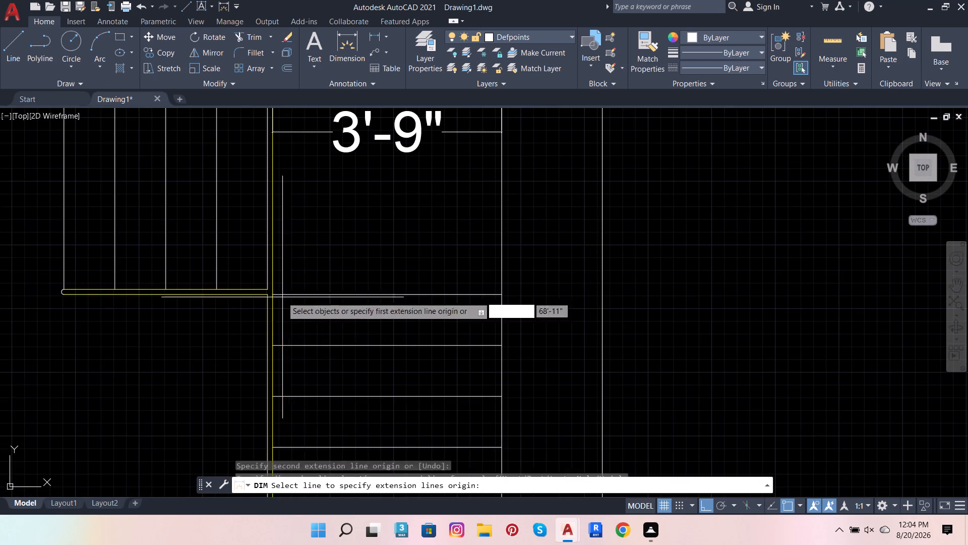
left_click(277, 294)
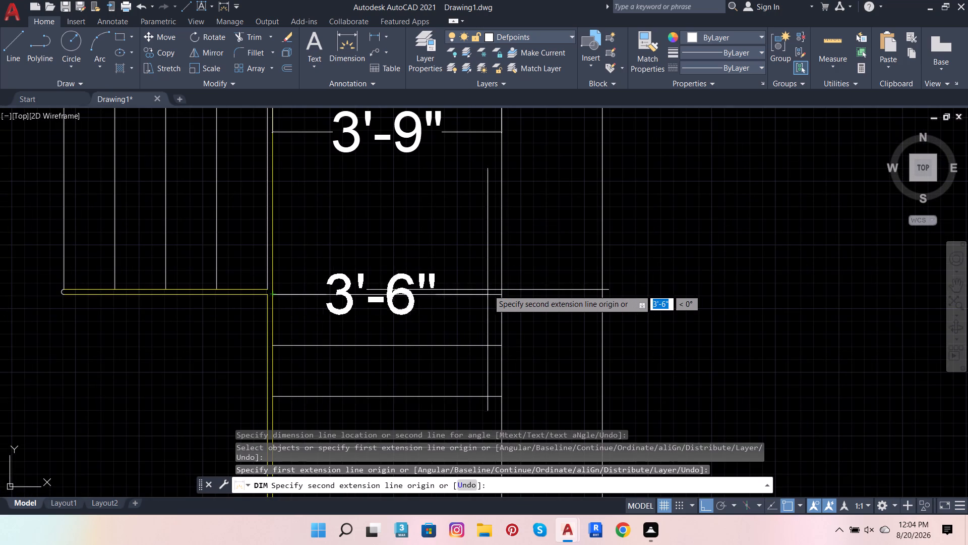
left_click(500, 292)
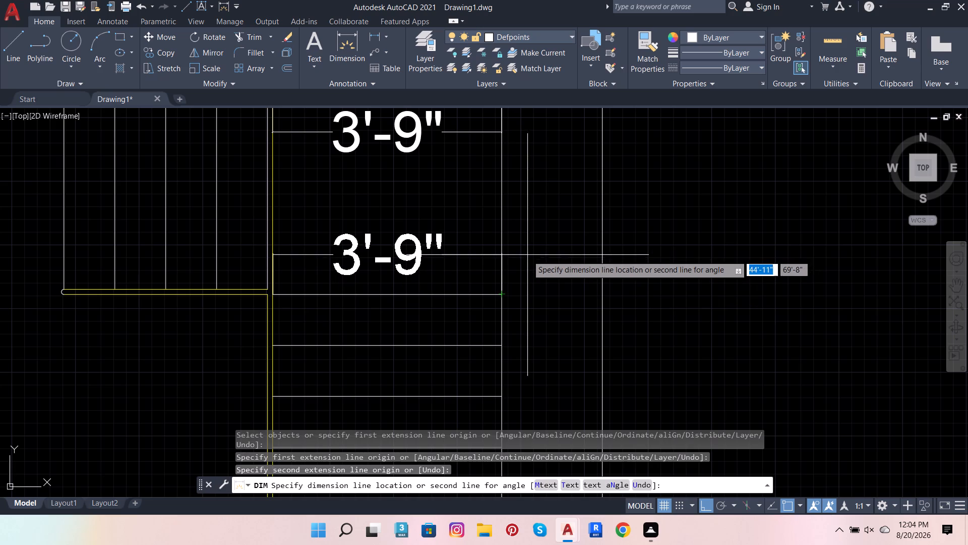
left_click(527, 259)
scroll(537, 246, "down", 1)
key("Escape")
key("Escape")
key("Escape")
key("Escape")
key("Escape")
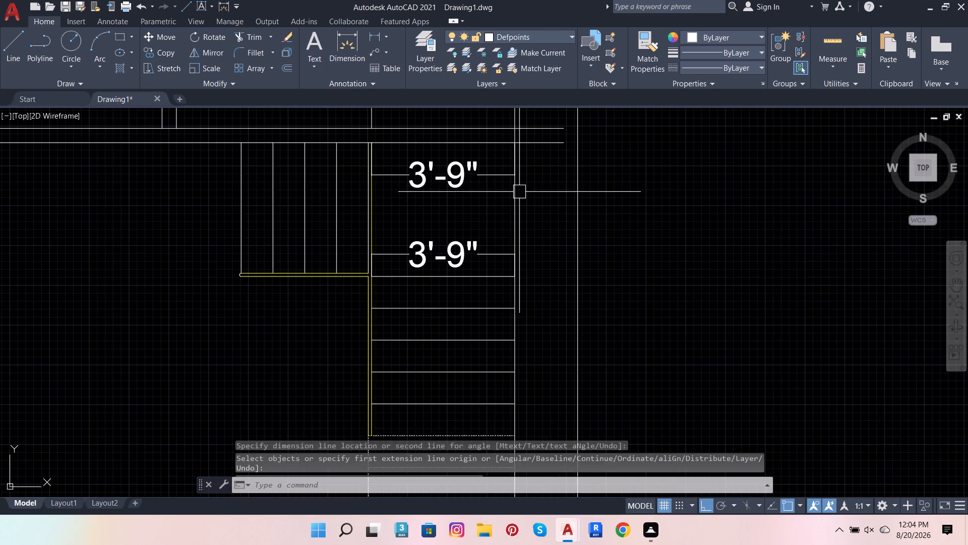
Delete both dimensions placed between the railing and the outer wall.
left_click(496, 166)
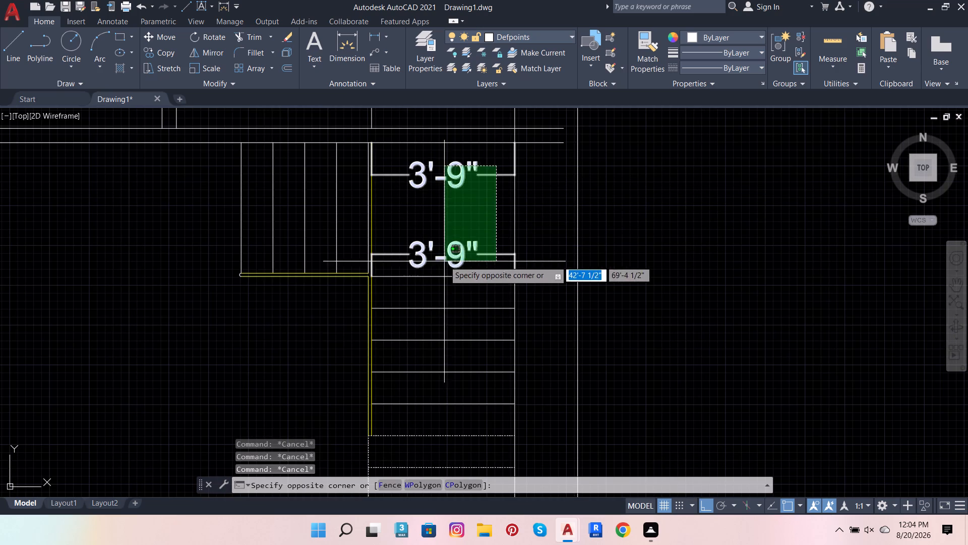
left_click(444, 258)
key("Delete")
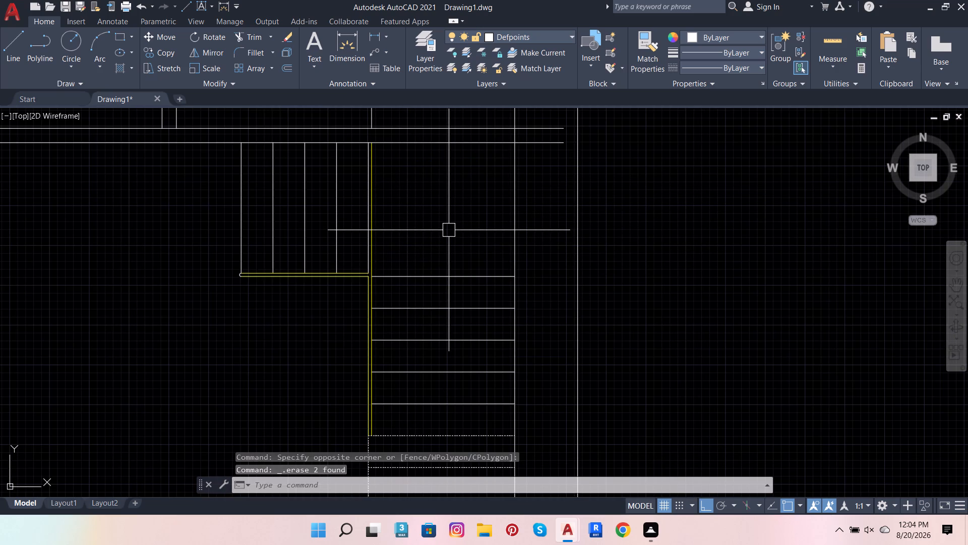
Trim the ends of the two horizontal wall lines above the staircase that overhang the outer wall's inner line.
scroll(451, 233, "down", 2)
scroll(450, 231, "up", 1)
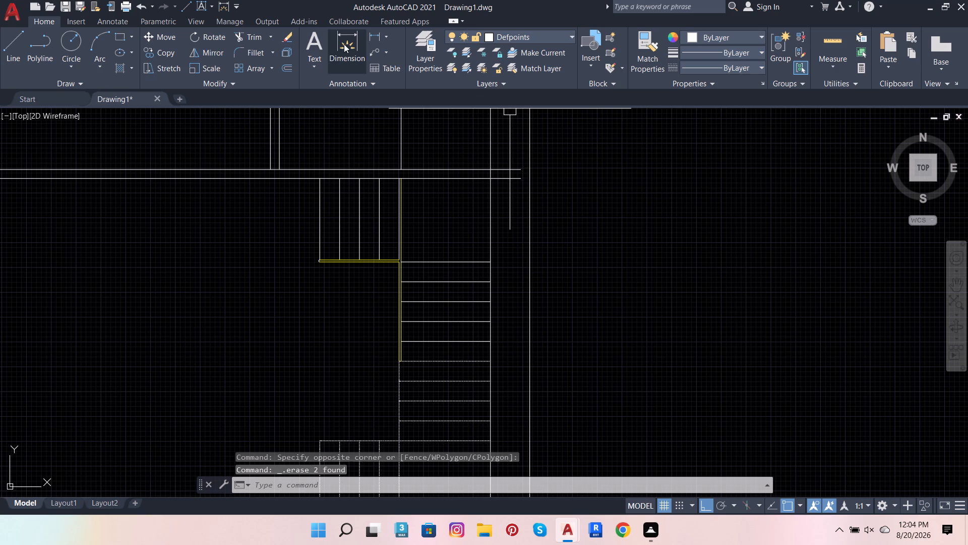
left_click(259, 40)
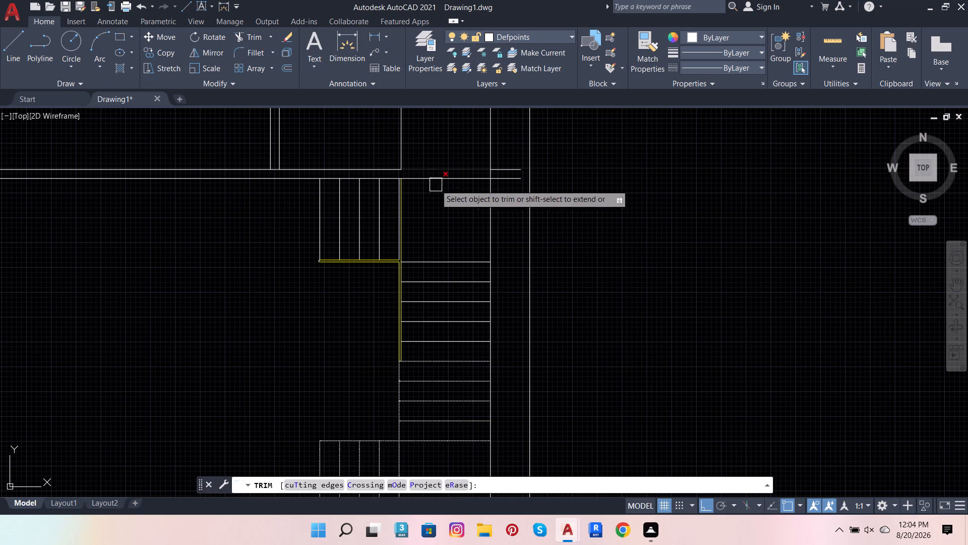
left_click(502, 174)
left_click(504, 166)
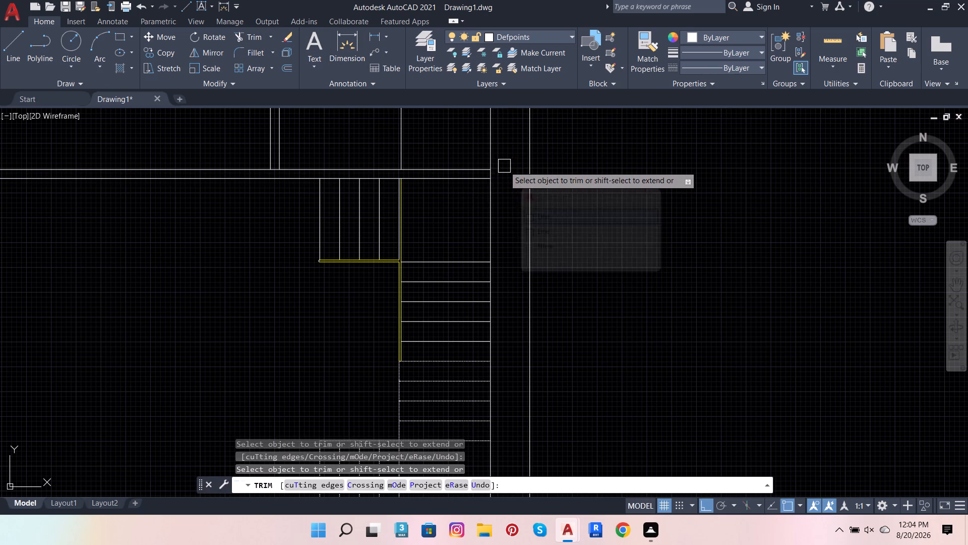
key("Escape")
key("Escape")
key("Escape")
key("Escape")
key("Escape")
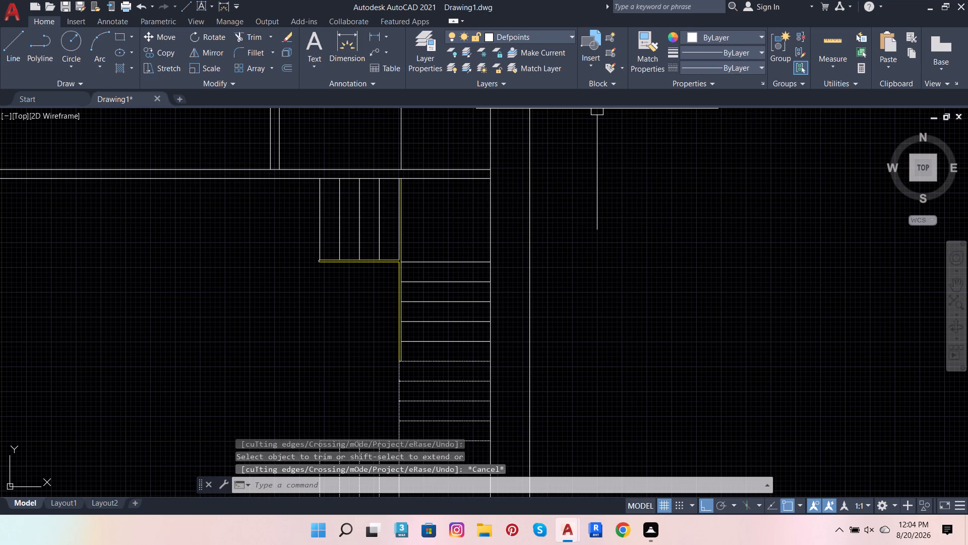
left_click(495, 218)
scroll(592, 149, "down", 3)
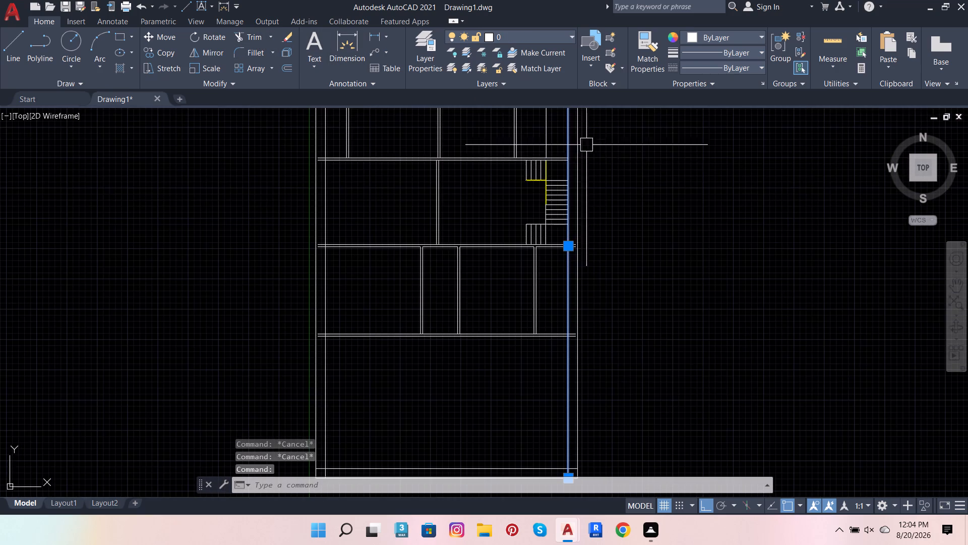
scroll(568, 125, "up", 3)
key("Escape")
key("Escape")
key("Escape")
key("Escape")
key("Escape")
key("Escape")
Delete the vertical guide line running upward from the horizontal wall in line with the railing.
left_click(484, 184)
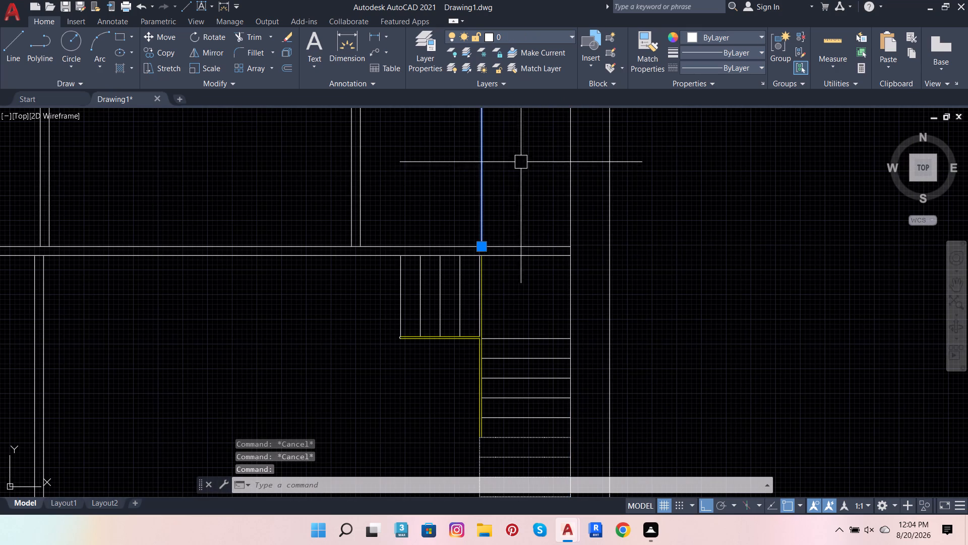
key("Delete")
Offset the outer wall's inner line 3'6" inward across the staircase to make a new guide line.
left_click(573, 194)
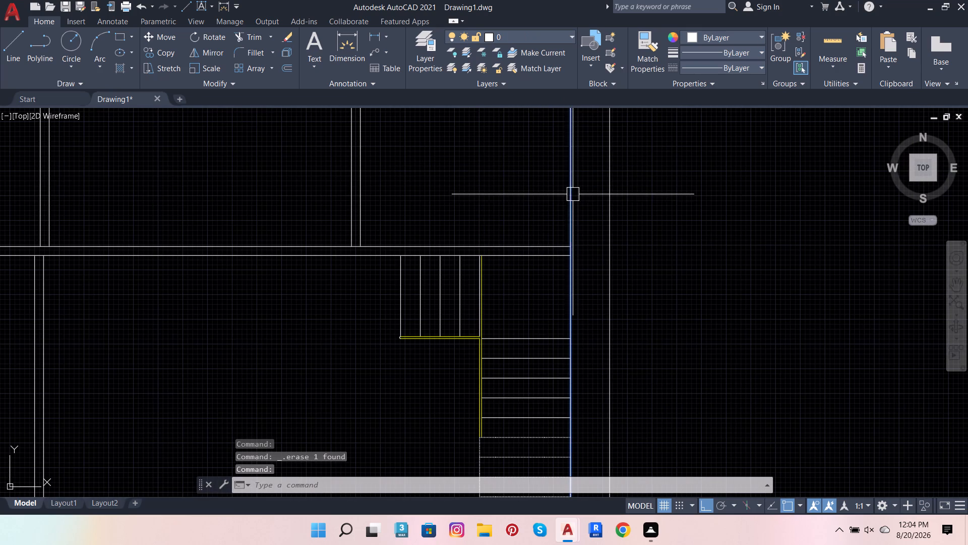
left_click(282, 64)
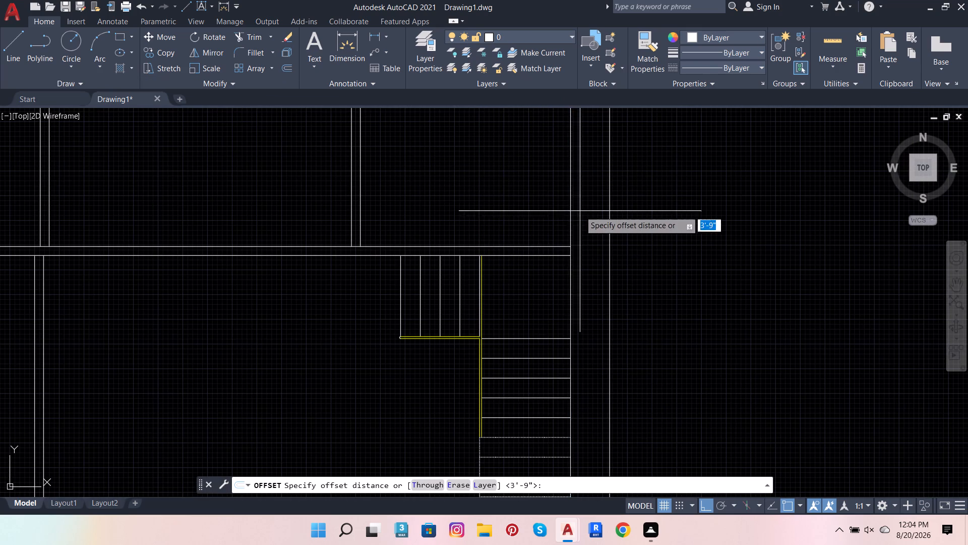
left_click(571, 243)
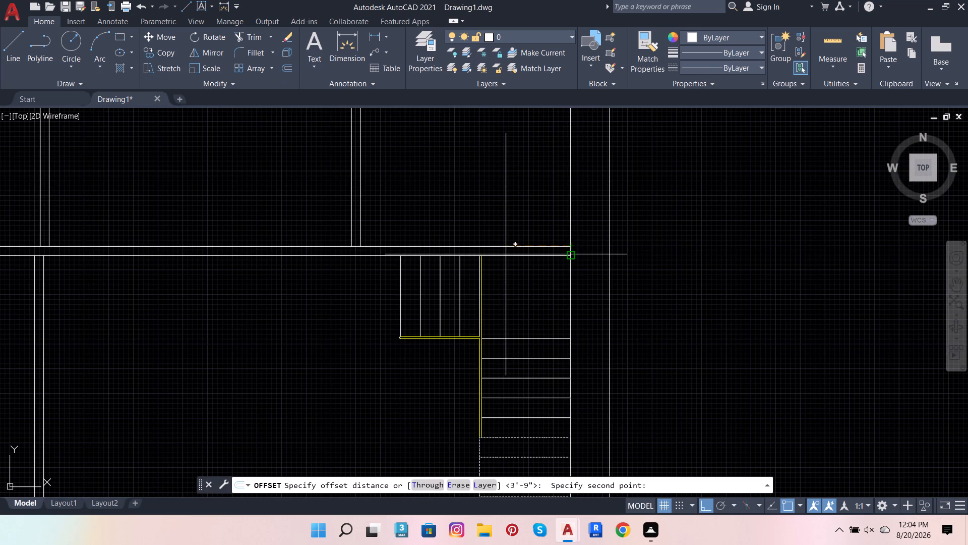
key("3")
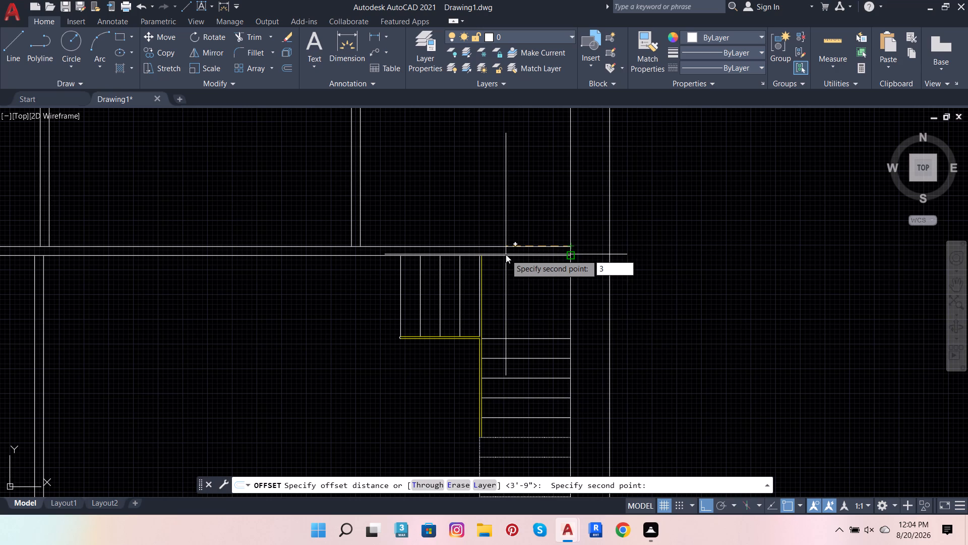
key("apostrophe")
key("6")
key("Return")
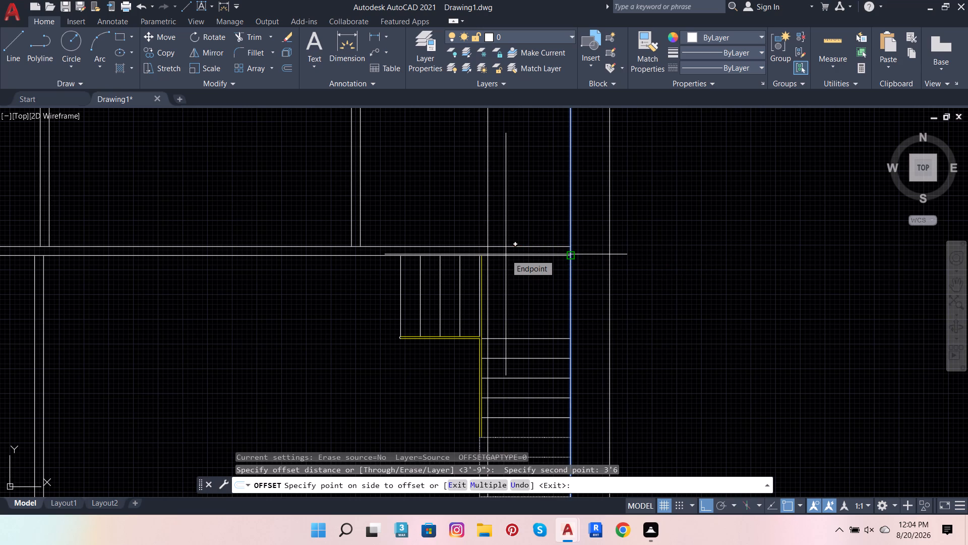
left_click(506, 254)
scroll(557, 272, "up", 1)
scroll(557, 272, "down", 3)
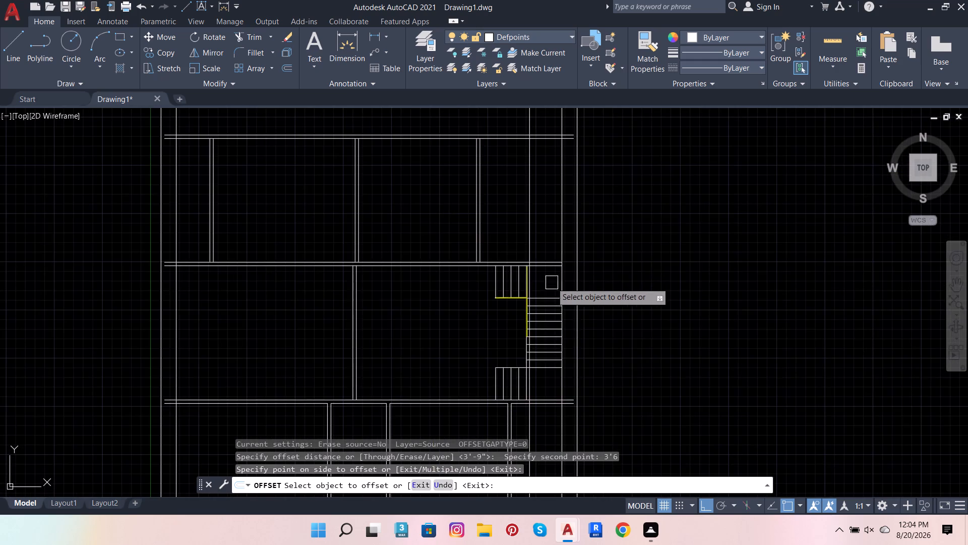
scroll(505, 384, "up", 3)
key("Escape")
key("Escape")
key("Escape")
key("Escape")
scroll(506, 378, "down", 2)
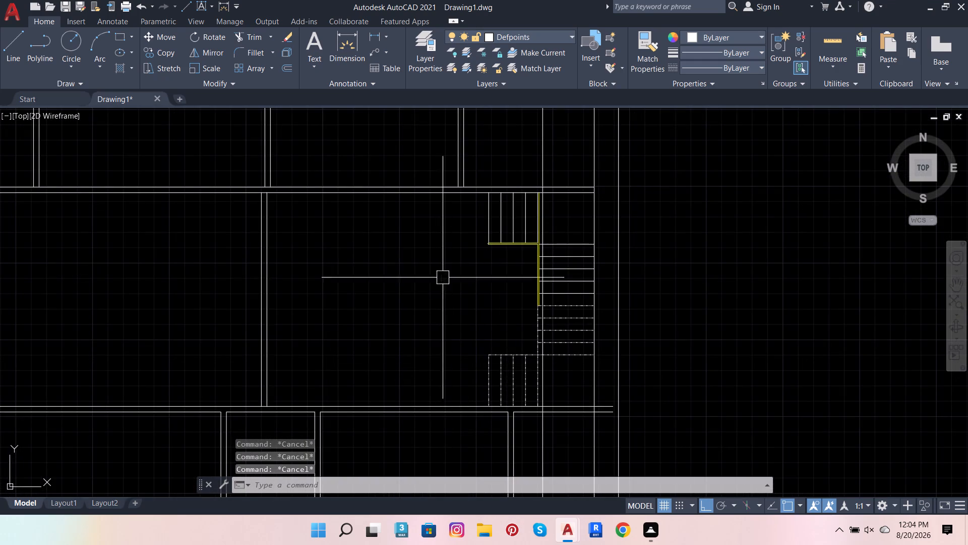
Move the railing and the left-hand flights horizontally so the railing's right line sits on the new guide line.
scroll(477, 185, "up", 3)
left_click(482, 203)
scroll(489, 214, "down", 4)
scroll(536, 360, "up", 3)
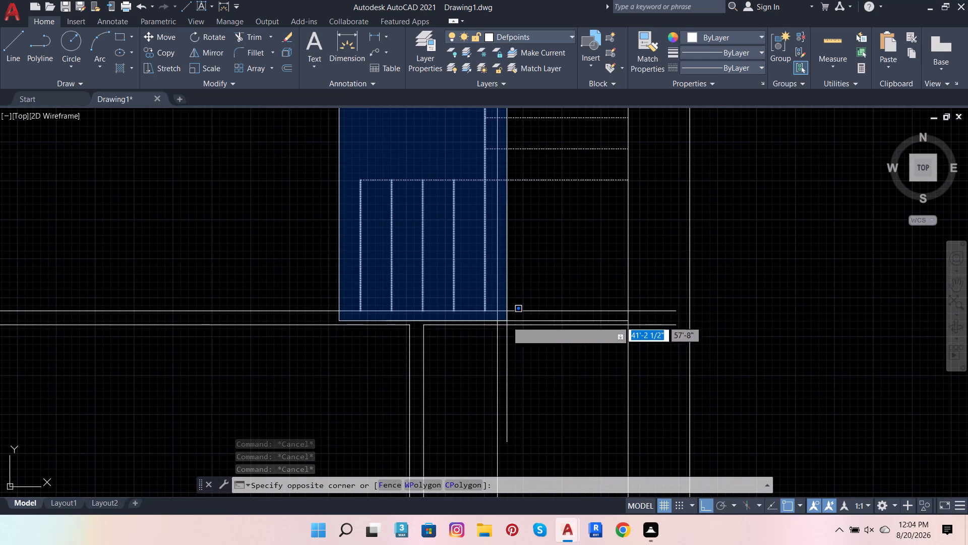
scroll(507, 320, "up", 3)
left_click(495, 310)
scroll(498, 359, "down", 4)
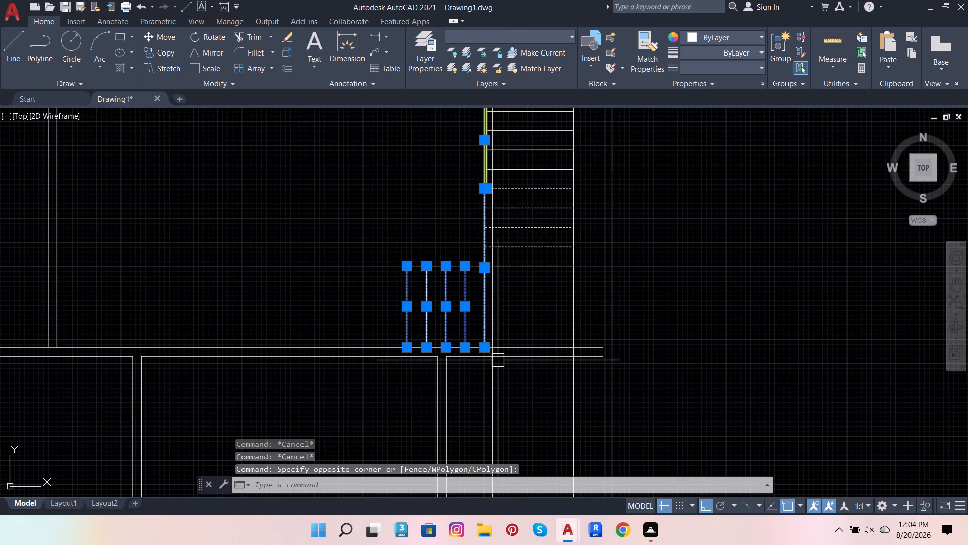
scroll(491, 348, "down", 3)
scroll(482, 287, "up", 3)
scroll(509, 206, "up", 4)
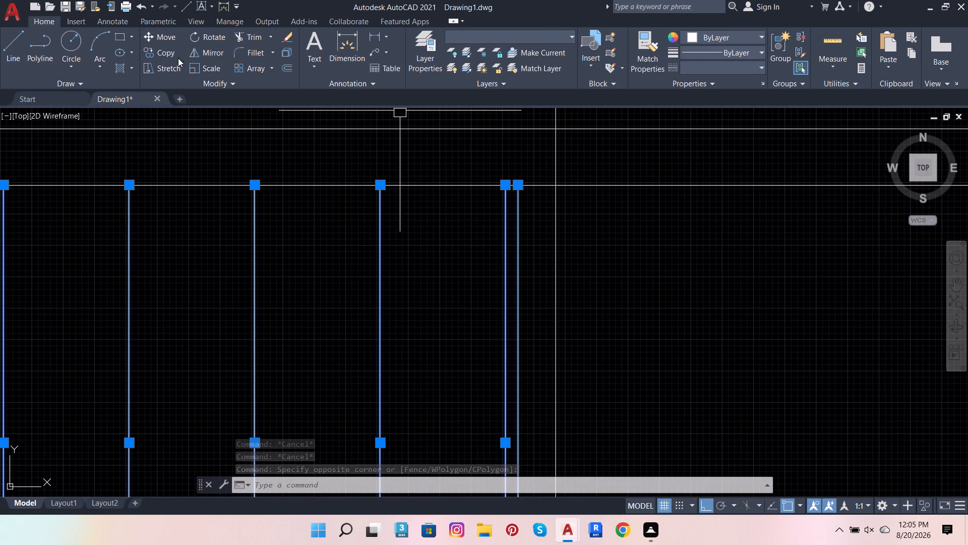
left_click(170, 37)
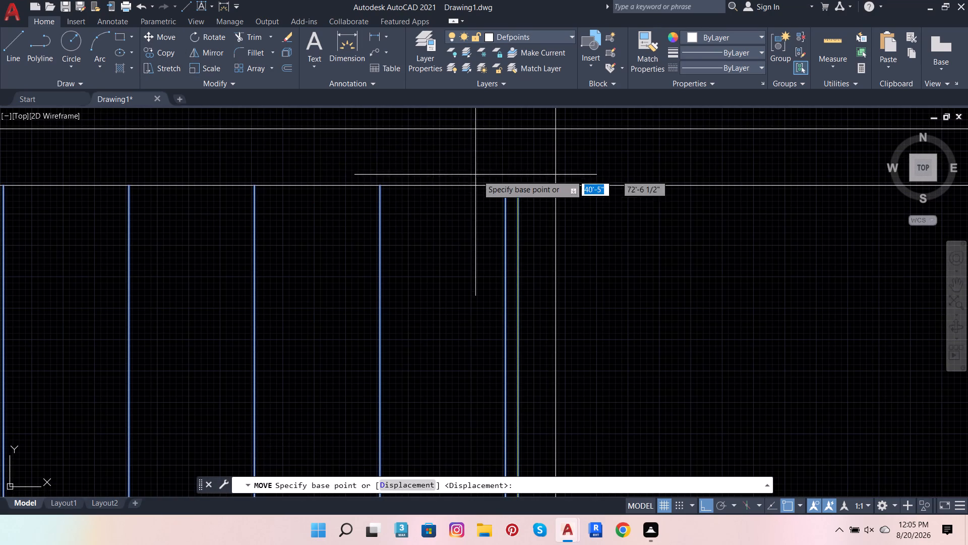
left_click(520, 187)
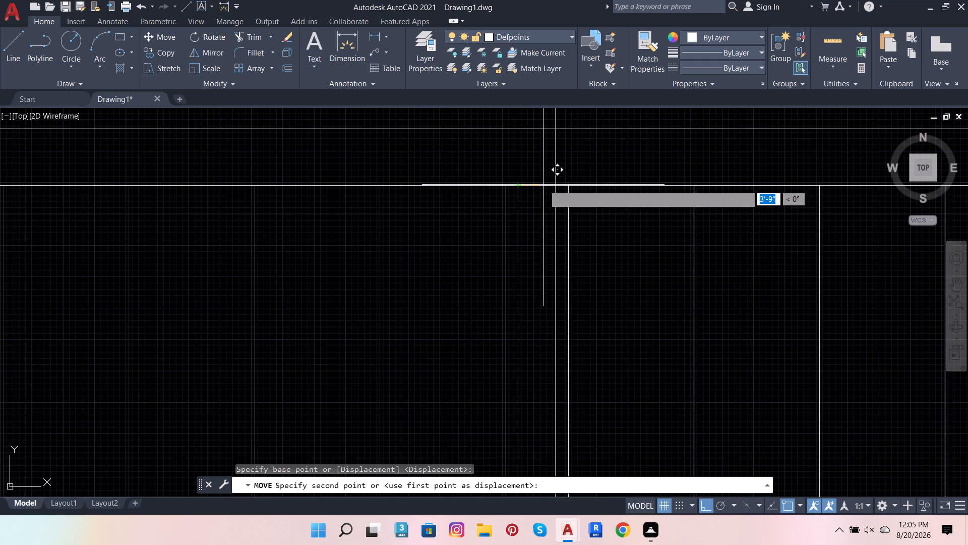
left_click(555, 185)
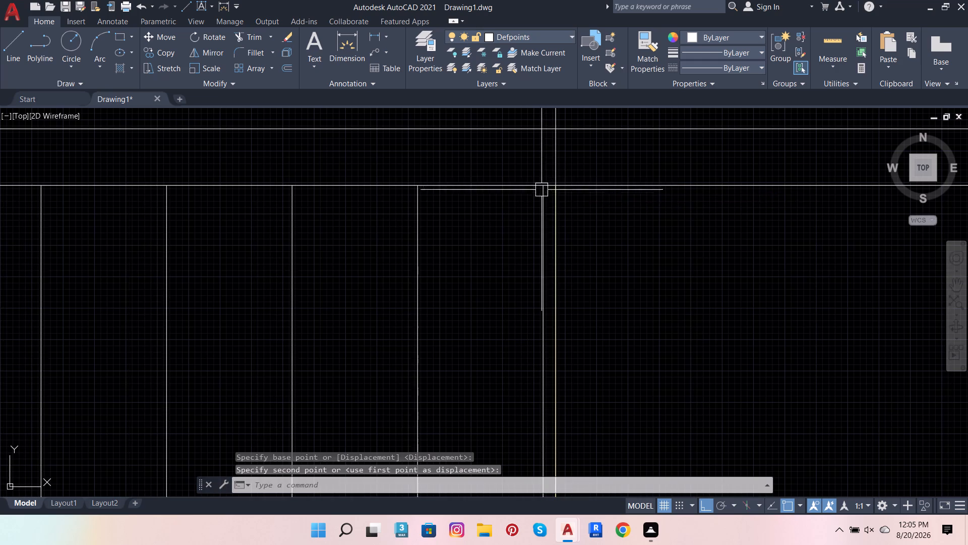
scroll(525, 197, "down", 4)
key("Escape")
key("Escape")
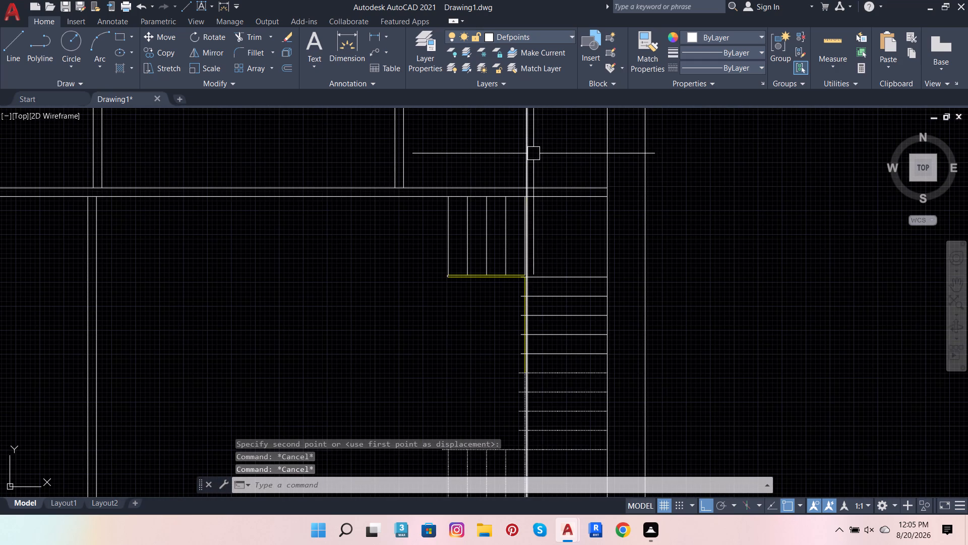
Delete the vertical guide line offset from the outer wall.
left_click(532, 153)
key("Delete")
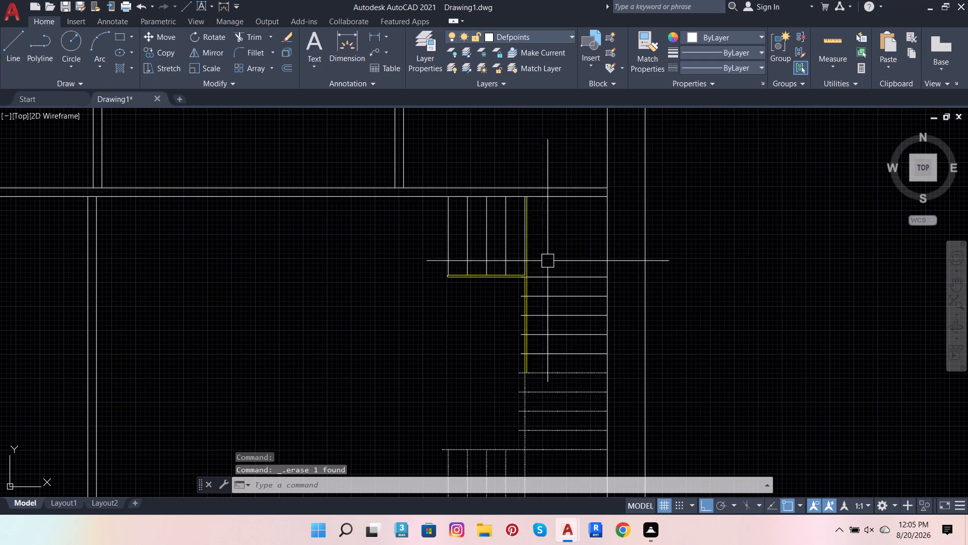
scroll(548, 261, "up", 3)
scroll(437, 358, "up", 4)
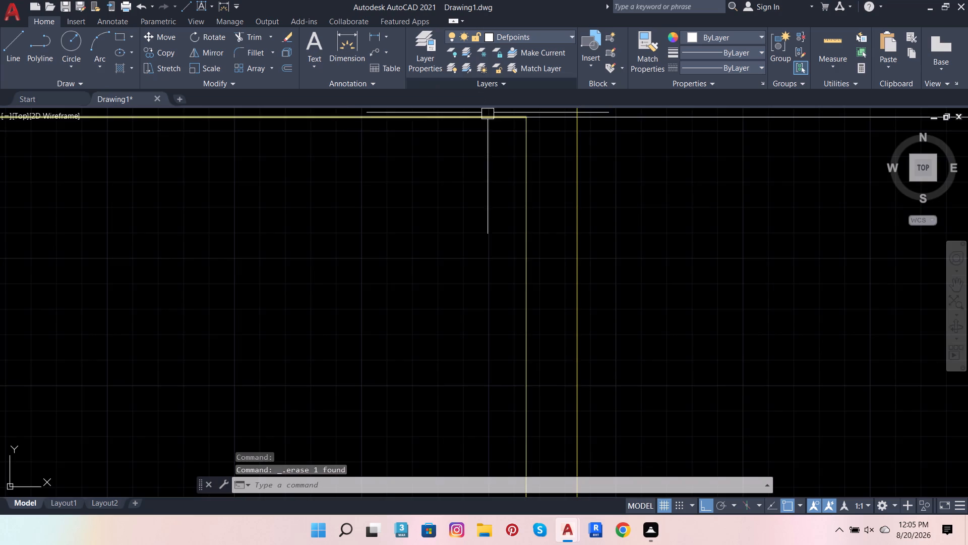
Trim the solid tread line at the railing corner, removing its crossing between the railing lines and its overlapping stub beyond them.
scroll(344, 239, "down", 4)
scroll(378, 250, "up", 4)
scroll(366, 274, "down", 3)
scroll(360, 255, "up", 4)
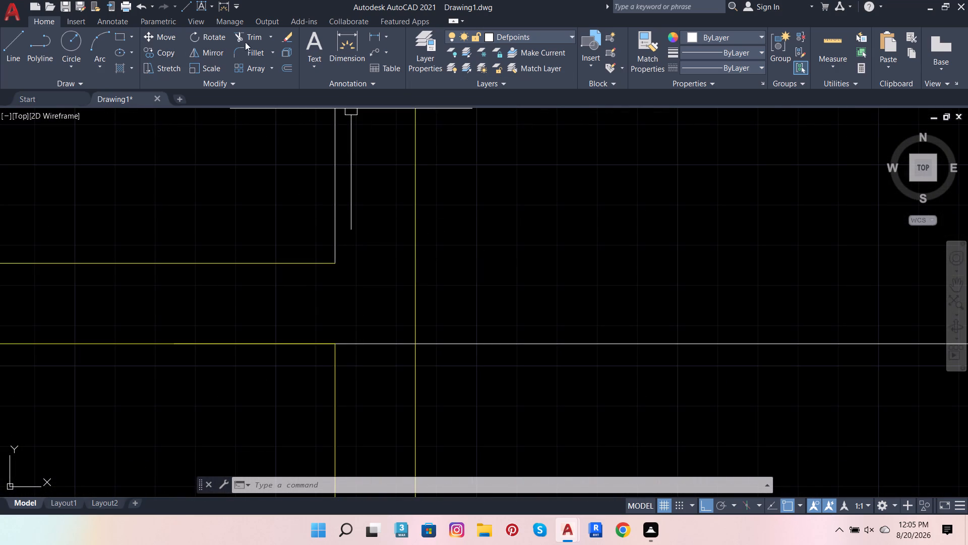
left_click(248, 32)
left_click(388, 344)
scroll(563, 263, "down", 2)
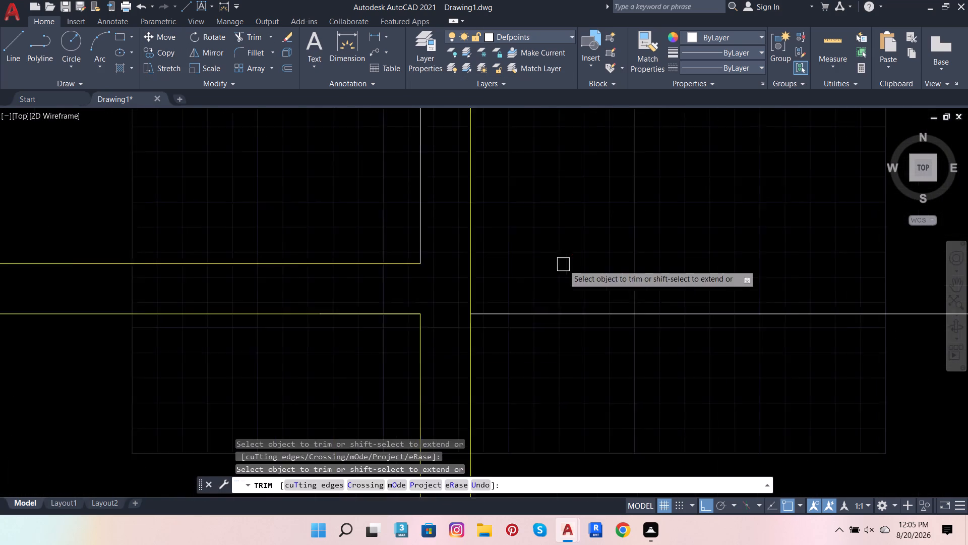
scroll(566, 268, "down", 1)
scroll(494, 293, "up", 2)
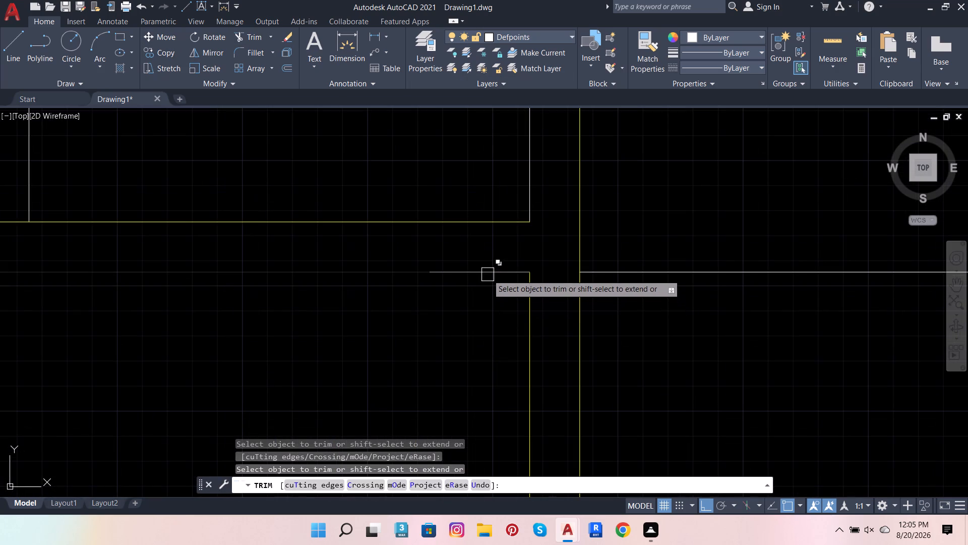
left_click(488, 275)
left_click(529, 332)
Trim the next two solid tread lines below the railing corner, removing their crossings through the railing and the stubs beyond it.
scroll(553, 256, "down", 4)
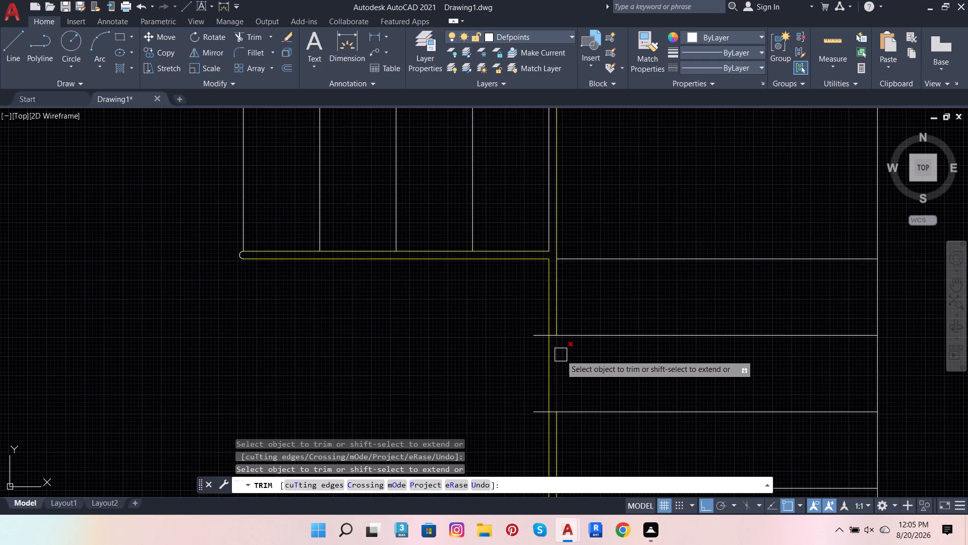
scroll(559, 356, "up", 3)
left_click(534, 277)
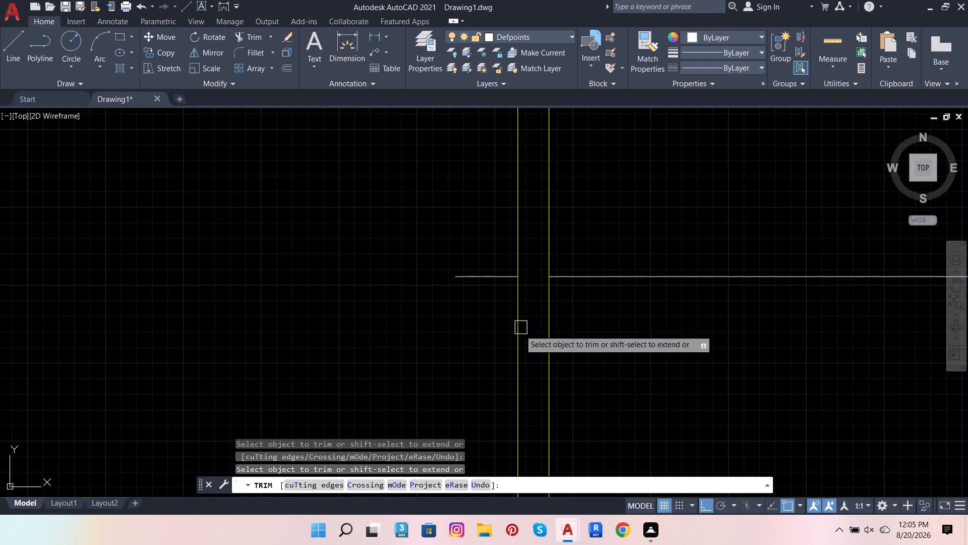
scroll(565, 238, "down", 3)
scroll(555, 336, "up", 4)
left_click_drag(558, 261, 559, 267)
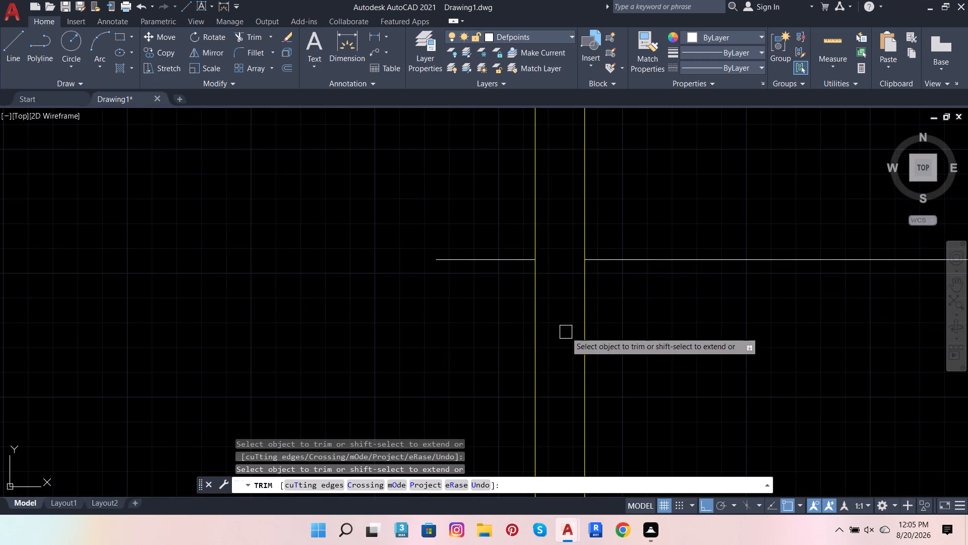
left_click_drag(518, 265, 519, 348)
scroll(501, 381, "down", 4)
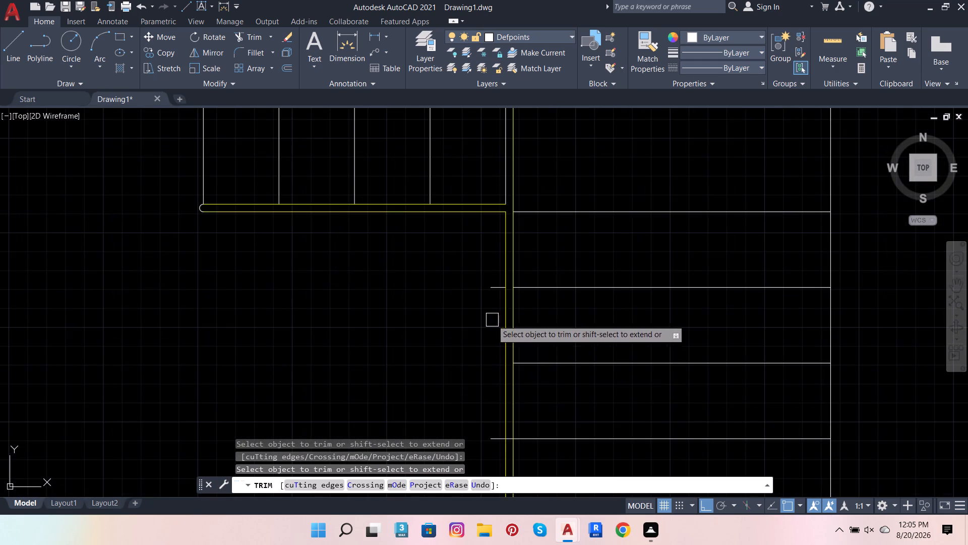
scroll(500, 295, "up", 2)
left_click(496, 276)
Trim the last two solid tread lines above the dashed flight back to the railing's inner line, removing crossings and stubs.
scroll(600, 259, "down", 3)
scroll(566, 366, "up", 1)
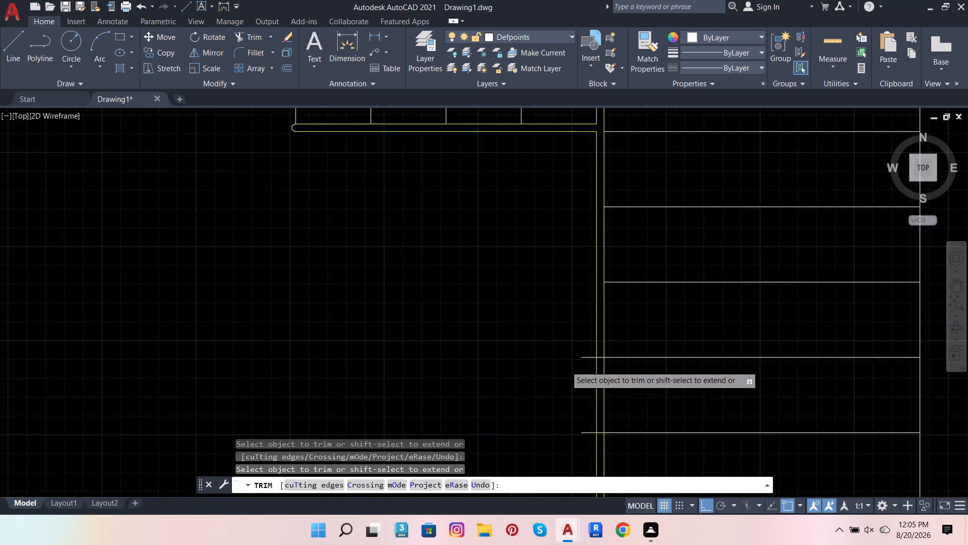
scroll(566, 366, "up", 2)
left_click(624, 346)
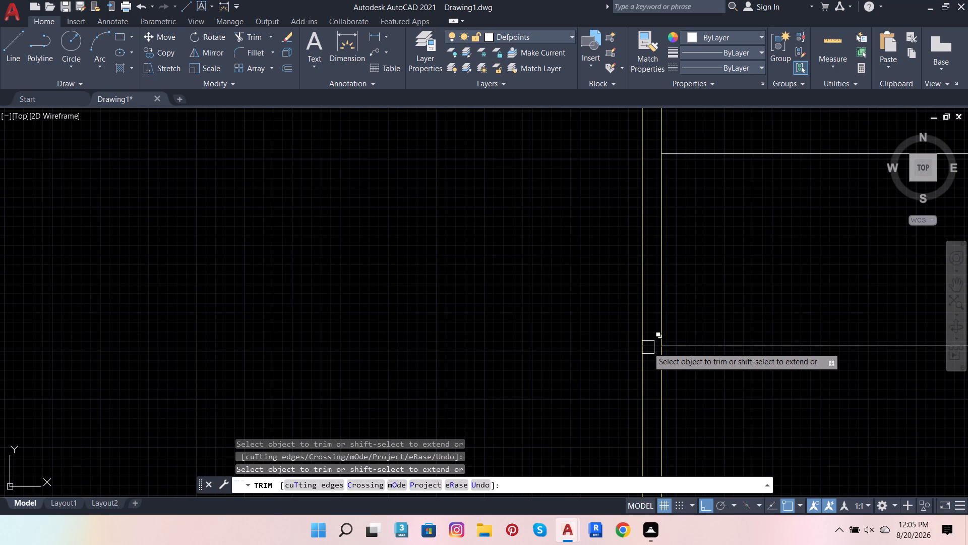
left_click(653, 346)
scroll(690, 295, "down", 4)
scroll(670, 366, "up", 3)
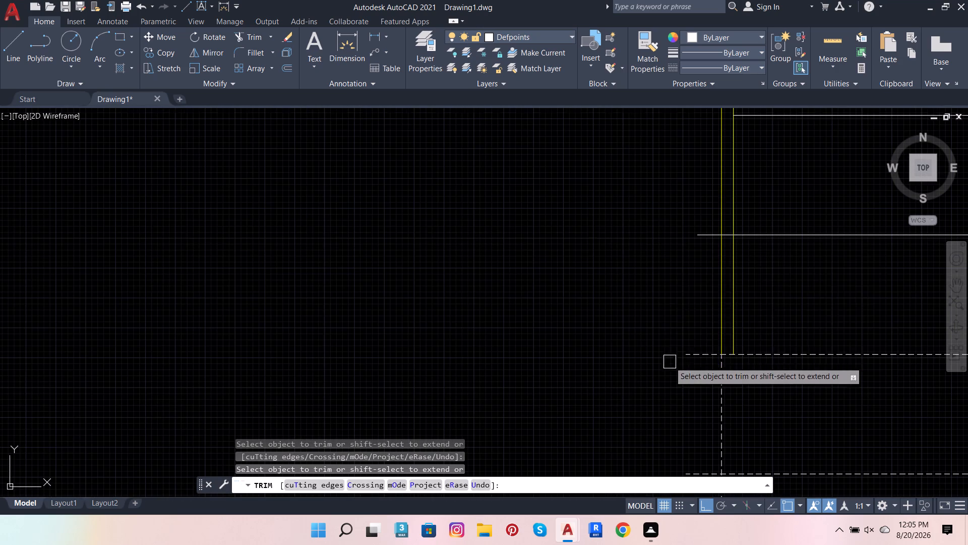
left_click(698, 237)
scroll(743, 237, "up", 3)
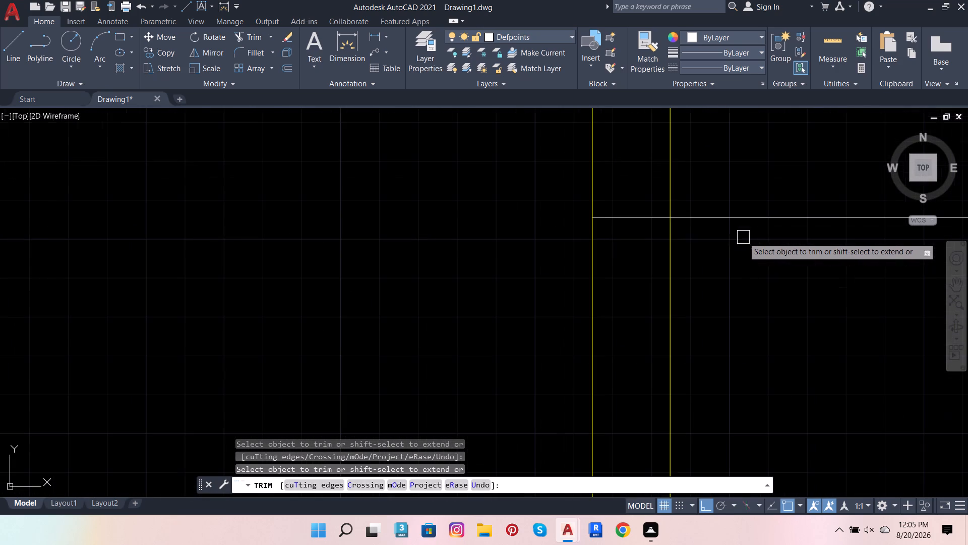
scroll(742, 238, "up", 1)
left_click_drag(642, 217, 642, 230)
Trim the dashed tread lines back to the railing and stair edge, and the lower landing line's overhang past the lower flight.
scroll(666, 249, "down", 5)
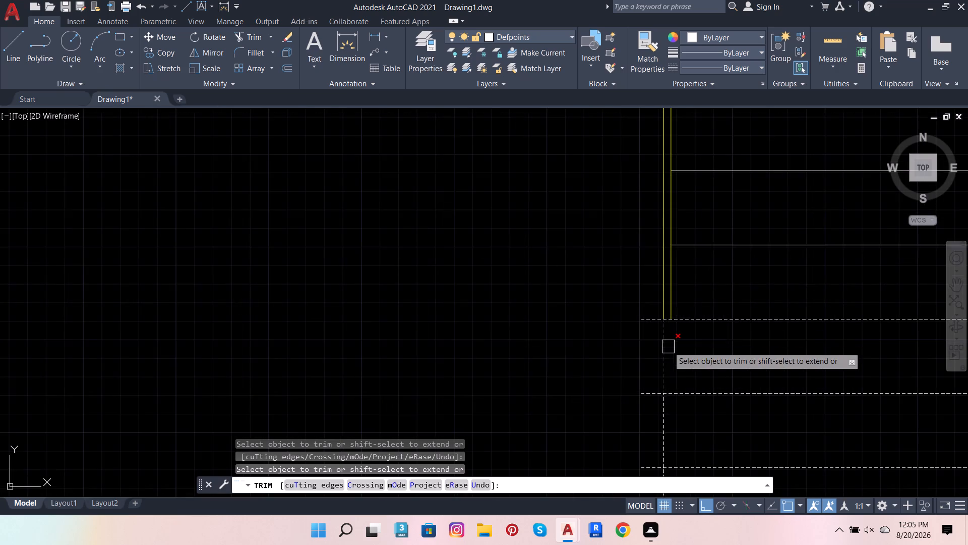
scroll(668, 347, "up", 3)
left_click(659, 248)
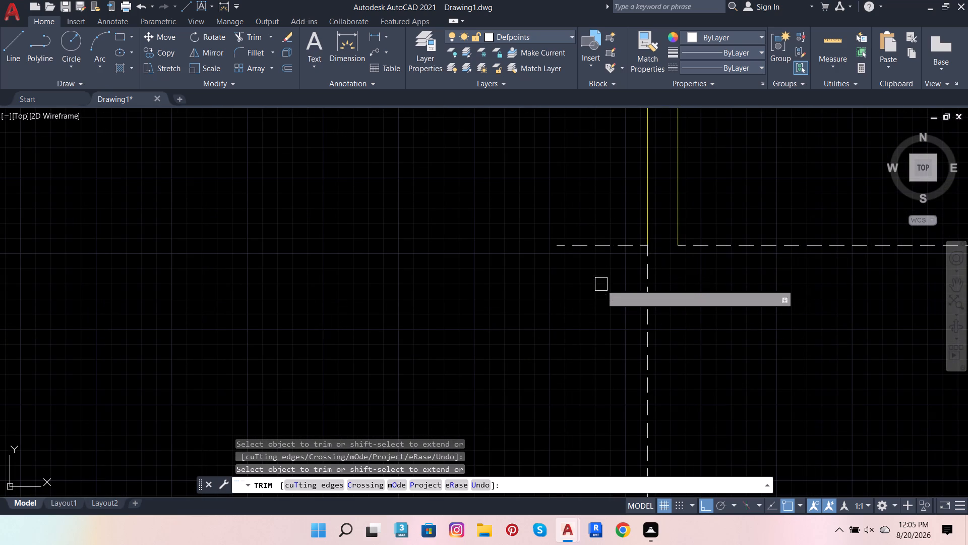
left_click(611, 246)
scroll(590, 294, "down", 4)
scroll(562, 393, "up", 2)
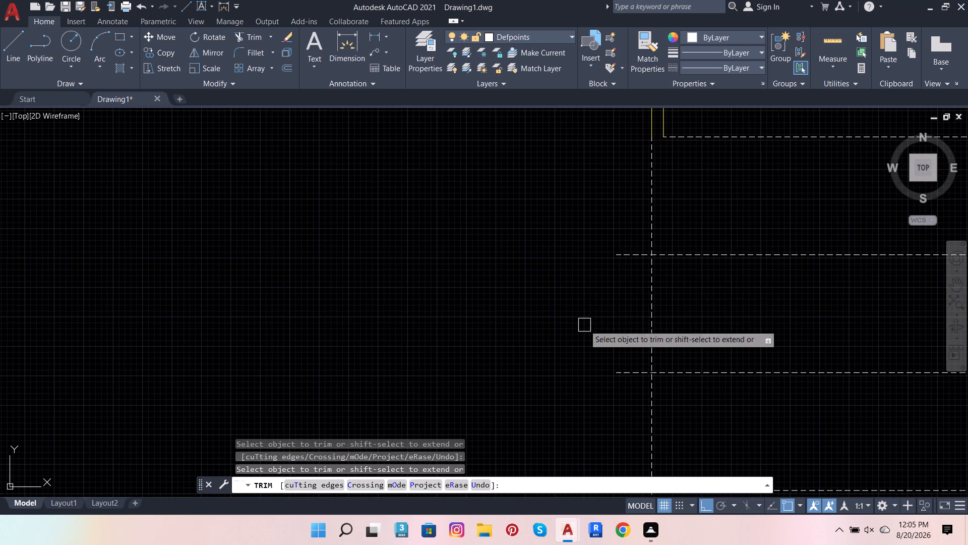
left_click(616, 255)
left_click(618, 372)
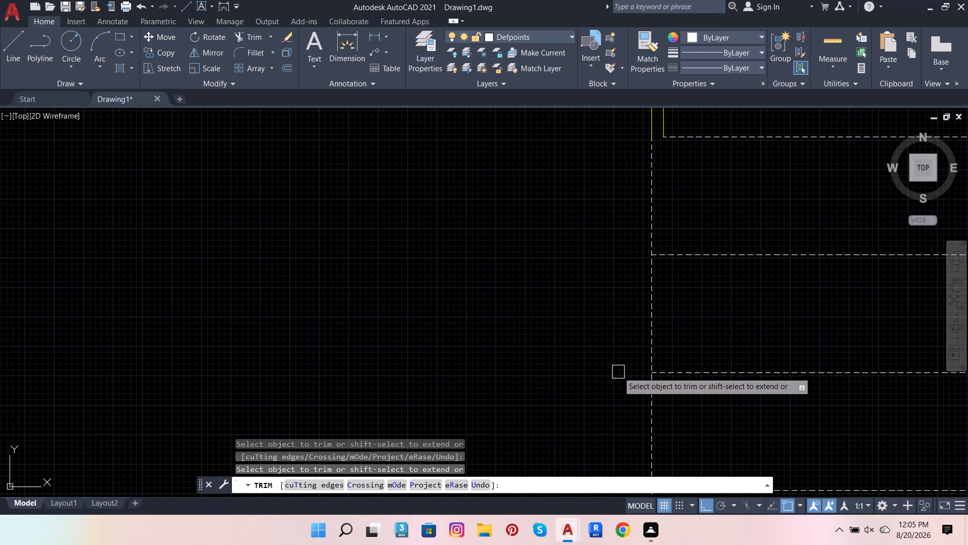
scroll(583, 300, "down", 4)
scroll(584, 350, "up", 2)
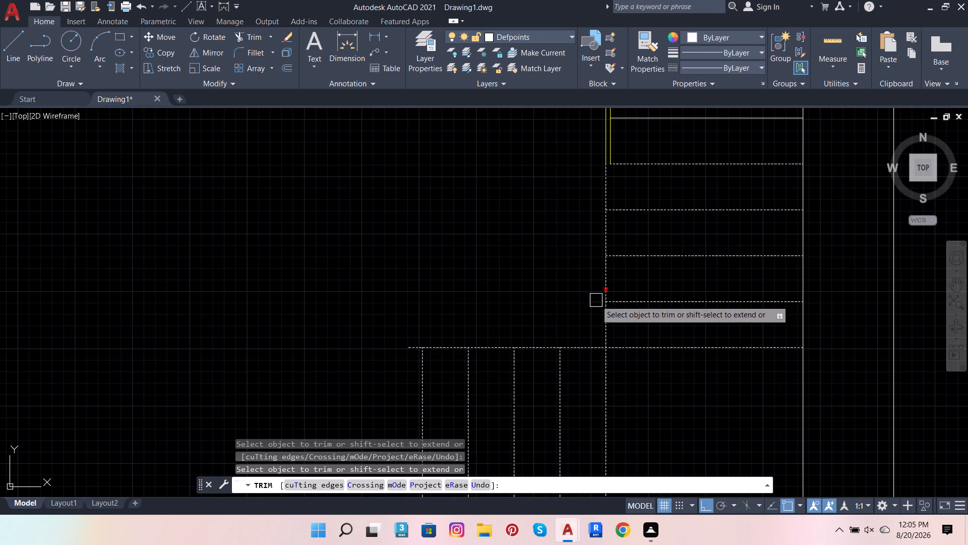
left_click(596, 300)
left_click(408, 348)
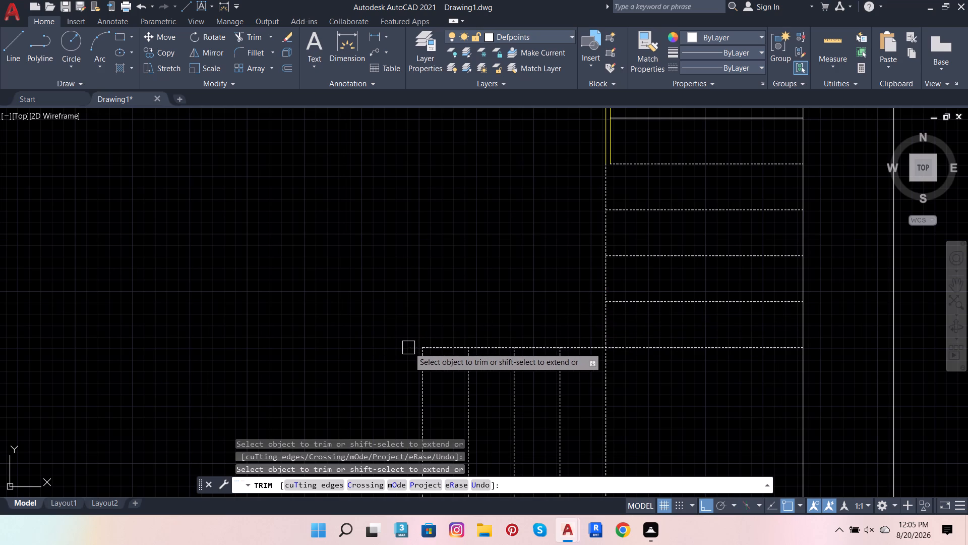
scroll(554, 372, "down", 3)
key("Escape")
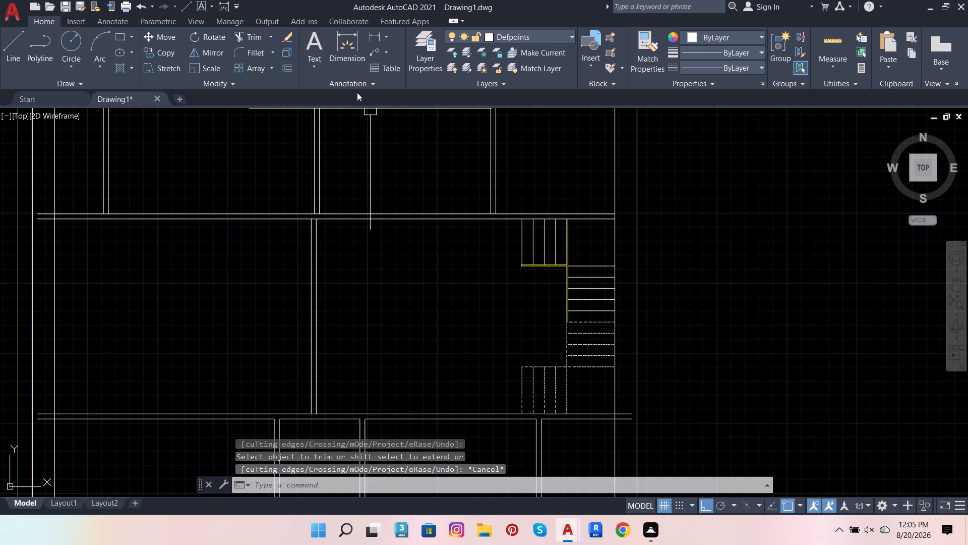
Dimension the upper landing's width horizontally from the railing's outer-wall-side line to the outer wall's inner line.
left_click(349, 48)
scroll(570, 197, "up", 3)
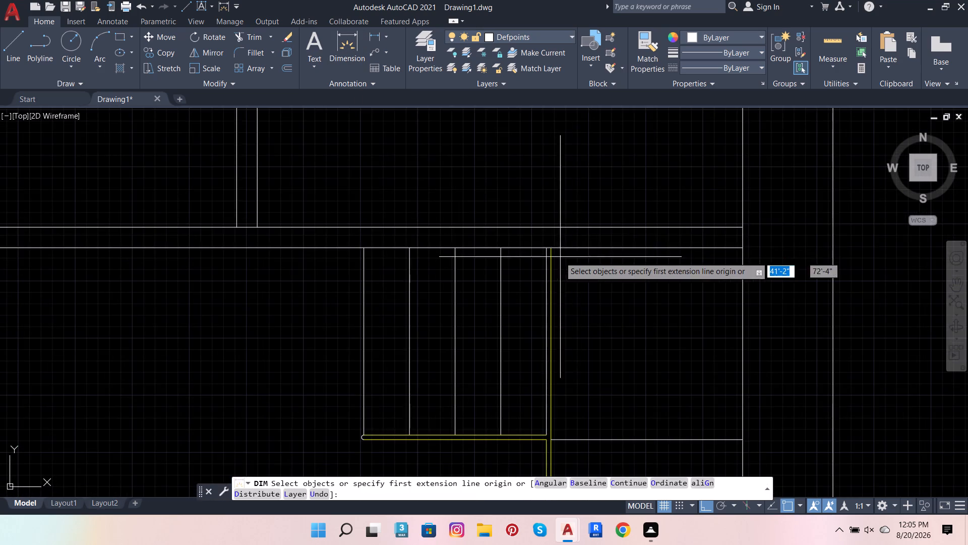
scroll(559, 257, "up", 3)
left_click(528, 220)
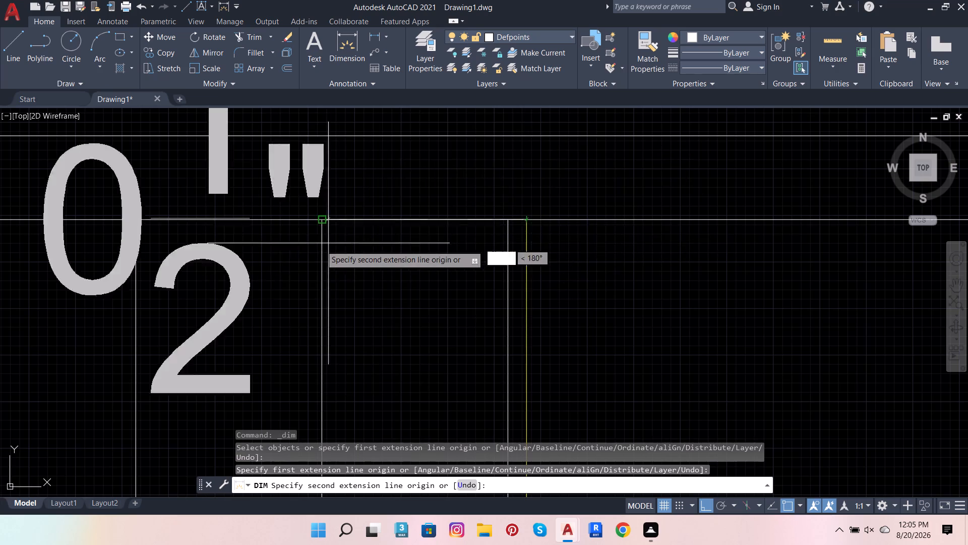
scroll(318, 247, "down", 3)
left_click(561, 240)
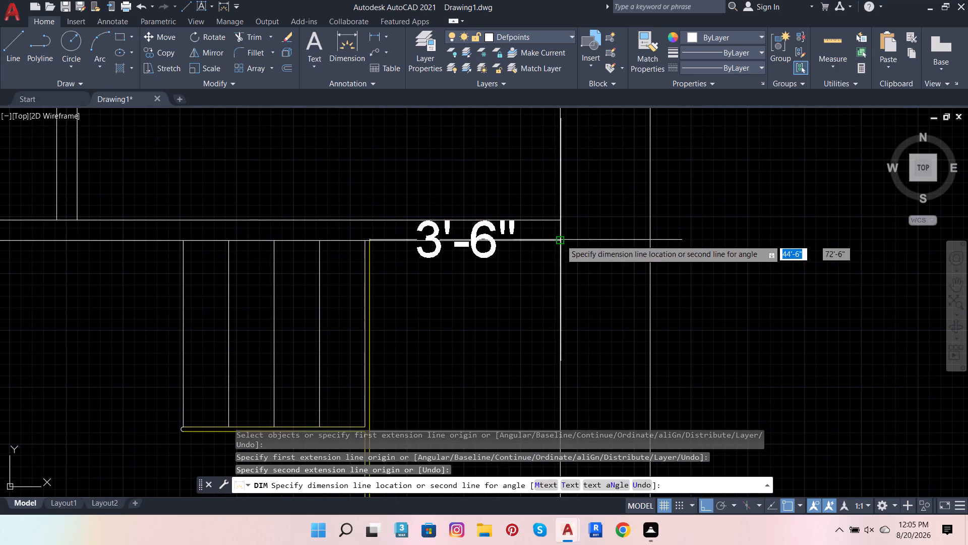
left_click(545, 258)
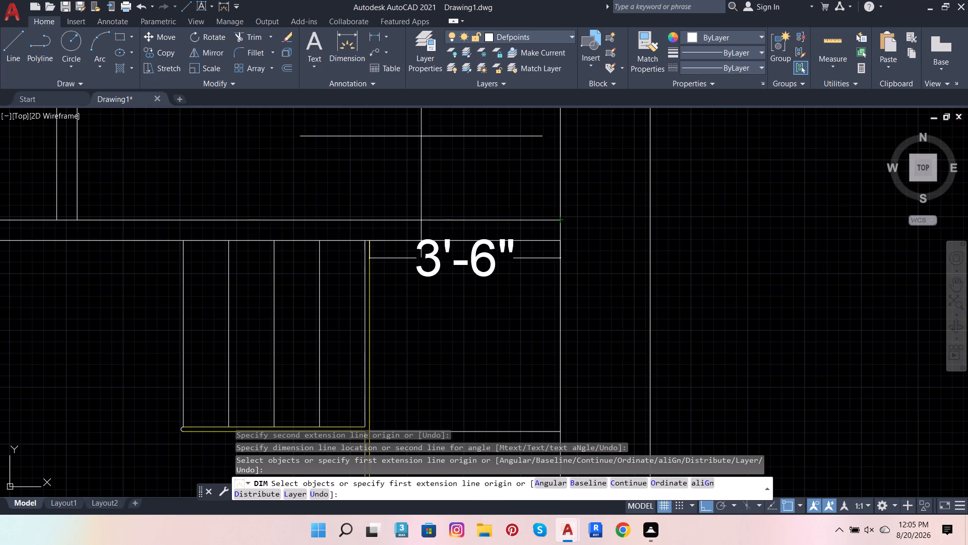
Dimension the upper landing's depth vertically from the horizontal wall to the first tread line along the outer wall.
left_click(560, 243)
scroll(571, 306, "down", 3)
scroll(571, 338, "up", 3)
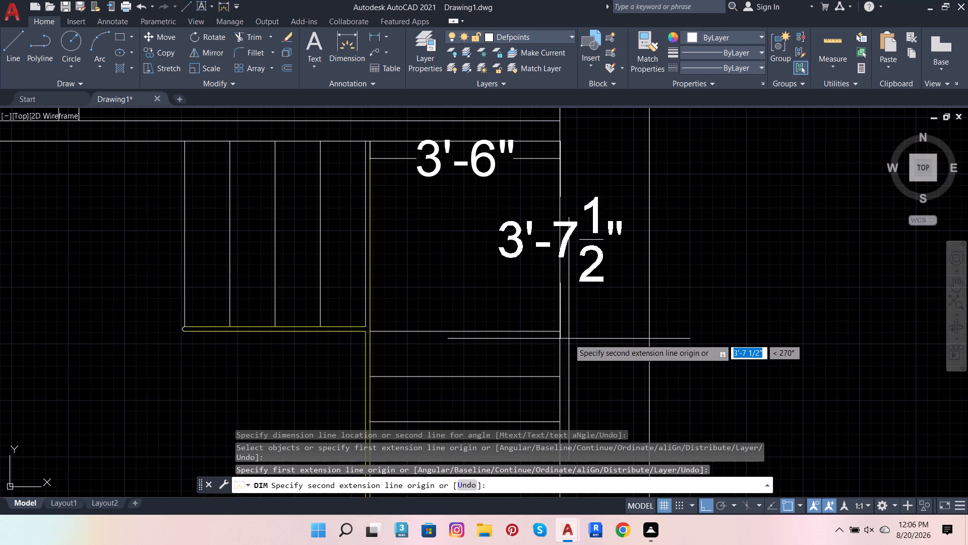
left_click(562, 332)
left_click(586, 317)
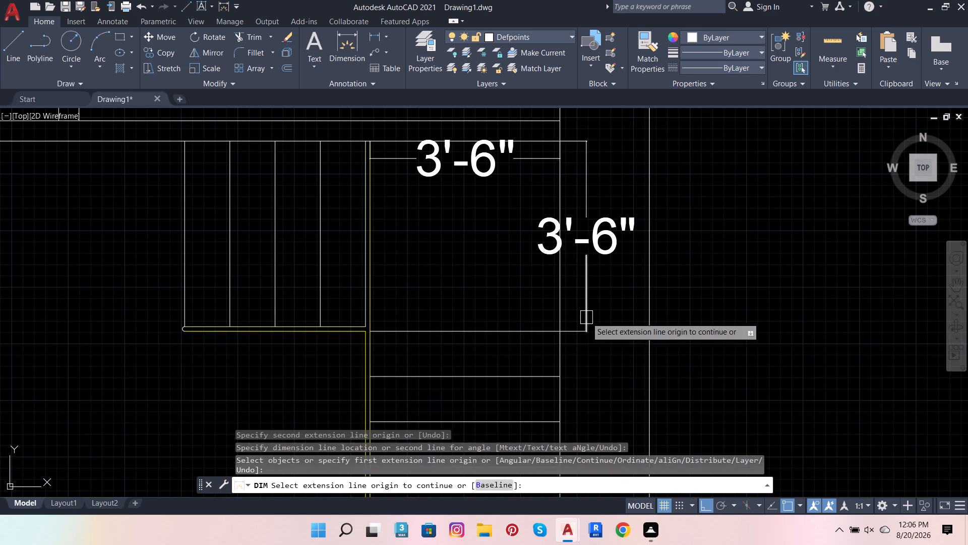
key("Escape")
key("Escape")
key("Escape")
key("Escape")
key("Escape")
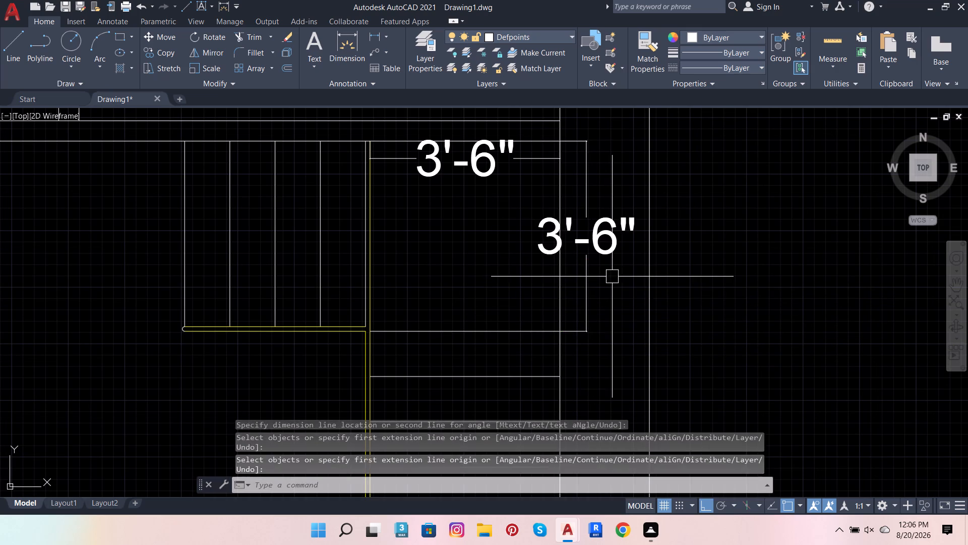
Trim both lines of the horizontal wall below the staircase back to the outer wall's inner line.
scroll(612, 277, "down", 3)
scroll(593, 419, "up", 3)
scroll(590, 264, "down", 4)
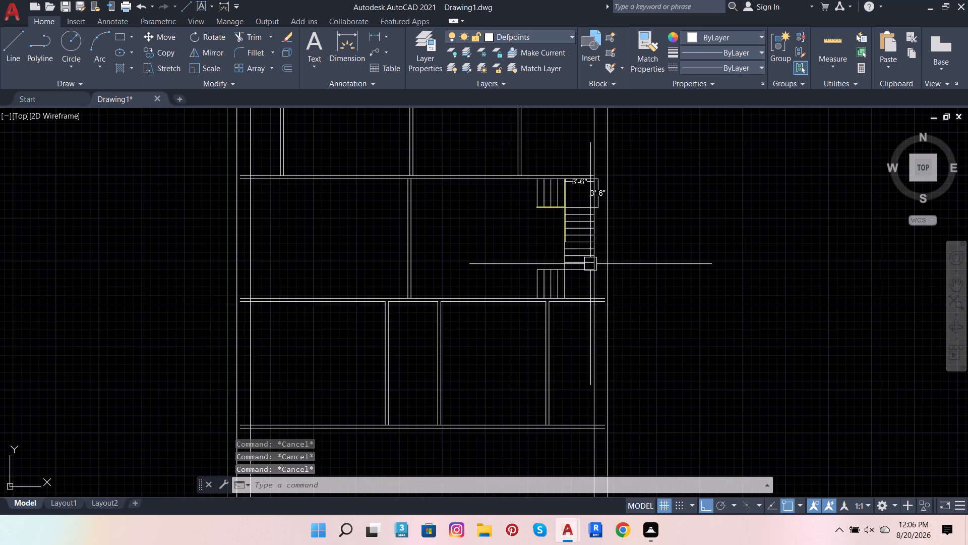
scroll(615, 342, "down", 1)
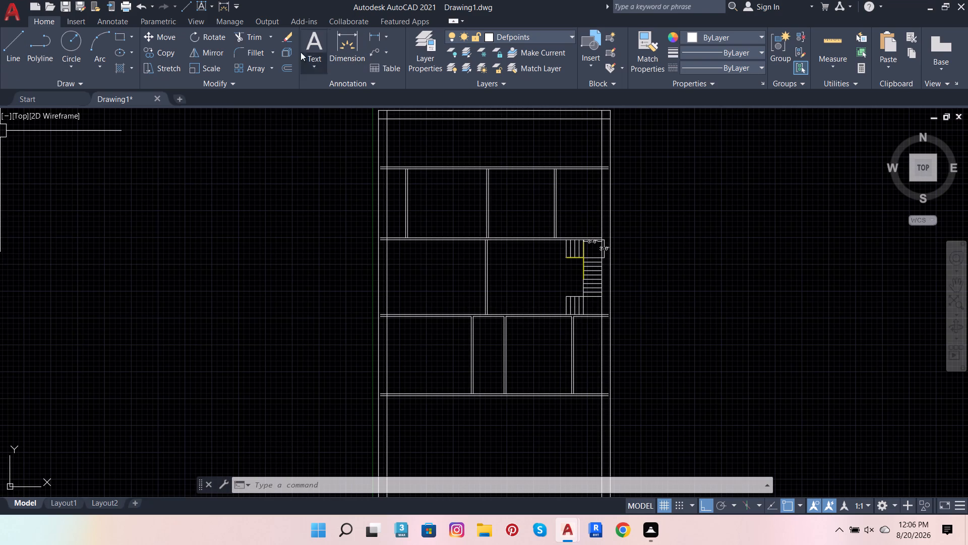
left_click(254, 36)
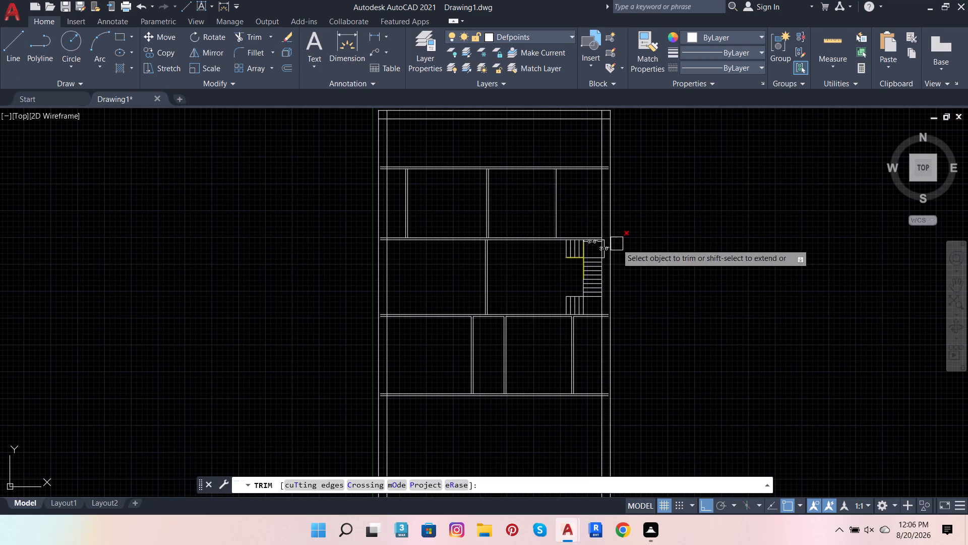
scroll(601, 305, "up", 4)
left_click(611, 358)
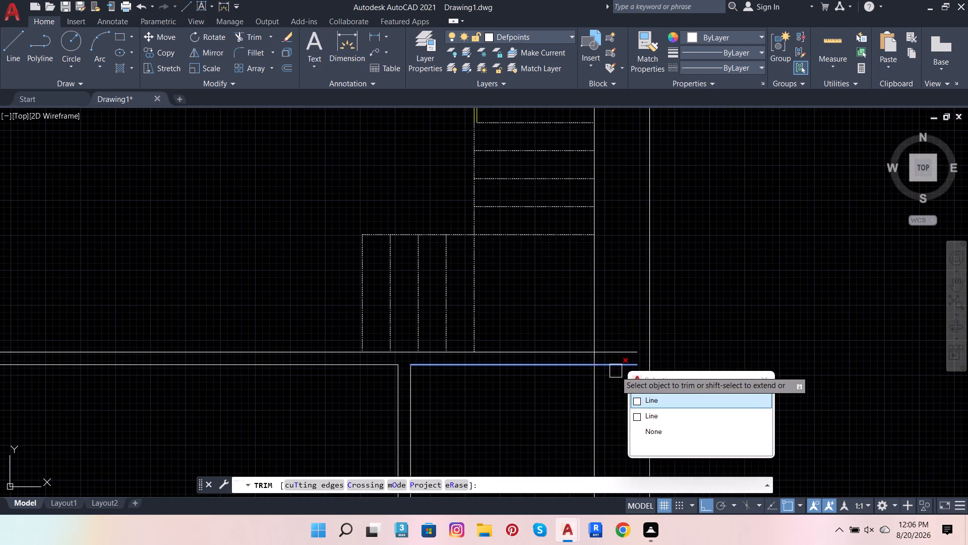
left_click(616, 371)
left_click(625, 353)
Trim both lines of the lowest horizontal room wall back to the inner line of the stair-side outer wall.
scroll(741, 264, "down", 4)
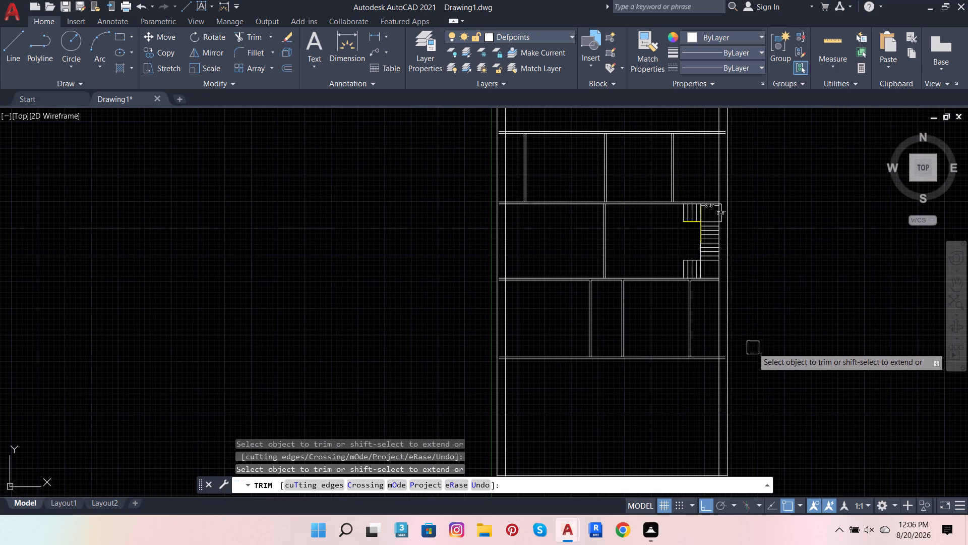
scroll(734, 356, "up", 6)
left_click(702, 360)
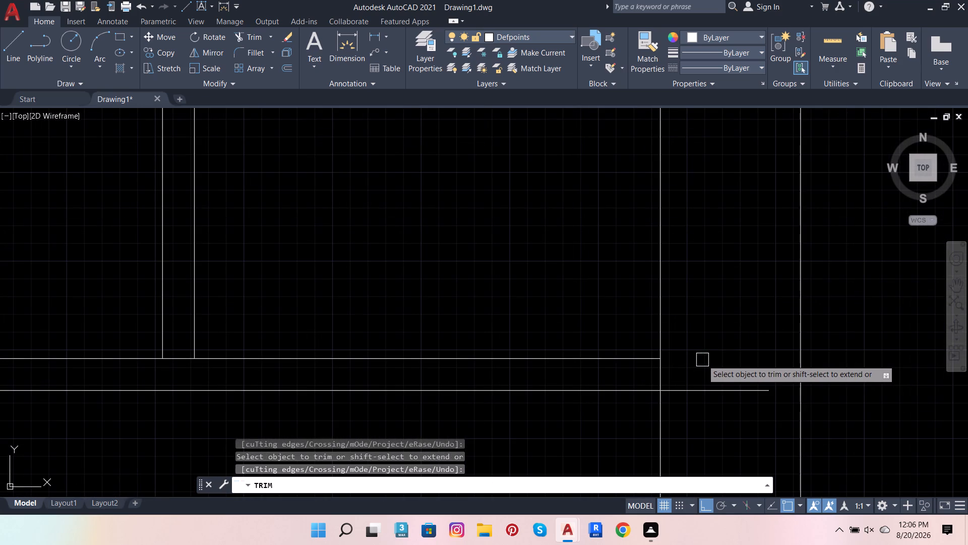
left_click(707, 389)
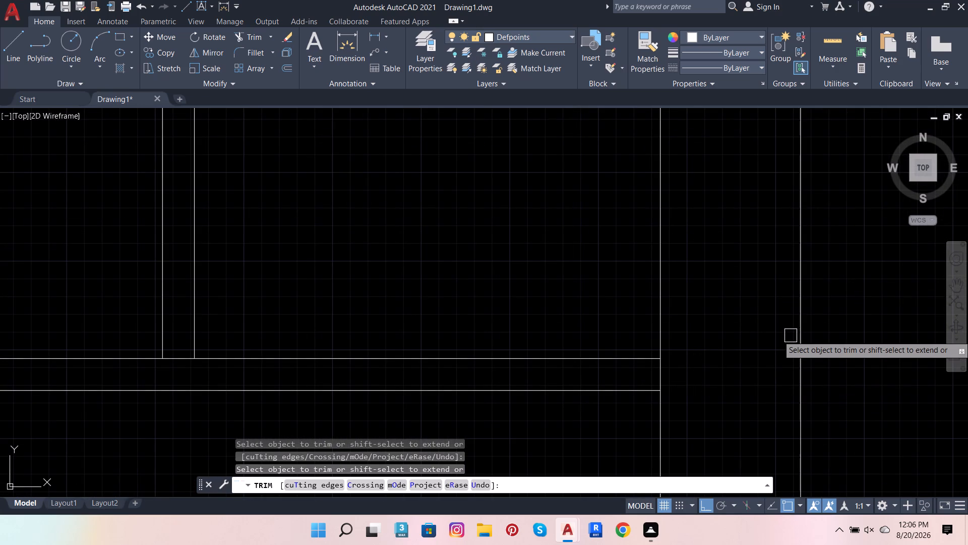
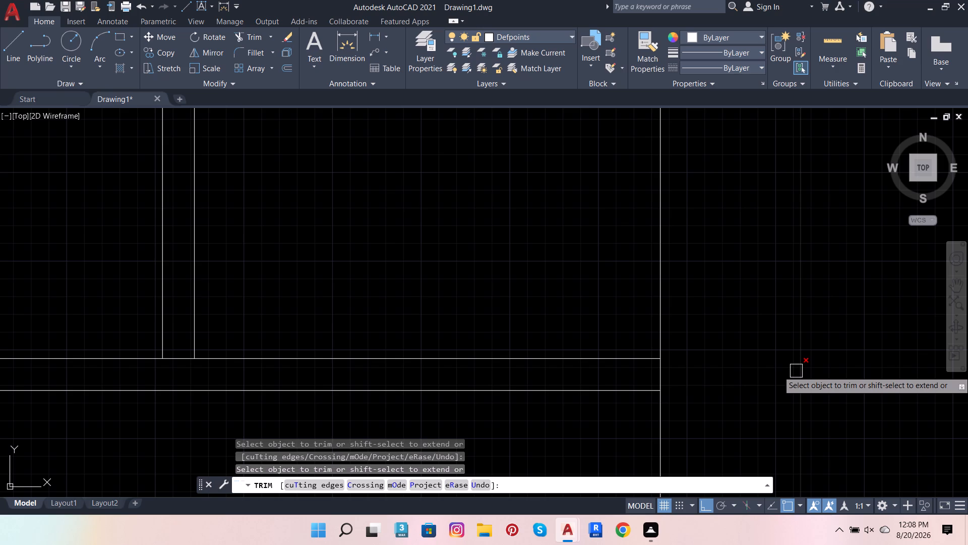
Trim the overlapping inner lines at the outer wall's lower stair-side corner so they meet in a clean corner.
scroll(697, 366, "down", 5)
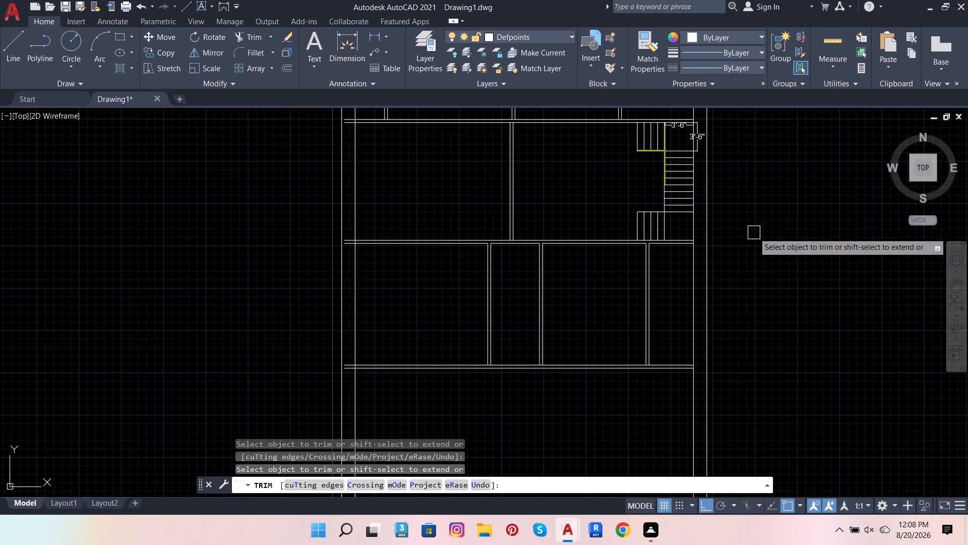
scroll(744, 264, "down", 1)
scroll(729, 444, "up", 3)
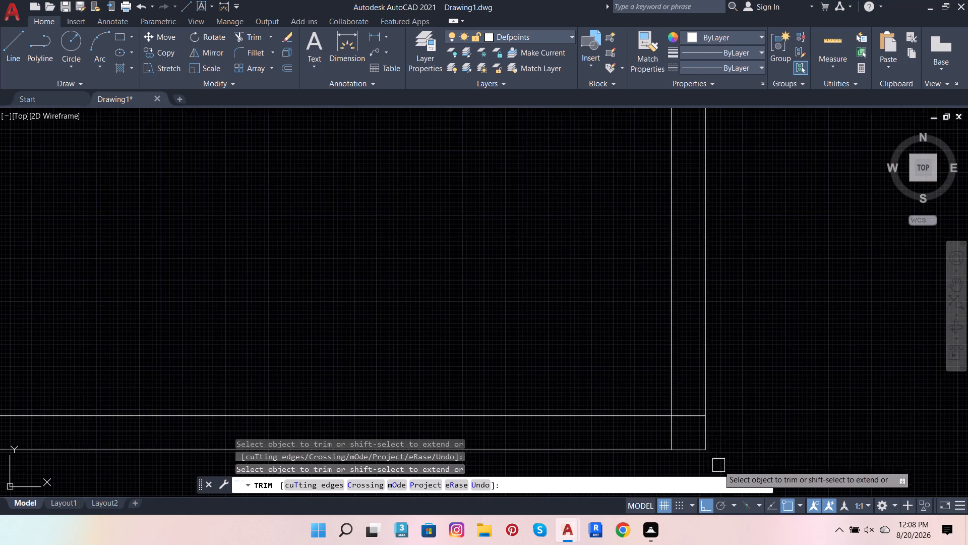
scroll(701, 438, "up", 2)
left_click_drag(665, 360, 607, 448)
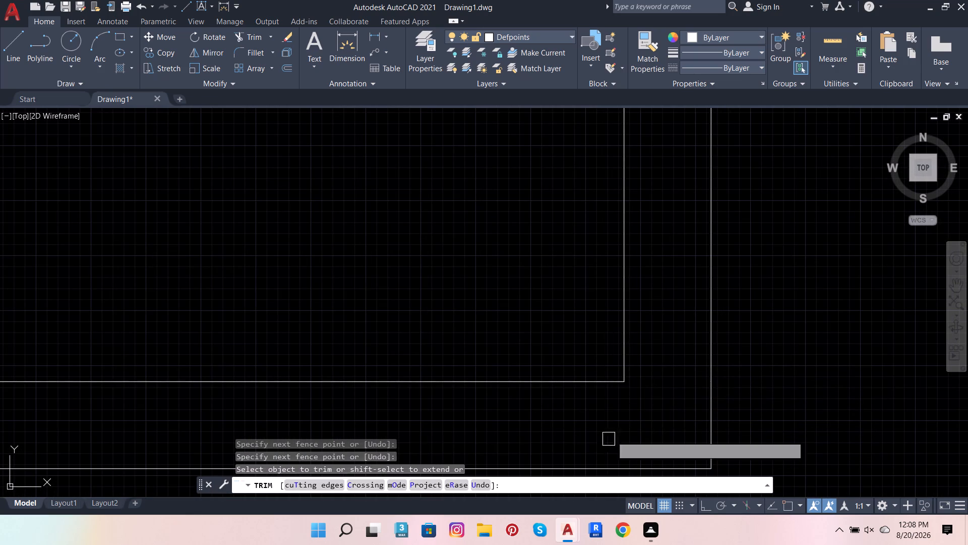
Trim both lines of the uppermost horizontal room wall back to the inner line of the stair-side outer wall.
scroll(685, 394, "down", 5)
scroll(733, 294, "down", 4)
scroll(732, 264, "up", 7)
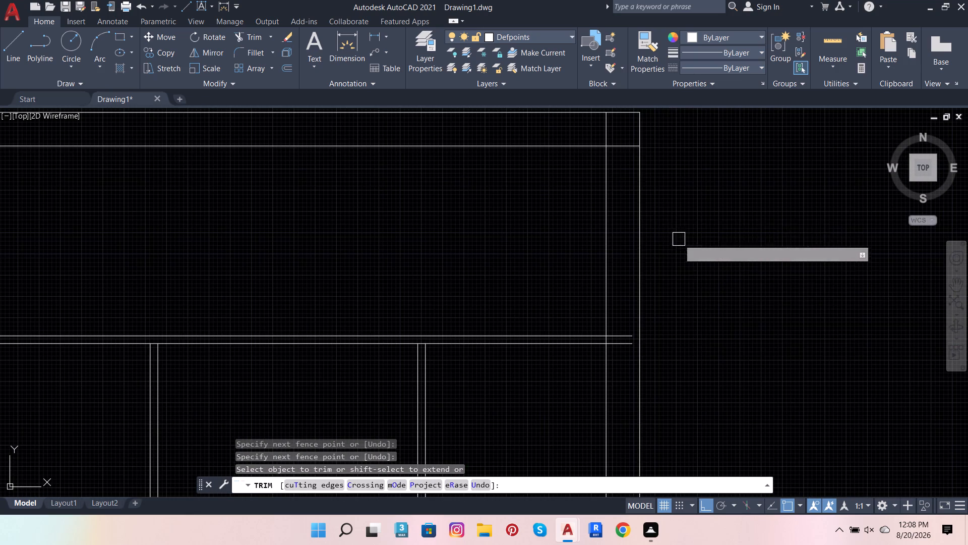
scroll(624, 338, "up", 2)
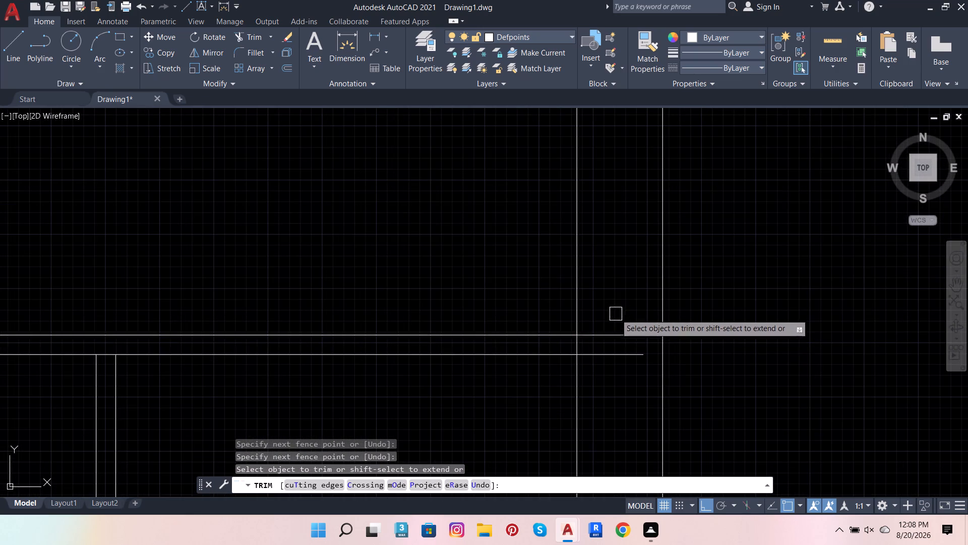
left_click_drag(615, 316, 611, 379)
Trim the overlapping inner lines at the outer wall's upper stair-side corner into a clean corner.
scroll(638, 359, "down", 4)
scroll(643, 237, "up", 2)
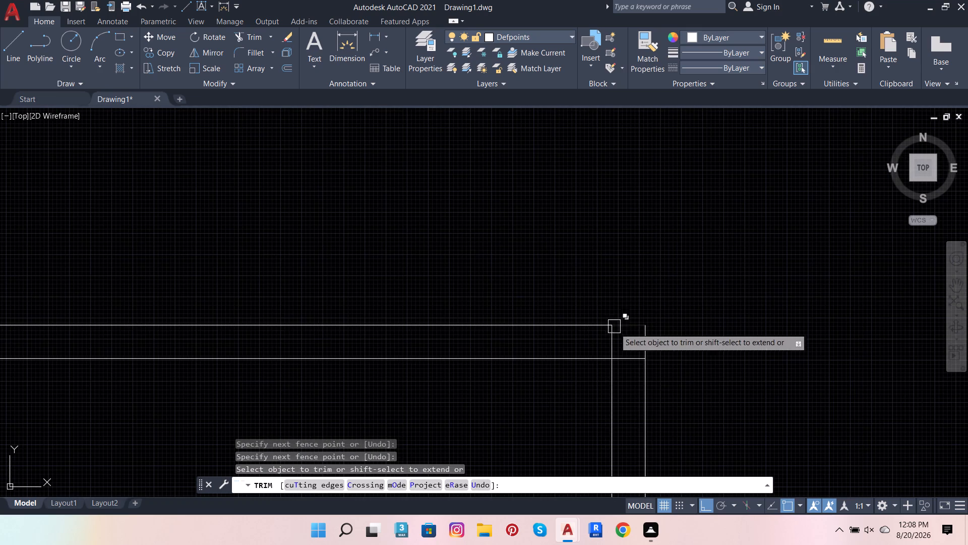
left_click(633, 360)
left_click(616, 344)
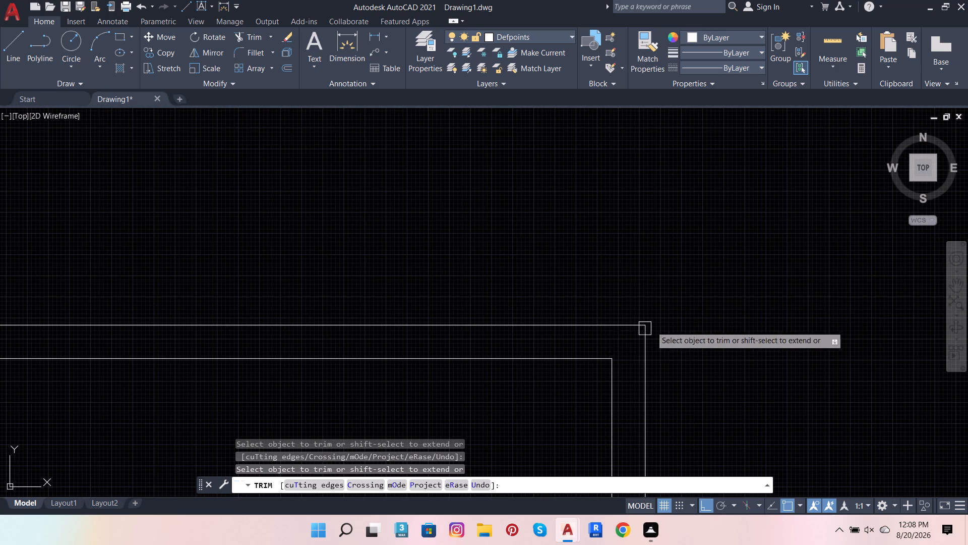
scroll(754, 294, "down", 5)
scroll(752, 295, "up", 1)
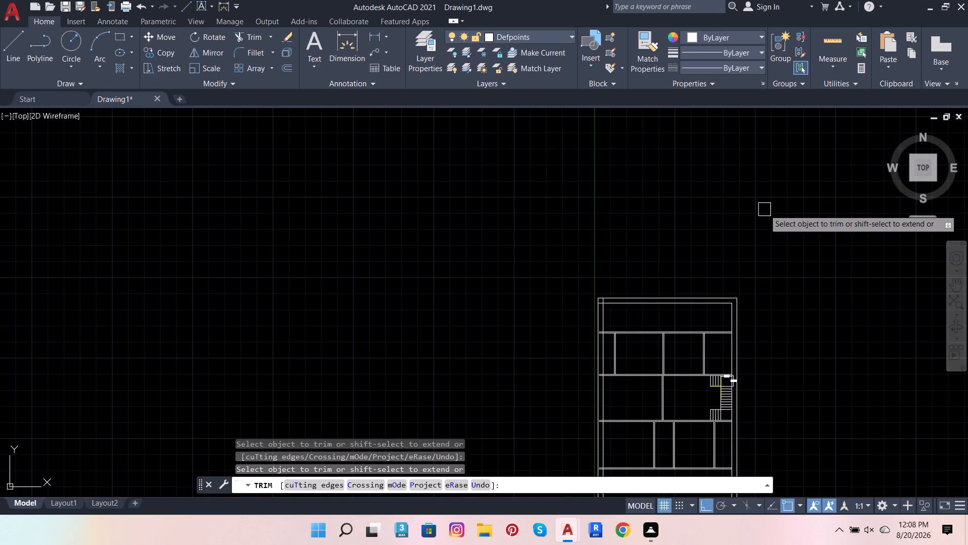
key("Escape")
key("Escape")
key("Escape")
key("Escape")
key("Escape")
key("Escape")
key("Escape")
key("Escape")
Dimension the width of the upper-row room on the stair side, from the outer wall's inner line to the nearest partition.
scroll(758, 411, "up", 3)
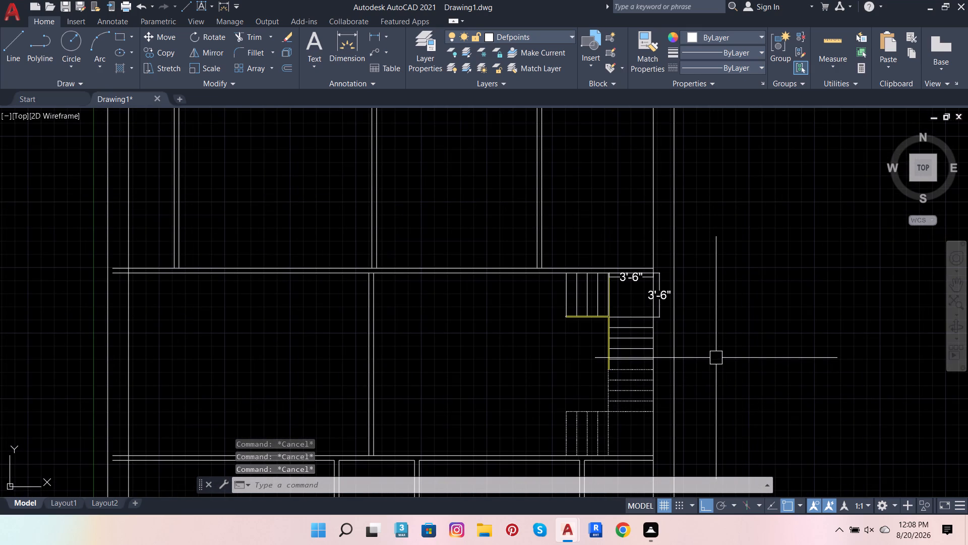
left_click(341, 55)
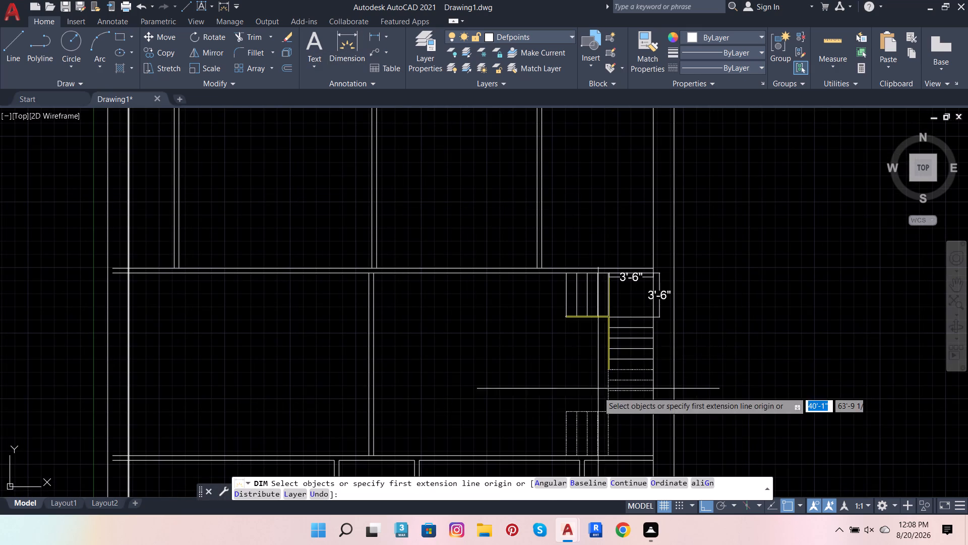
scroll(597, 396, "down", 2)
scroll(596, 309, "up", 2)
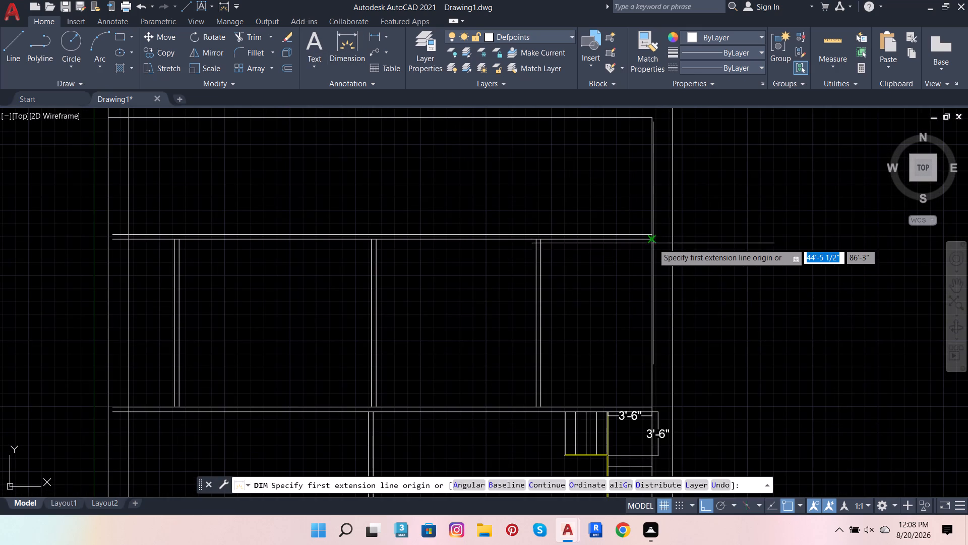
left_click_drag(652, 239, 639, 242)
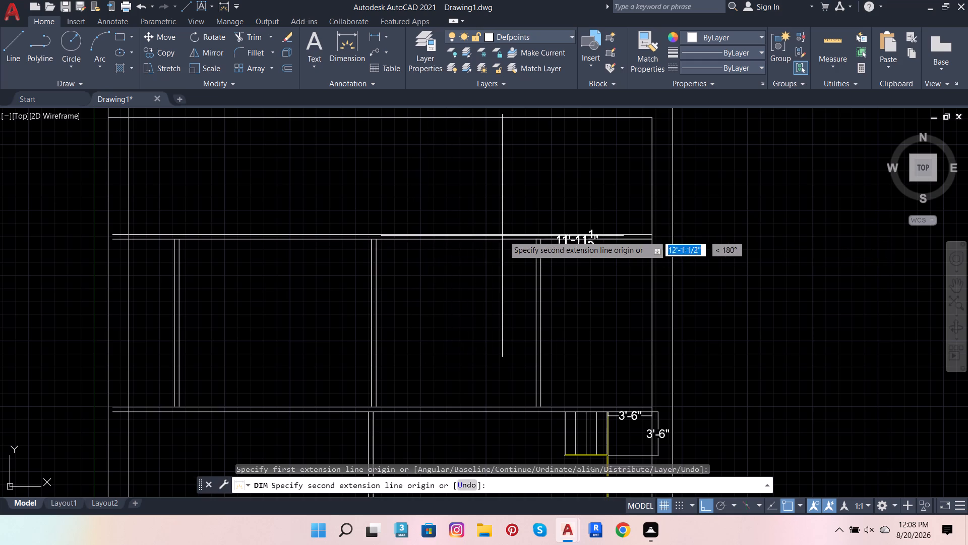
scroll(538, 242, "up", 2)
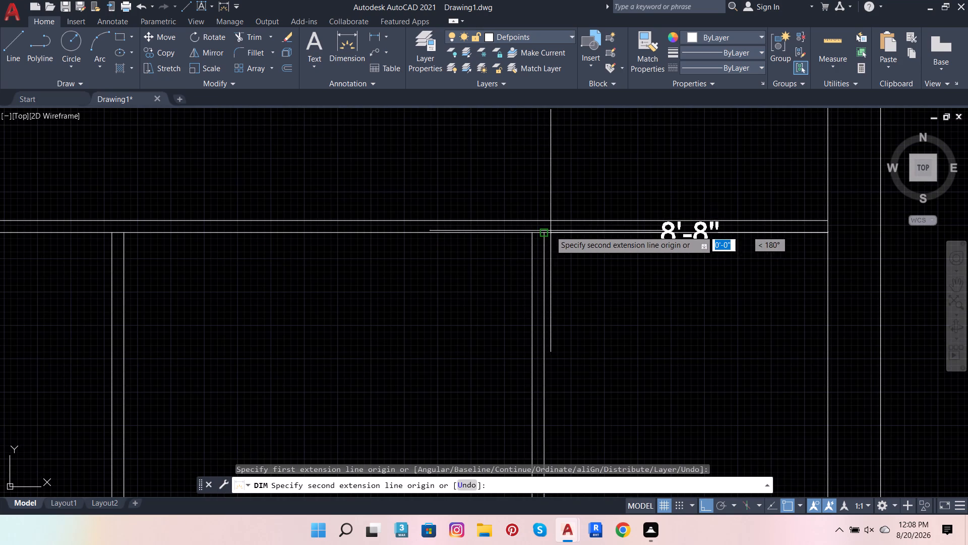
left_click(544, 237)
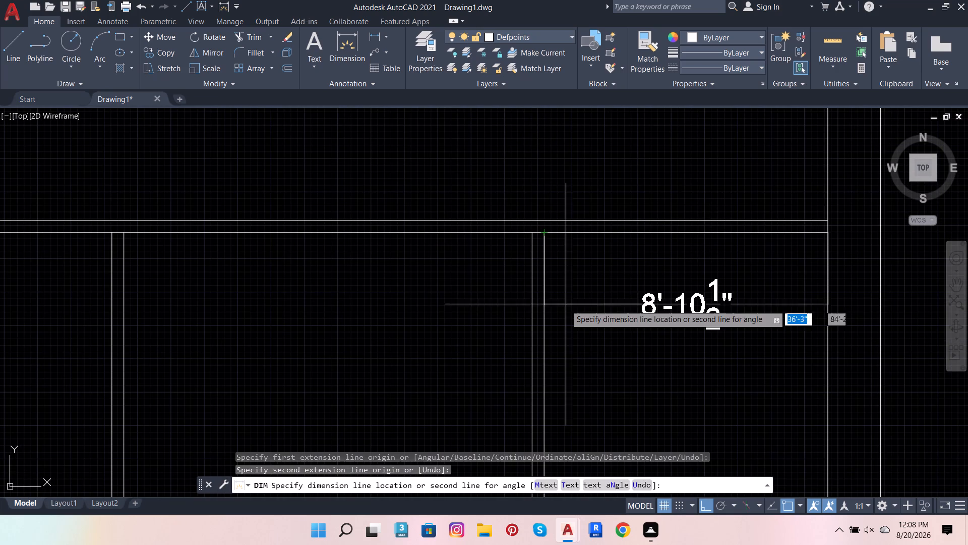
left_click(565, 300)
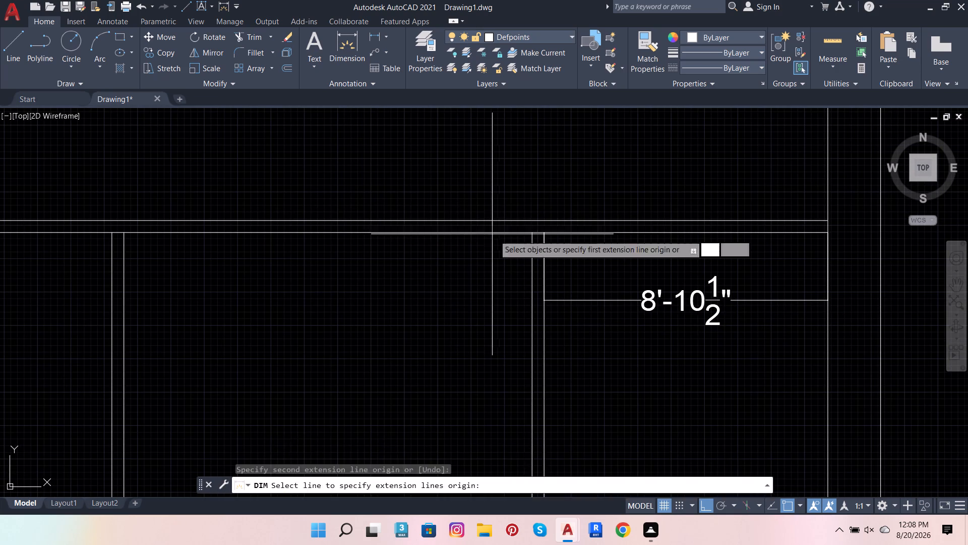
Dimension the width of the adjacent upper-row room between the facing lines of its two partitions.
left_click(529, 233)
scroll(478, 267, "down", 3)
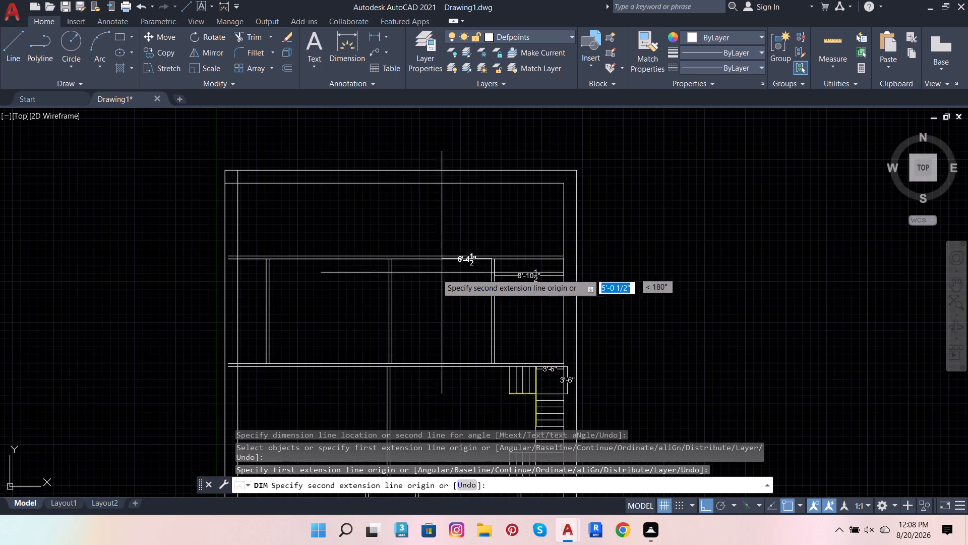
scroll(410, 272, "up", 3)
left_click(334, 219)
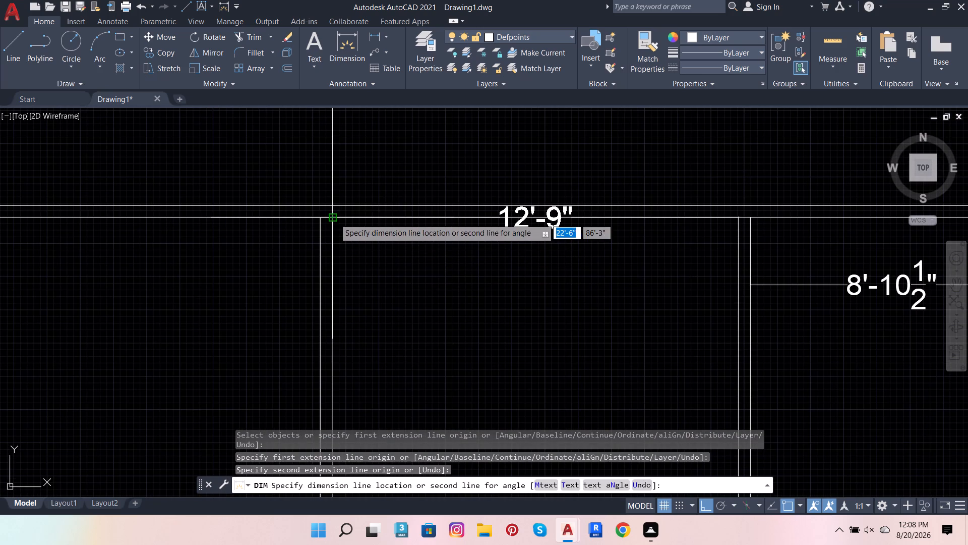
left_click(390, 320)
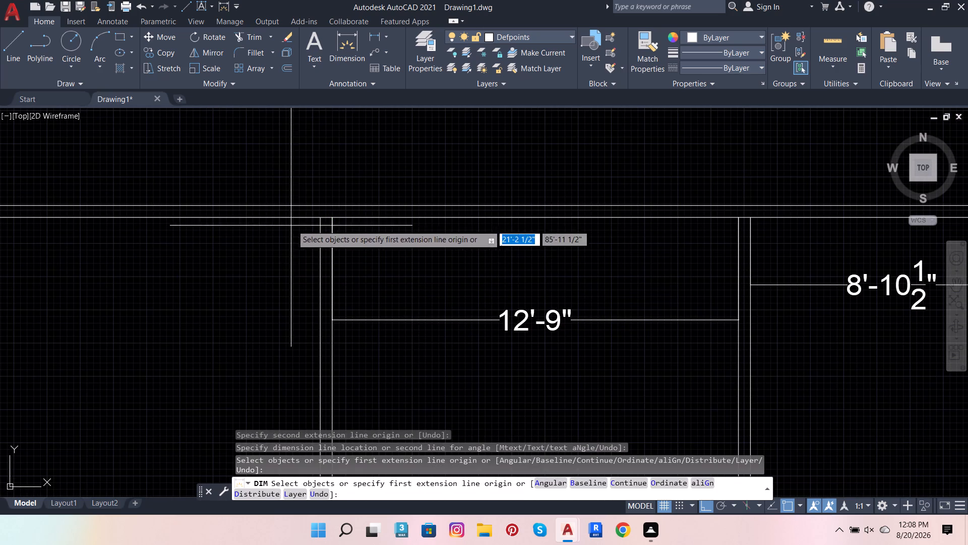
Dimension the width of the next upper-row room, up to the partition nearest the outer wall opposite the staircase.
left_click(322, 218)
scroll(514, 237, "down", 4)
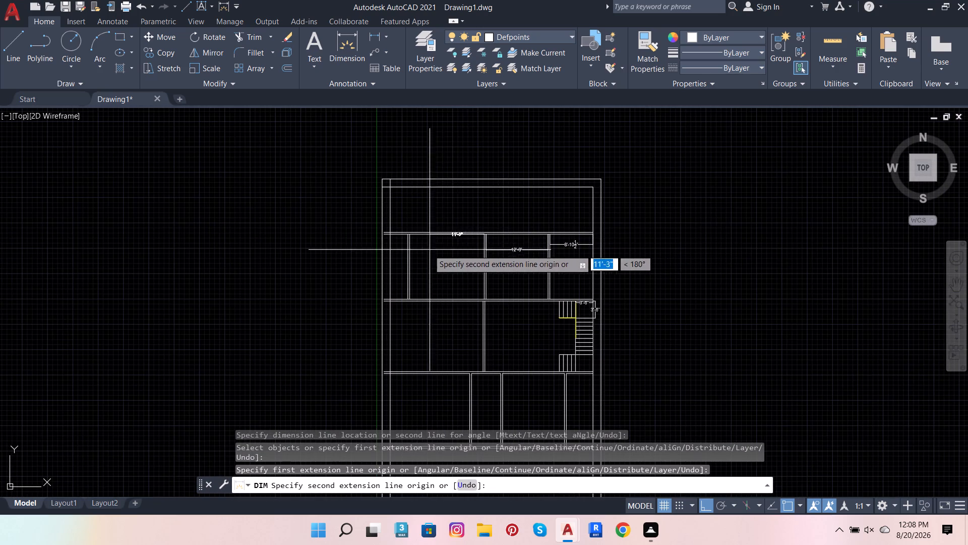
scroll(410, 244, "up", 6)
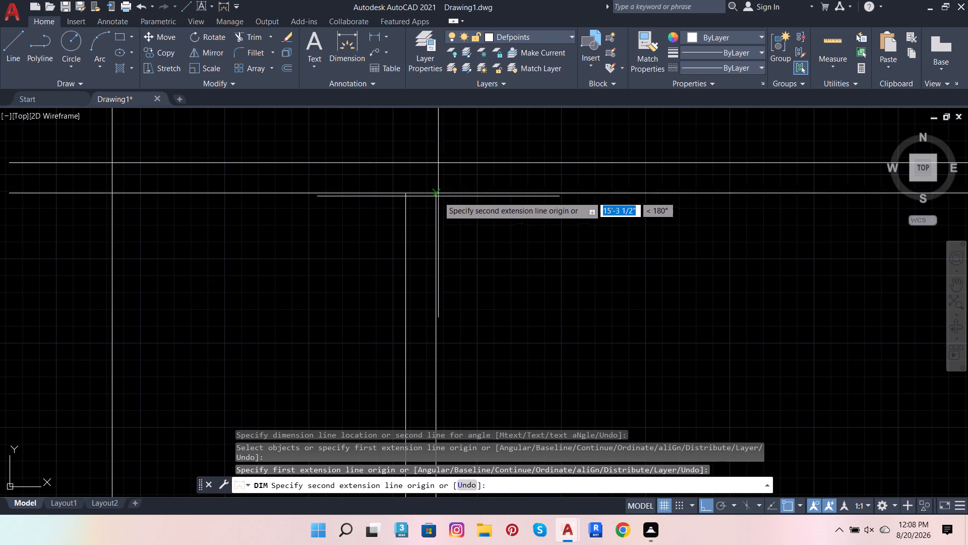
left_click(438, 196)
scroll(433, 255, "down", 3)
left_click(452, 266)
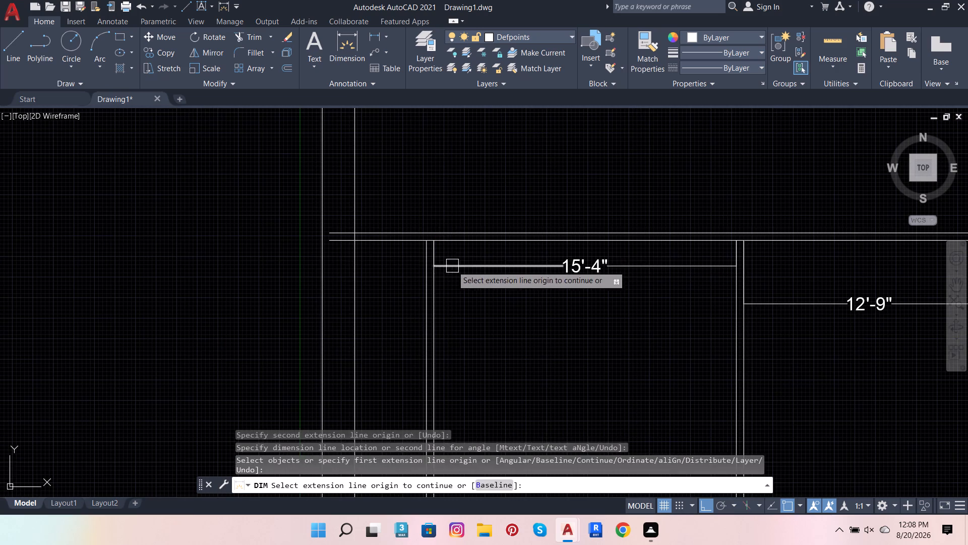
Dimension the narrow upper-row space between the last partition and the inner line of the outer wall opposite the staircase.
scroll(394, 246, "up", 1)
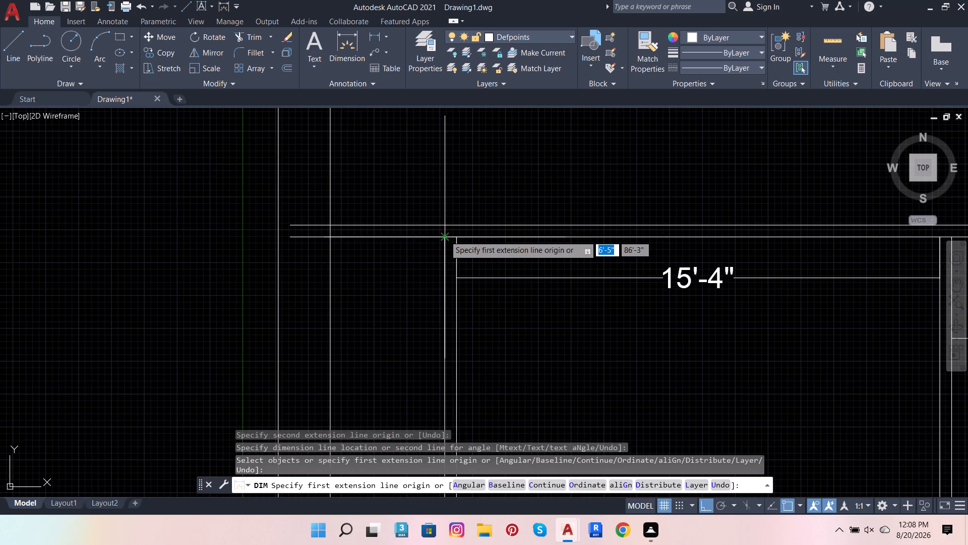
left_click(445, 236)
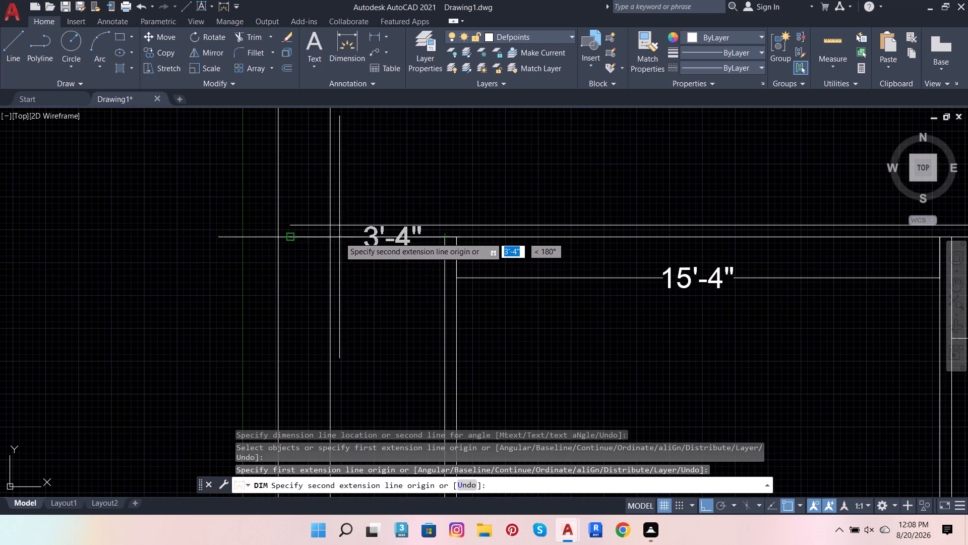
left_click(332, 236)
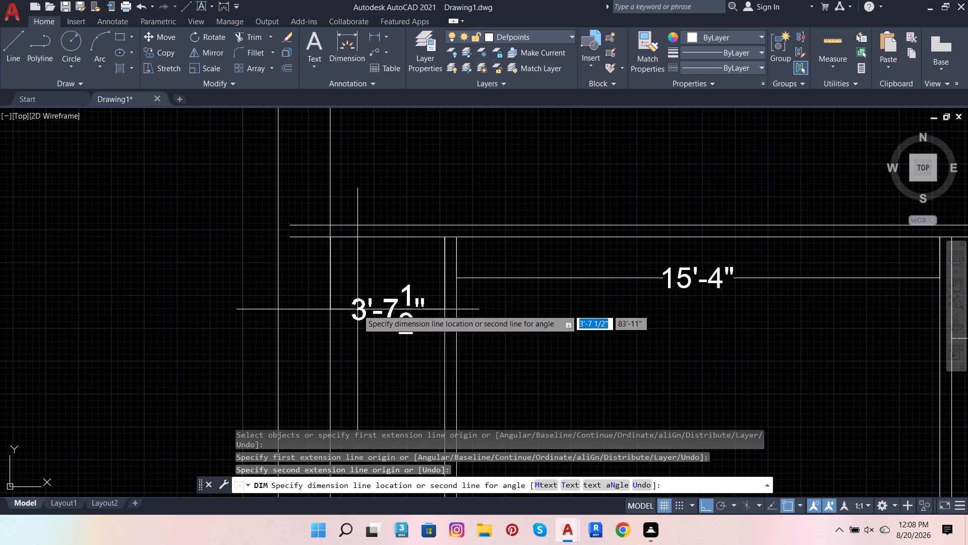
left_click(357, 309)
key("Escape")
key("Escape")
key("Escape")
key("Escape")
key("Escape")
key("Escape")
Trim both lines of the uppermost horizontal room wall back to the inner line of the outer wall opposite the staircase.
scroll(414, 311, "down", 2)
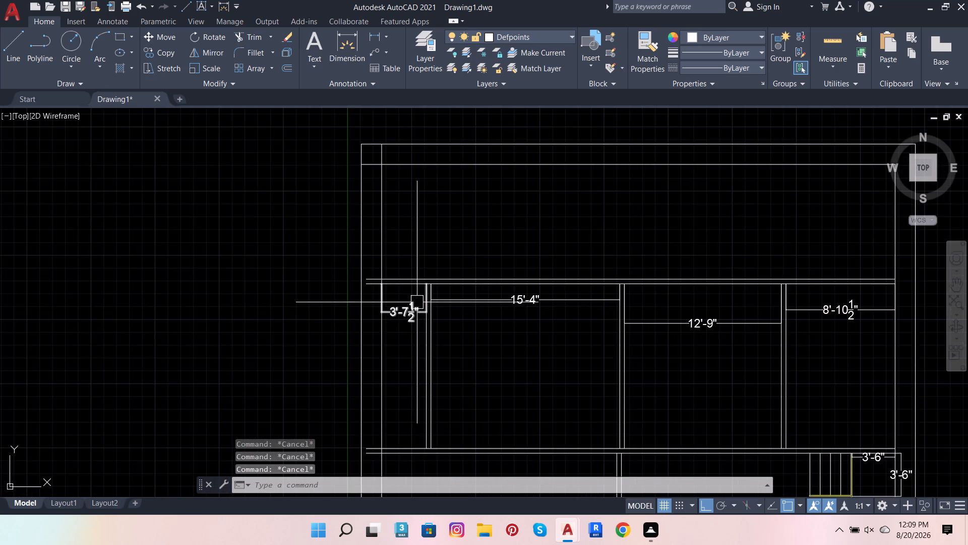
scroll(417, 302, "up", 1)
scroll(389, 283, "down", 1)
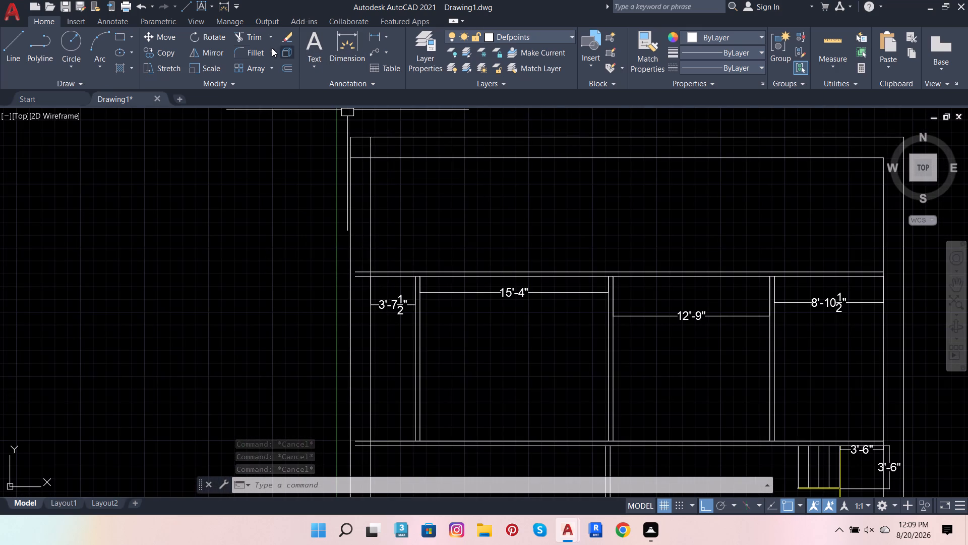
left_click(257, 40)
scroll(358, 287, "up", 2)
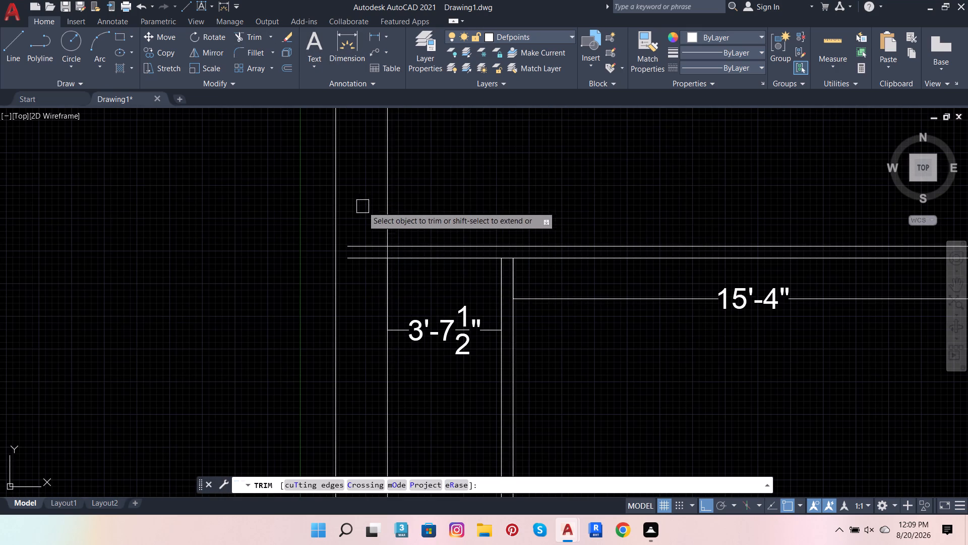
left_click_drag(360, 213, 385, 318)
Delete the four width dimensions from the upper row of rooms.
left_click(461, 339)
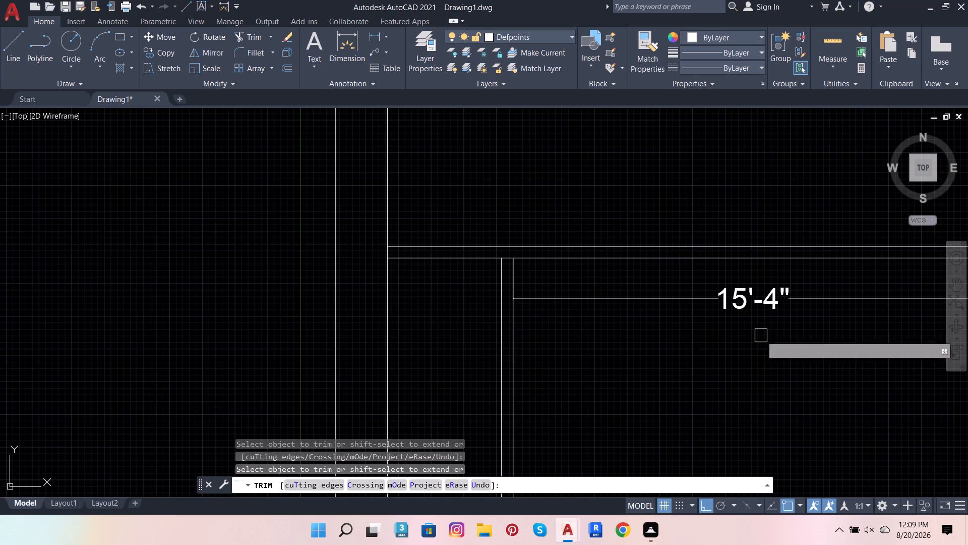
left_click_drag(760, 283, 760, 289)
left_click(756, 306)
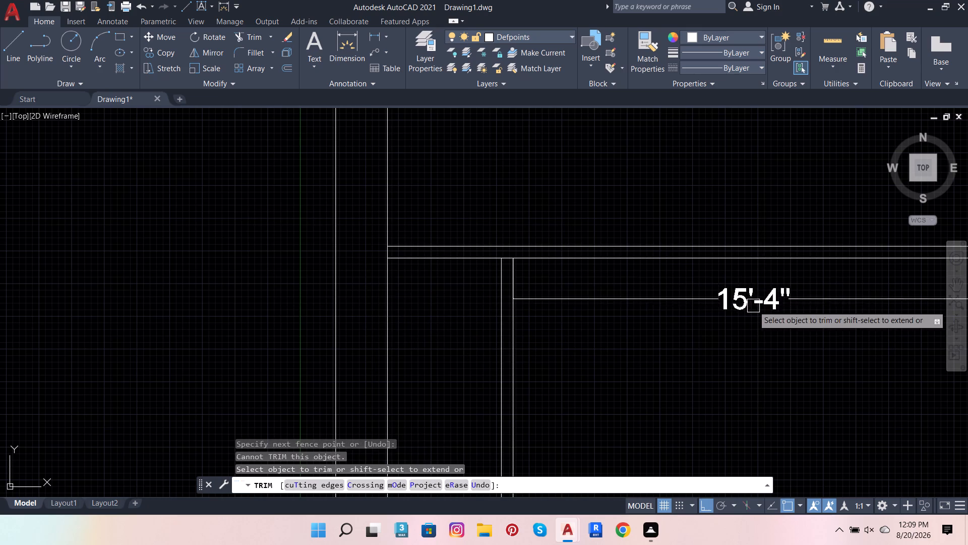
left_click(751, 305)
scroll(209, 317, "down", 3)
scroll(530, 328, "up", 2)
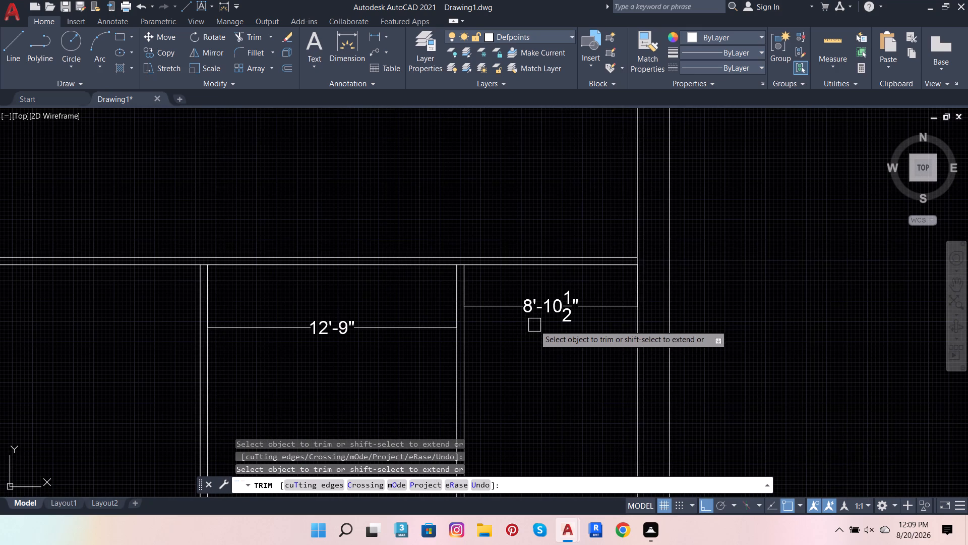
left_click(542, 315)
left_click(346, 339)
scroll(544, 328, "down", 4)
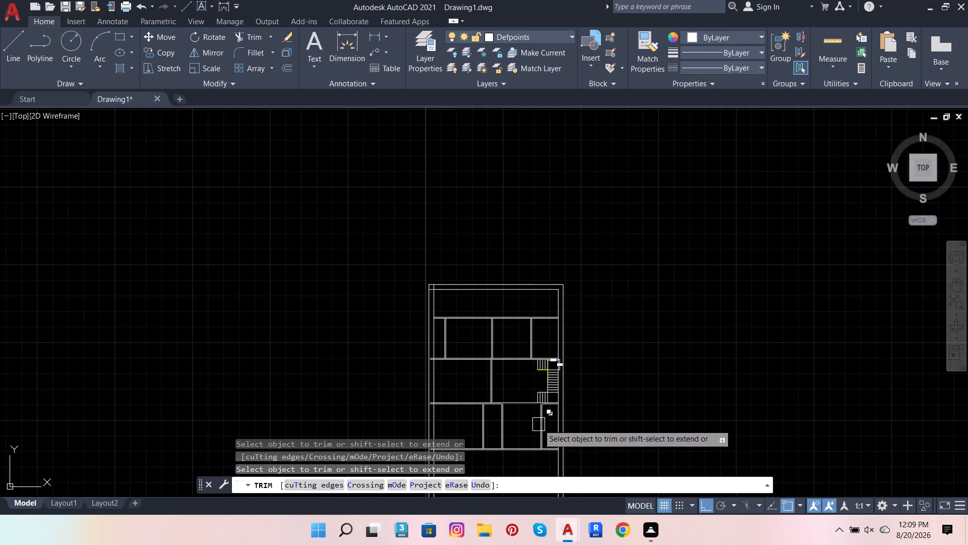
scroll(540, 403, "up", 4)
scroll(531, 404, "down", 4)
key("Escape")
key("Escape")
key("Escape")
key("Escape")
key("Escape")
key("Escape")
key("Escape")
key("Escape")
Copy the staircase with its two 3'-6" dimensions from the floor plan into the empty space beyond the adjacent outer wall.
scroll(572, 417, "up", 2)
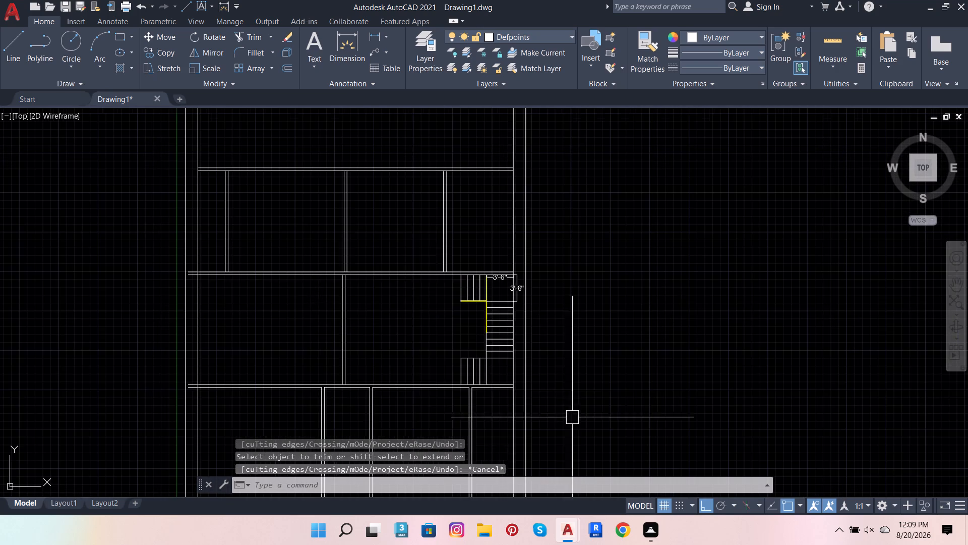
left_click(405, 242)
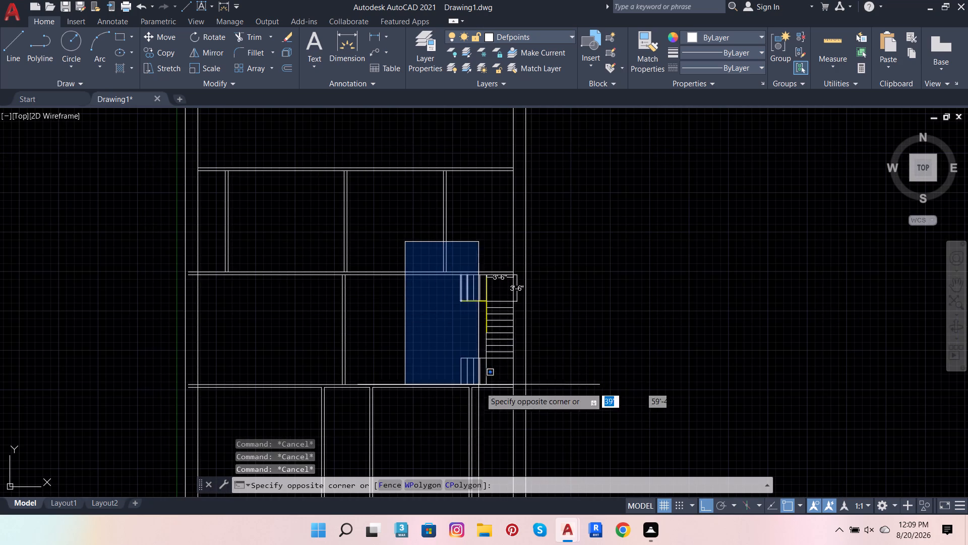
scroll(592, 410, "up", 2)
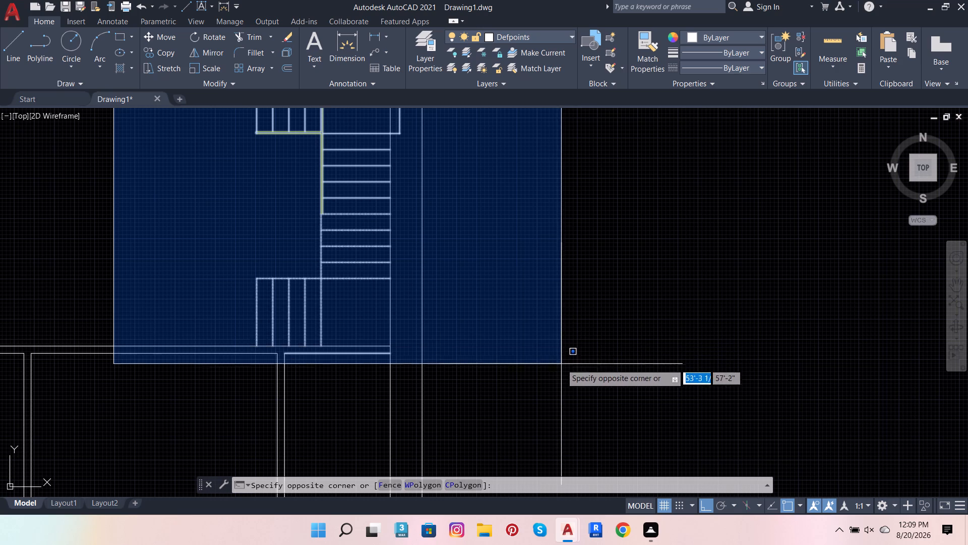
left_click(561, 379)
scroll(597, 436, "down", 2)
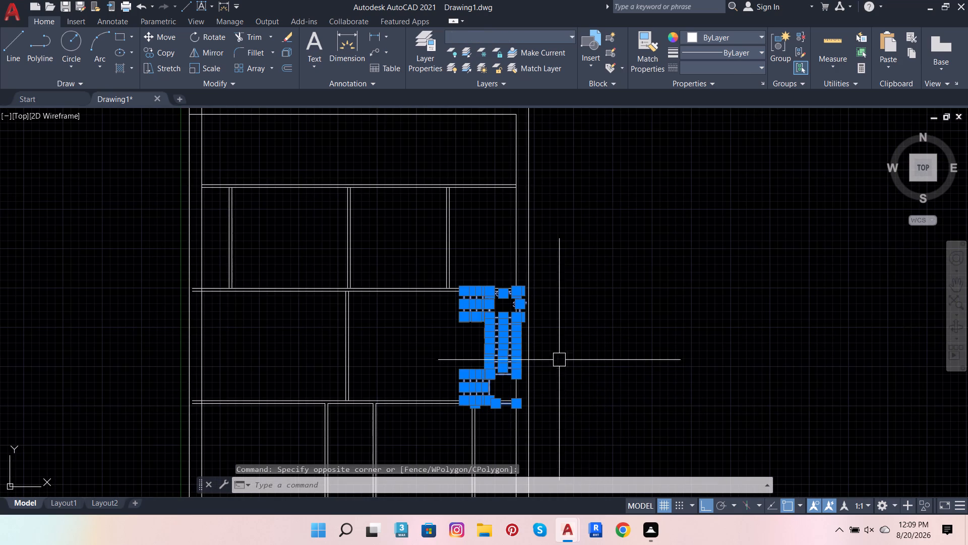
key("c")
key("p")
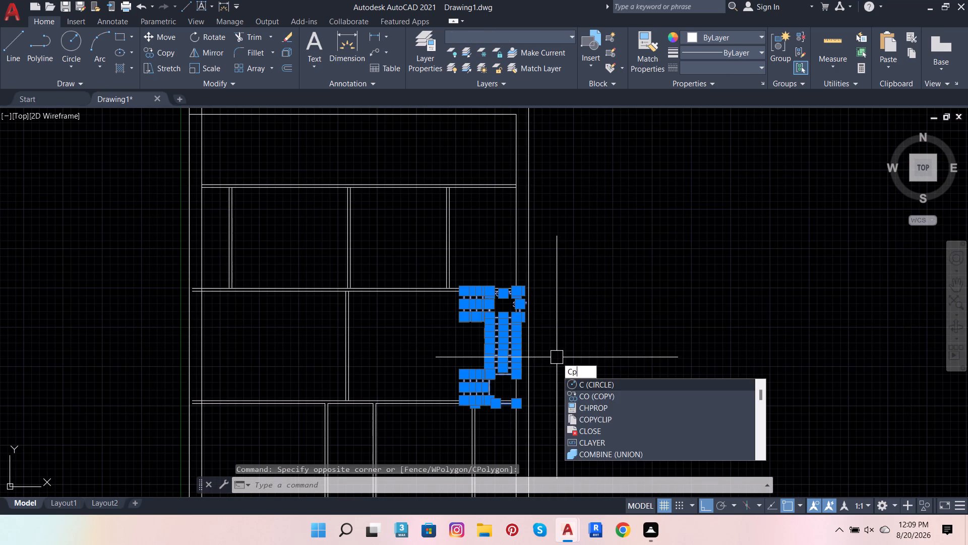
key("Return")
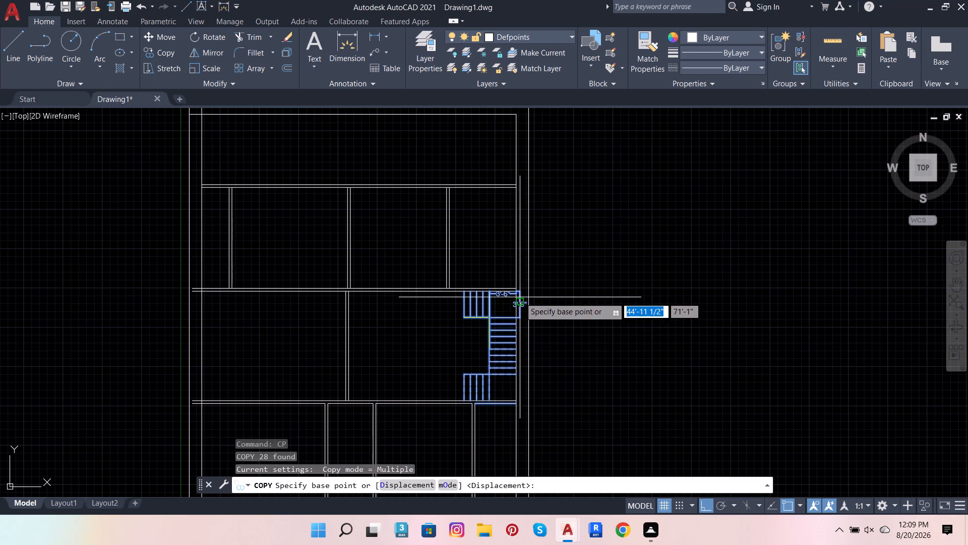
scroll(517, 293, "up", 5)
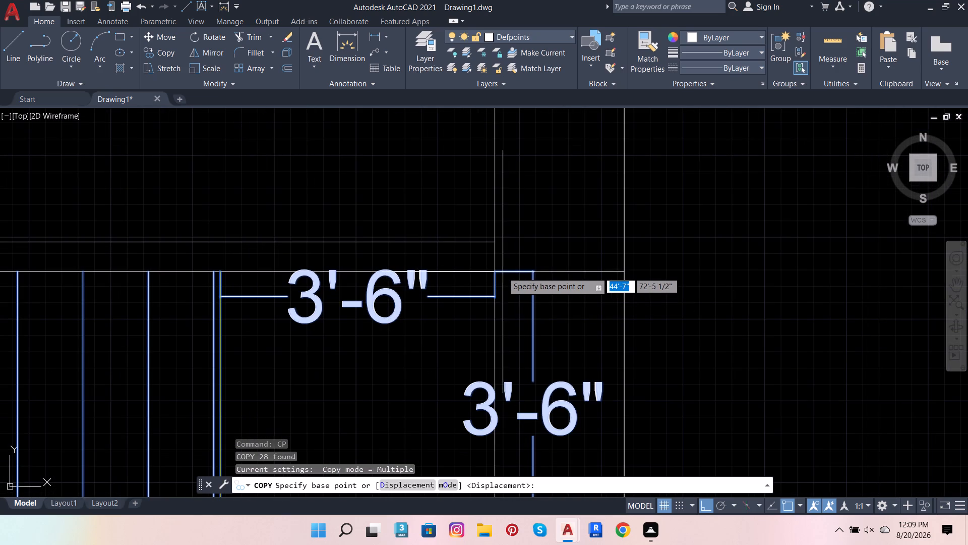
left_click(498, 275)
scroll(440, 297, "down", 4)
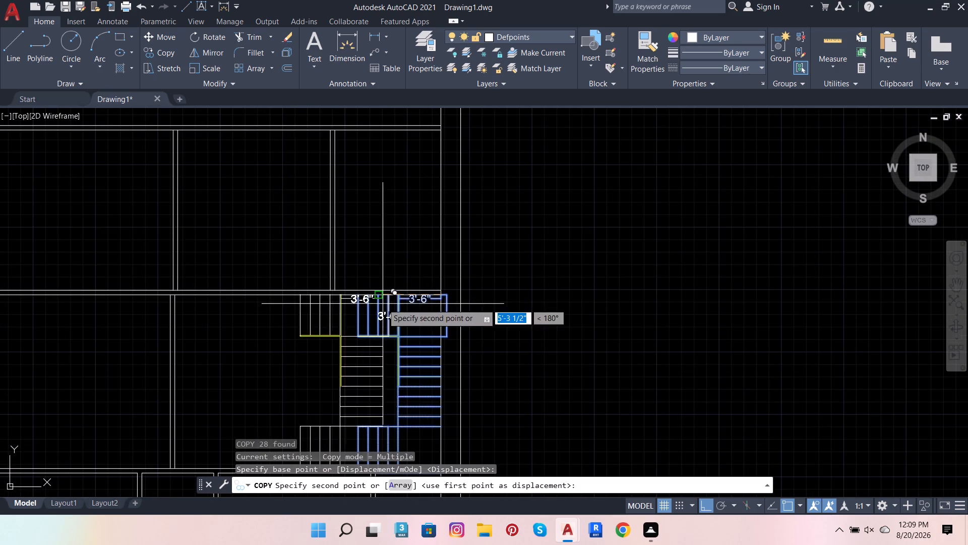
scroll(580, 286, "down", 4)
scroll(501, 289, "down", 2)
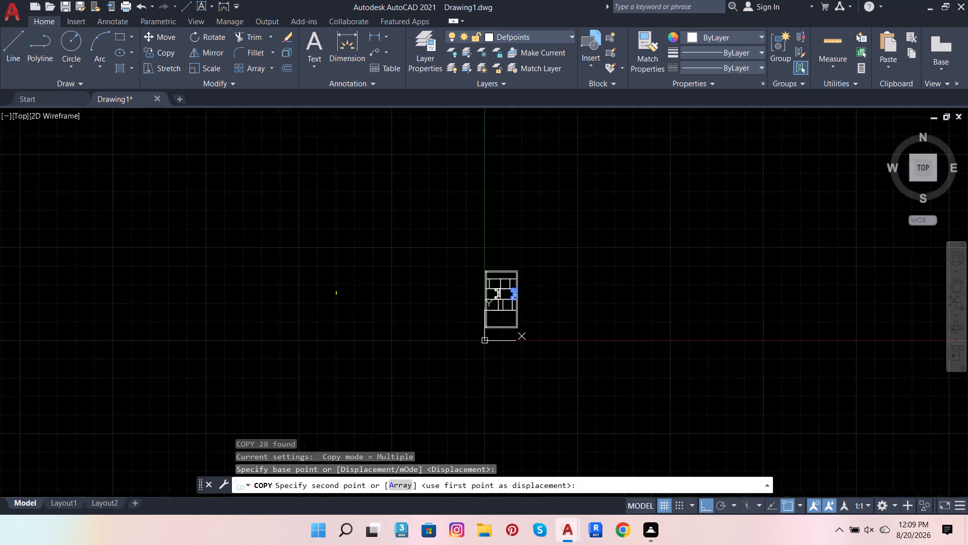
scroll(498, 290, "down", 1)
left_click(622, 290)
type("vb")
key("space")
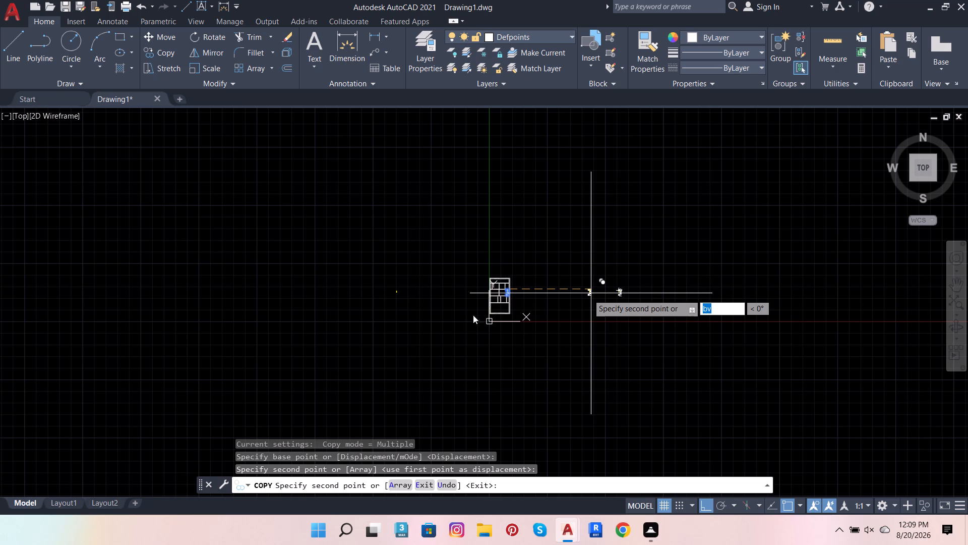
key("Escape")
key("Escape")
key("Escape")
Delete the stray yellow object lying far outside the plan on the side opposite the staircase copy.
scroll(519, 270, "up", 2)
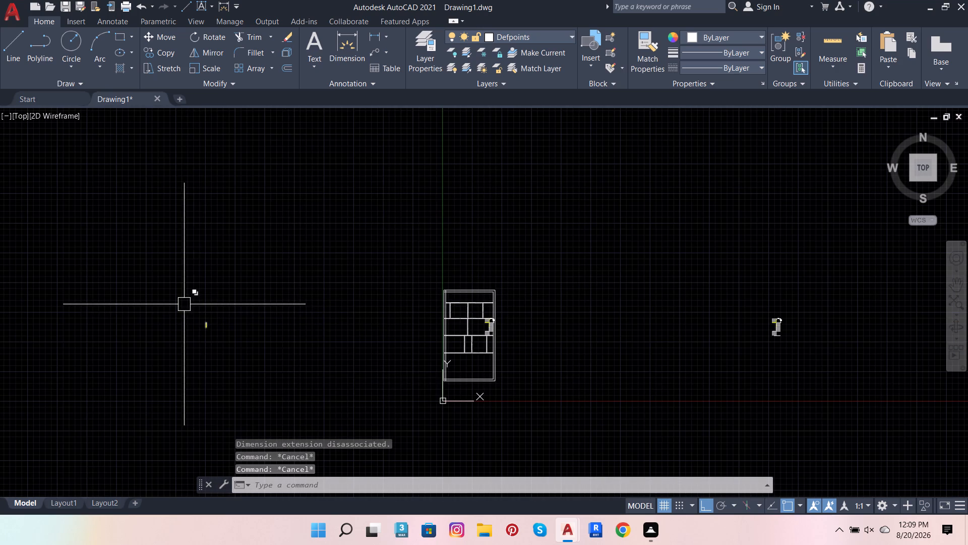
scroll(183, 306, "up", 3)
left_click_drag(183, 312, 192, 320)
left_click(321, 404)
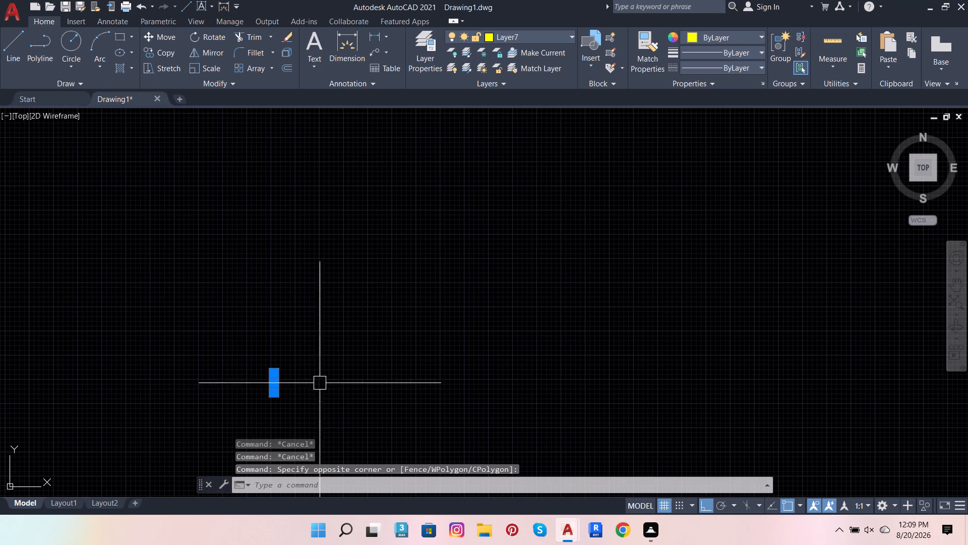
key("Delete")
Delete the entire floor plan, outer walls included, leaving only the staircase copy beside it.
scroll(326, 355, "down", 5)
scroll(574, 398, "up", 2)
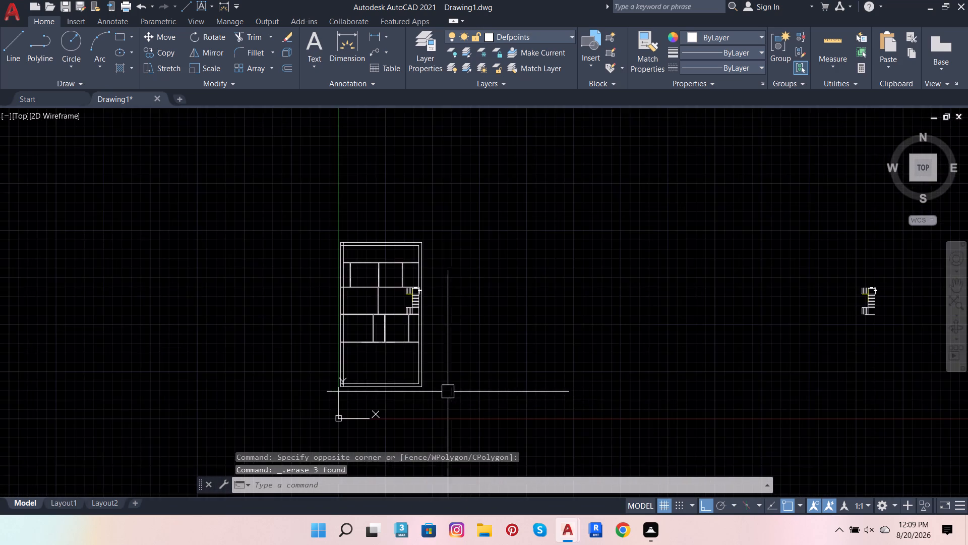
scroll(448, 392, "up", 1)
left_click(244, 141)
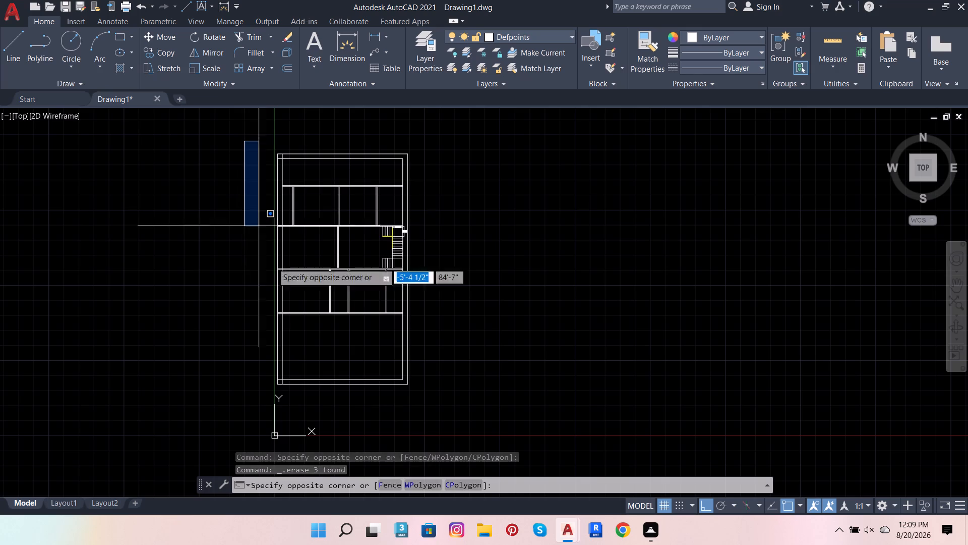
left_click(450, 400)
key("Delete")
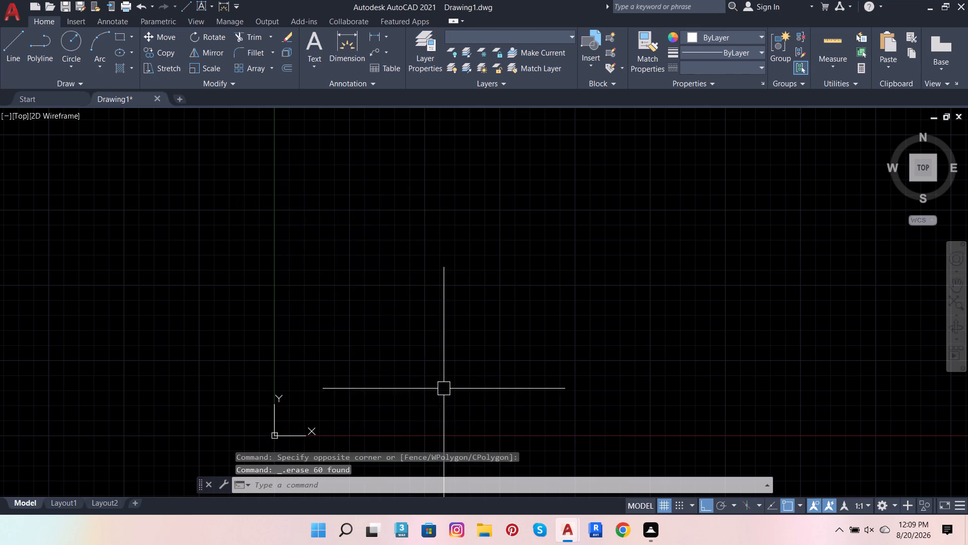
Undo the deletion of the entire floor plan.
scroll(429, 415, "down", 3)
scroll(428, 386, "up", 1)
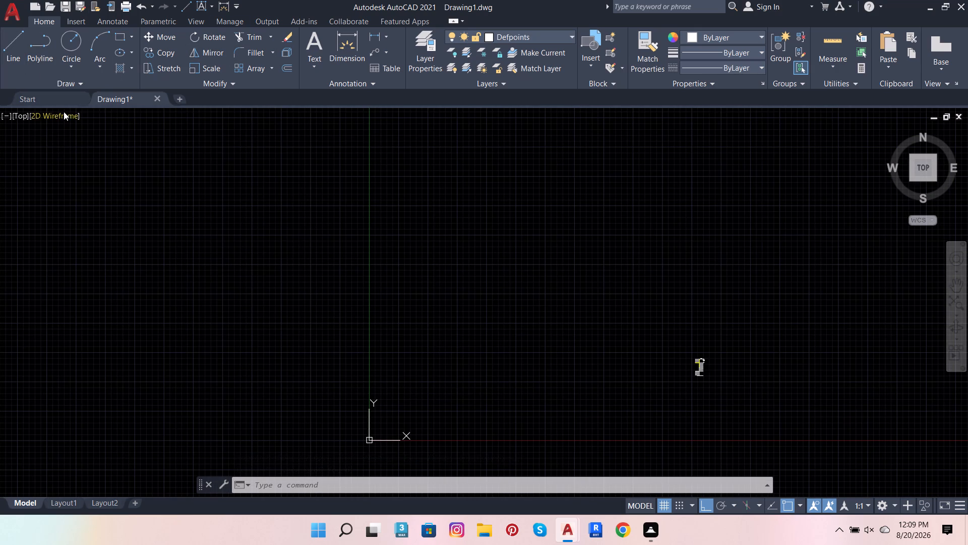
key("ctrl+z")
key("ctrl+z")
Delete the vertical room partitions and the original staircase inside the plan, keeping the outer walls.
scroll(312, 180, "up", 2)
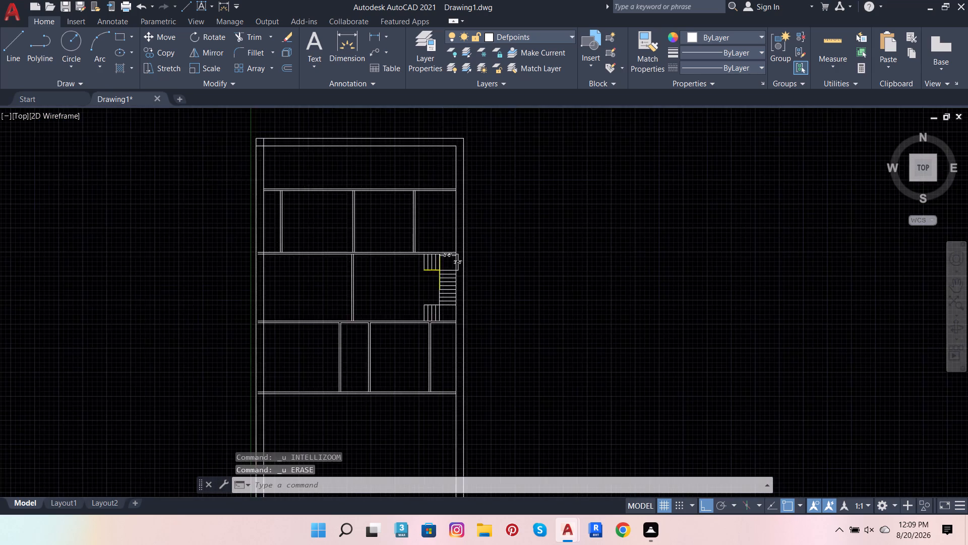
scroll(237, 173, "up", 2)
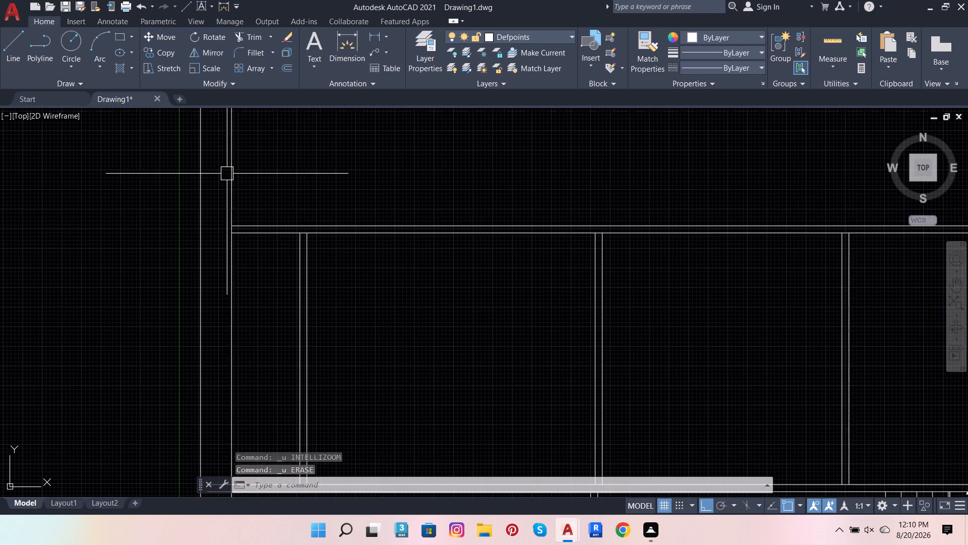
left_click(218, 180)
scroll(330, 198, "down", 4)
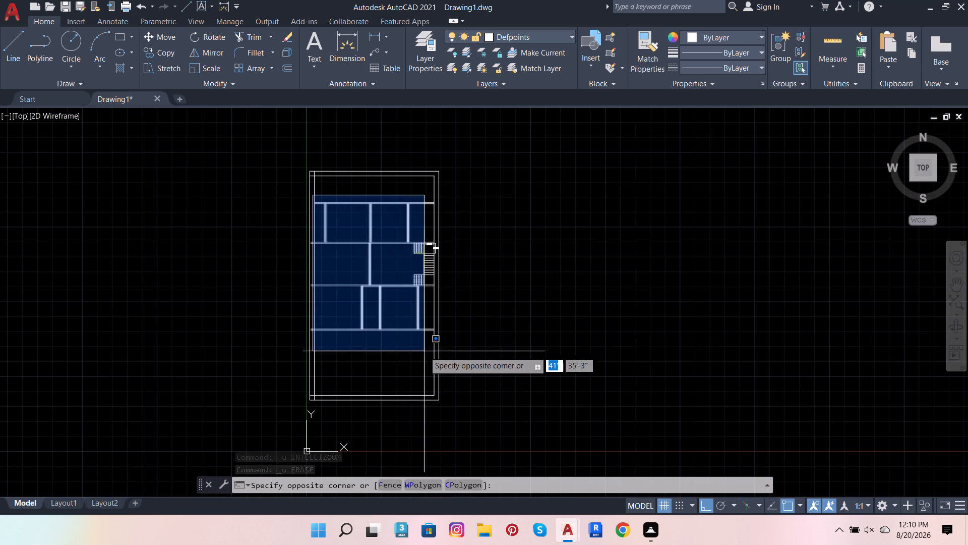
scroll(435, 352, "up", 2)
left_click(433, 323)
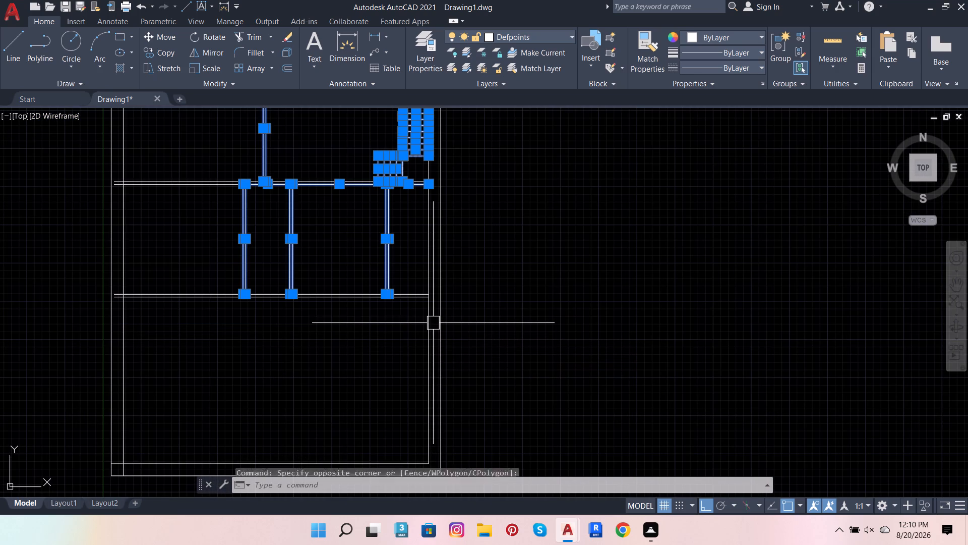
key("Delete")
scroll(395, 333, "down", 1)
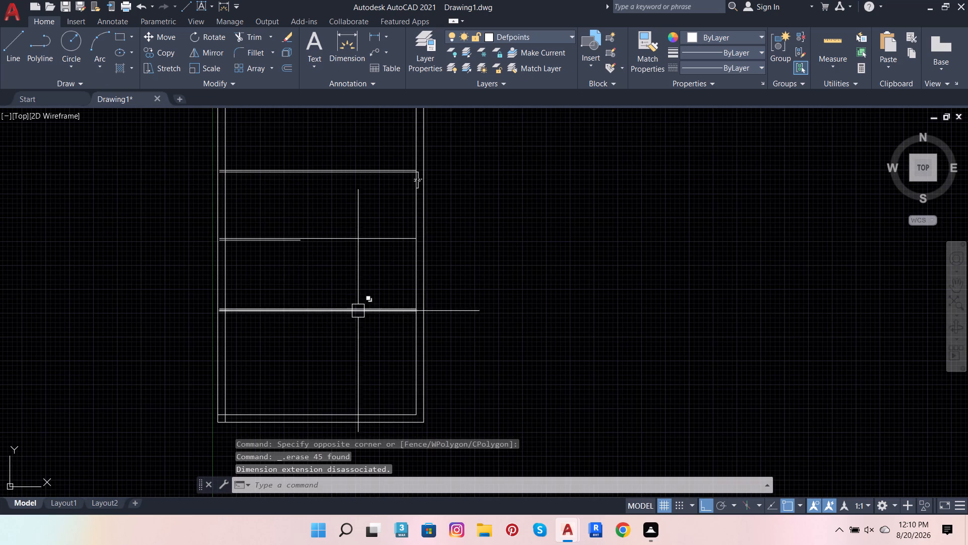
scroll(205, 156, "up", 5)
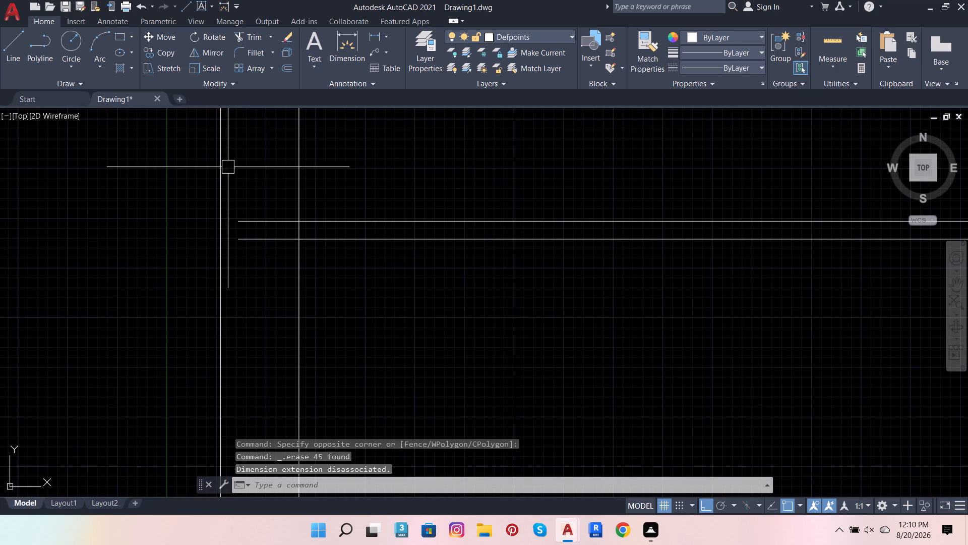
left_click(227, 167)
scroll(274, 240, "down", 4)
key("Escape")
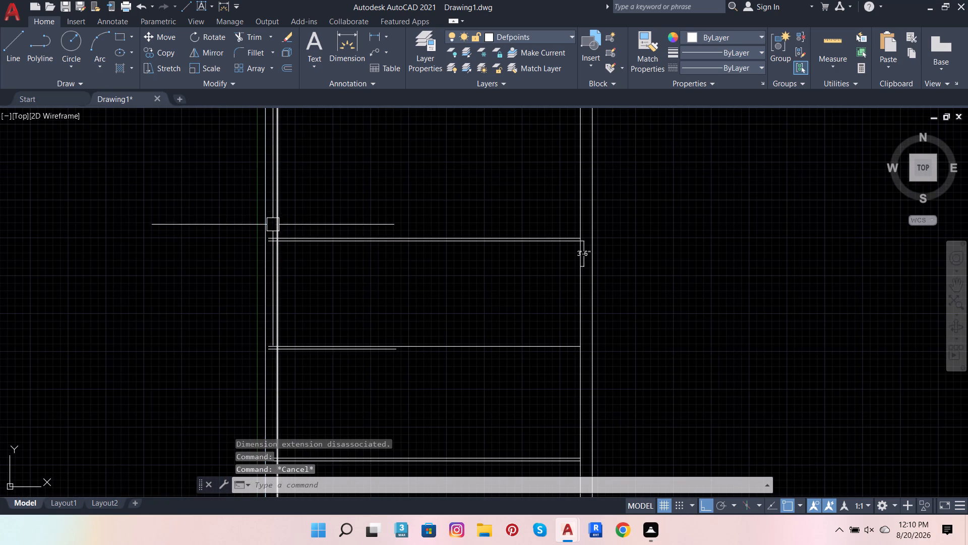
Delete the remaining horizontal room walls and the leftover 3'-6" dimension inside the outer walls.
scroll(273, 225, "up", 4)
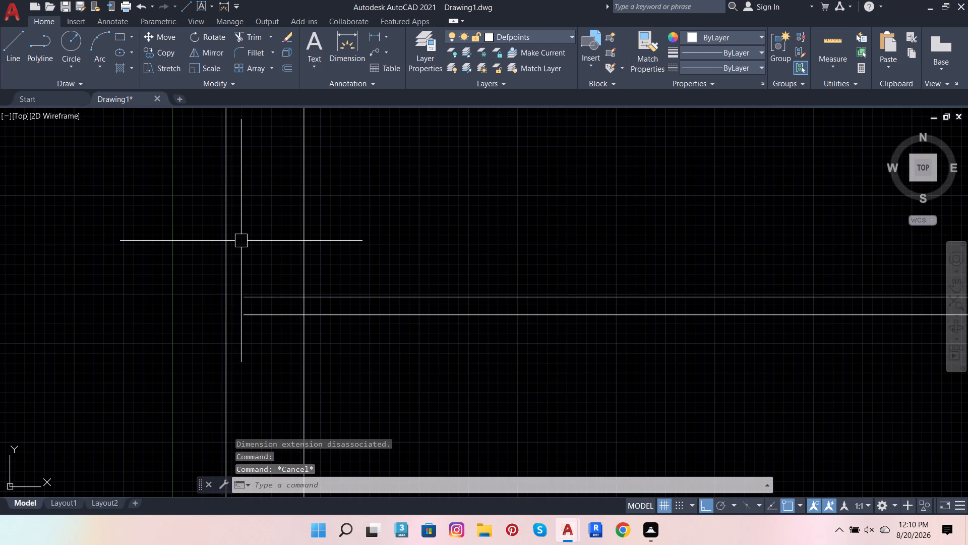
left_click(239, 240)
scroll(280, 265, "down", 7)
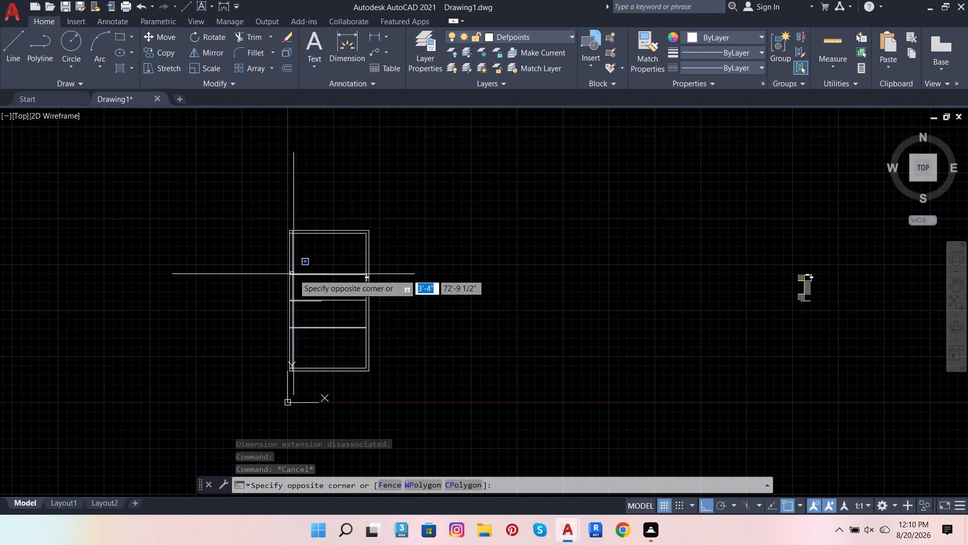
scroll(348, 340, "up", 3)
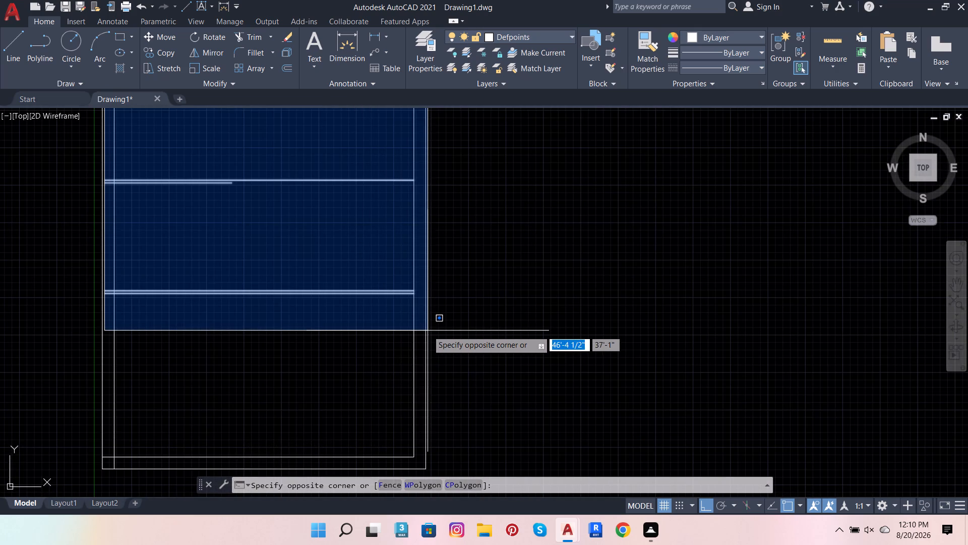
scroll(424, 331, "up", 2)
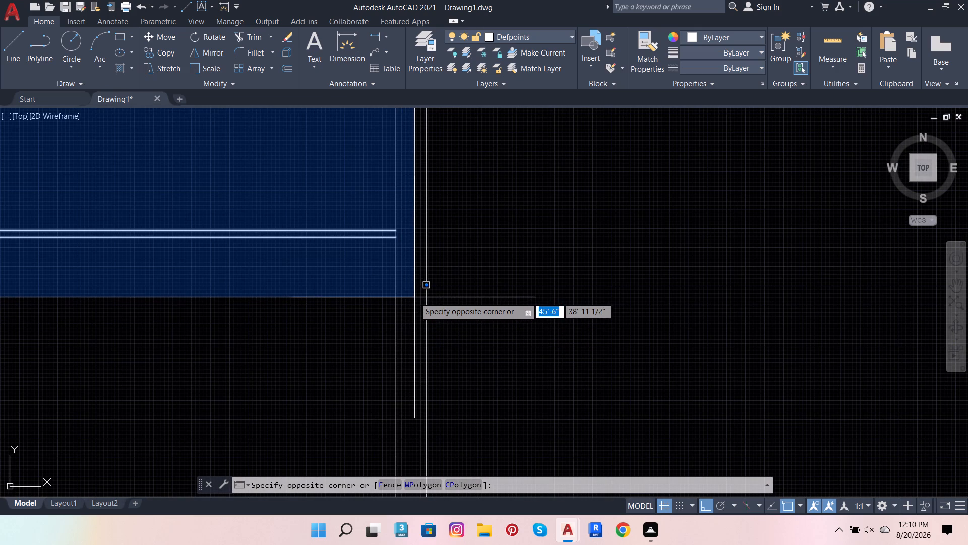
left_click(414, 297)
scroll(437, 325, "down", 4)
scroll(444, 211, "up", 4)
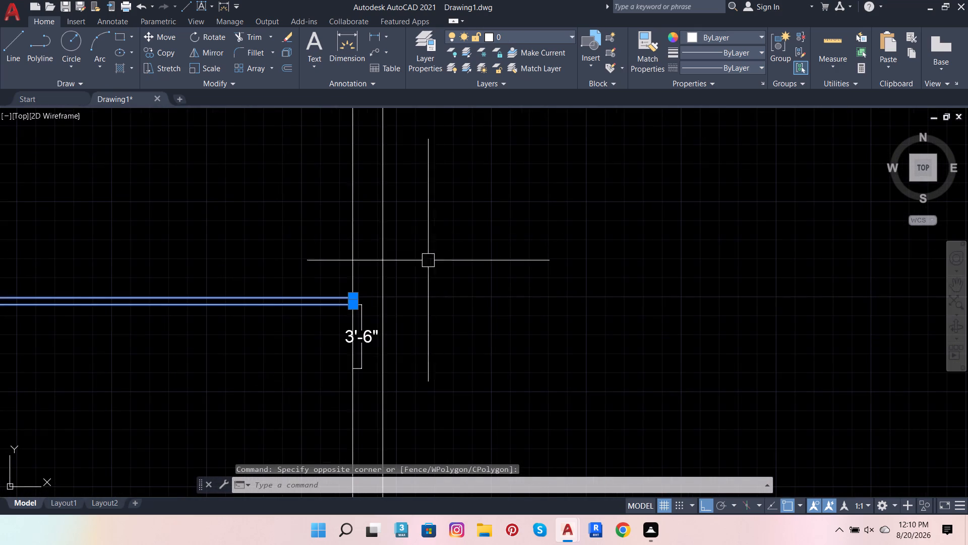
left_click(364, 355)
key("Delete")
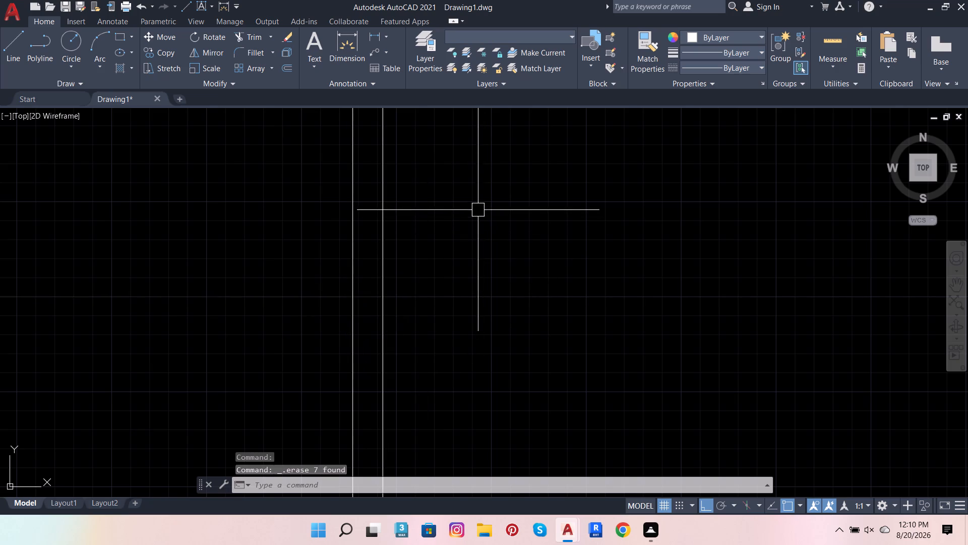
Trim the crossing ends of the inner wall lines at the upper-left corner of the outer walls.
scroll(483, 210, "down", 4)
scroll(353, 251, "up", 2)
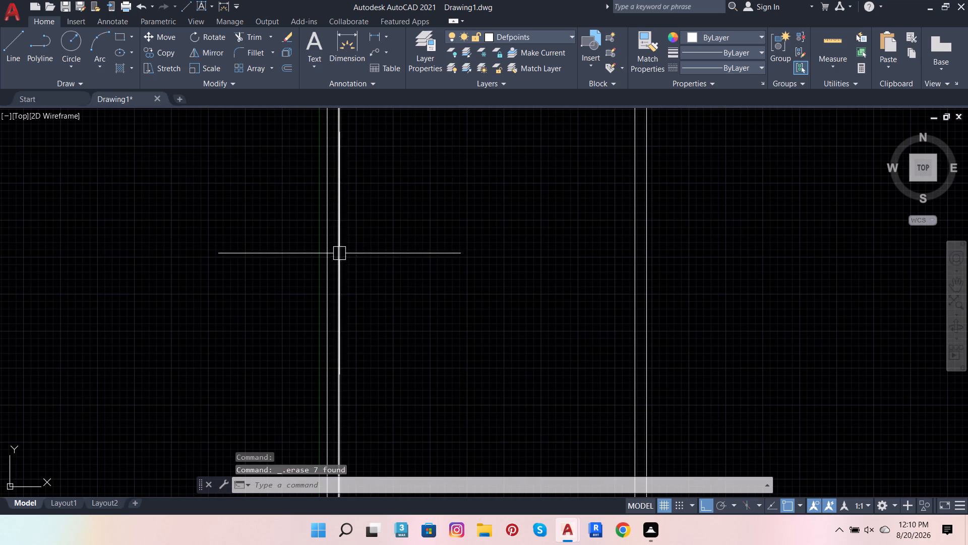
scroll(417, 311, "down", 3)
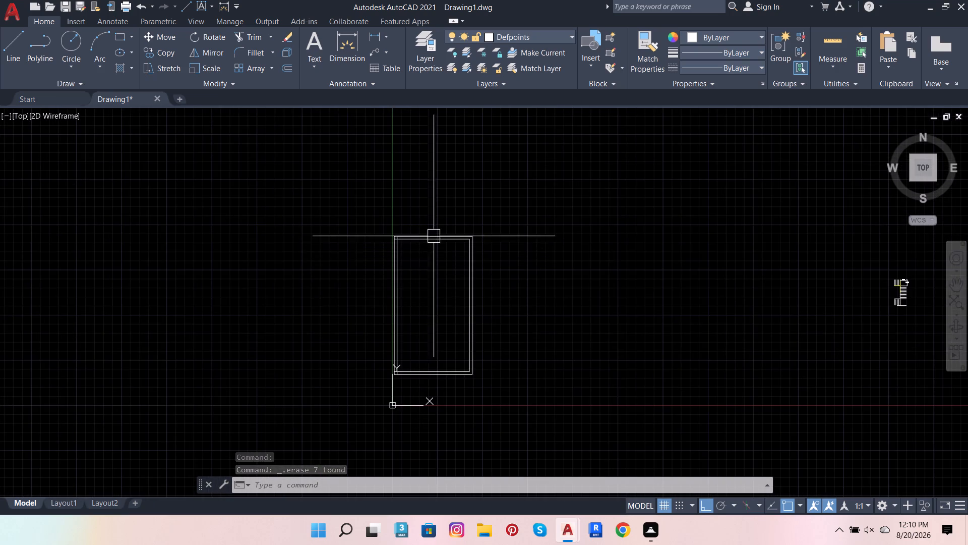
scroll(436, 234, "up", 3)
scroll(273, 242, "up", 2)
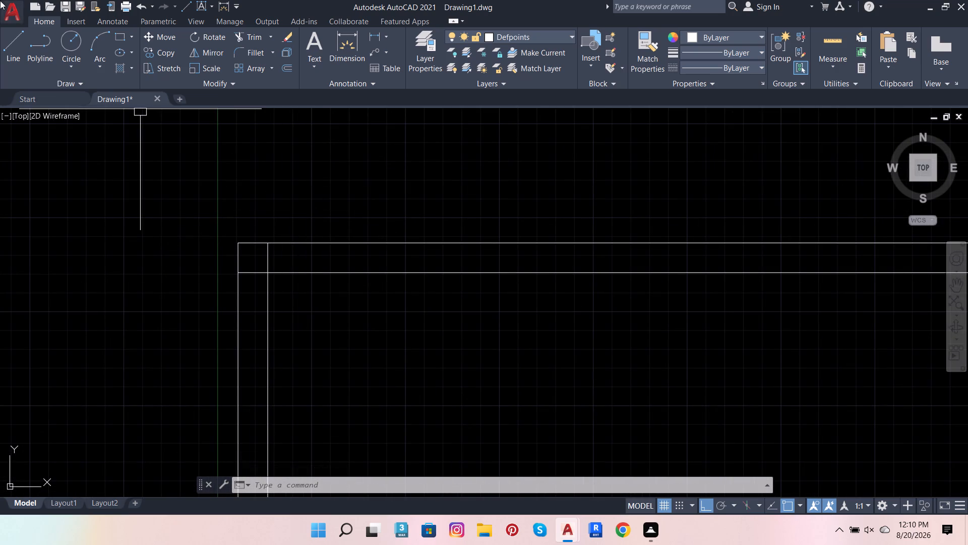
left_click(252, 36)
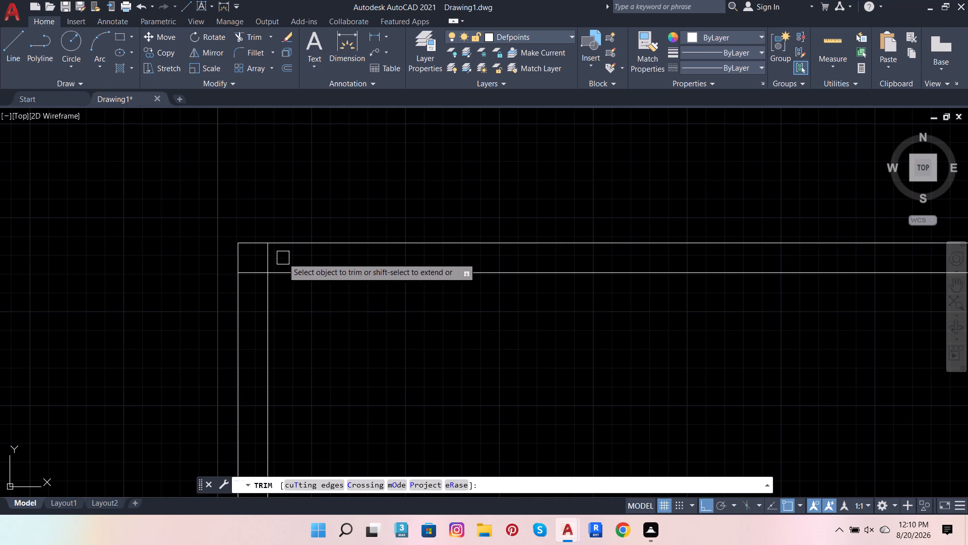
left_click_drag(281, 259, 249, 287)
scroll(458, 156, "down", 4)
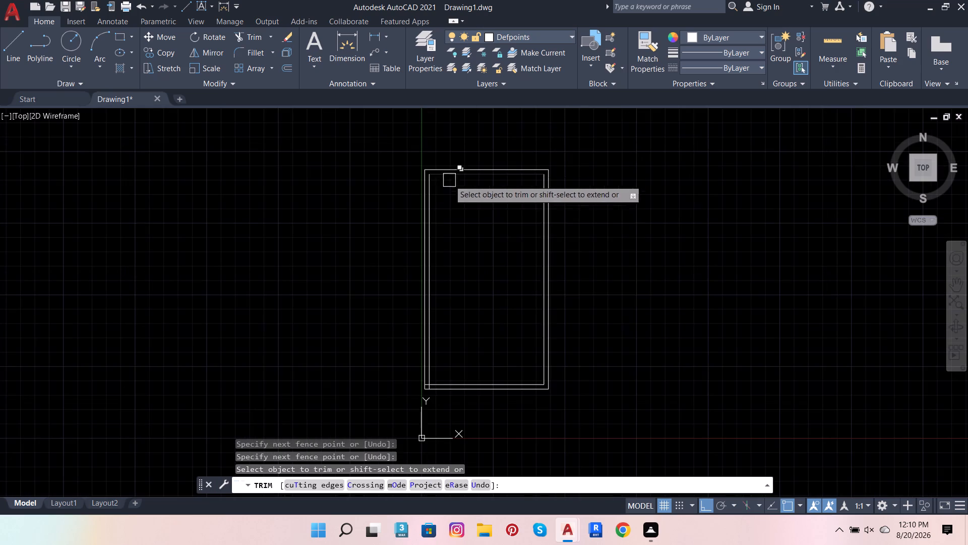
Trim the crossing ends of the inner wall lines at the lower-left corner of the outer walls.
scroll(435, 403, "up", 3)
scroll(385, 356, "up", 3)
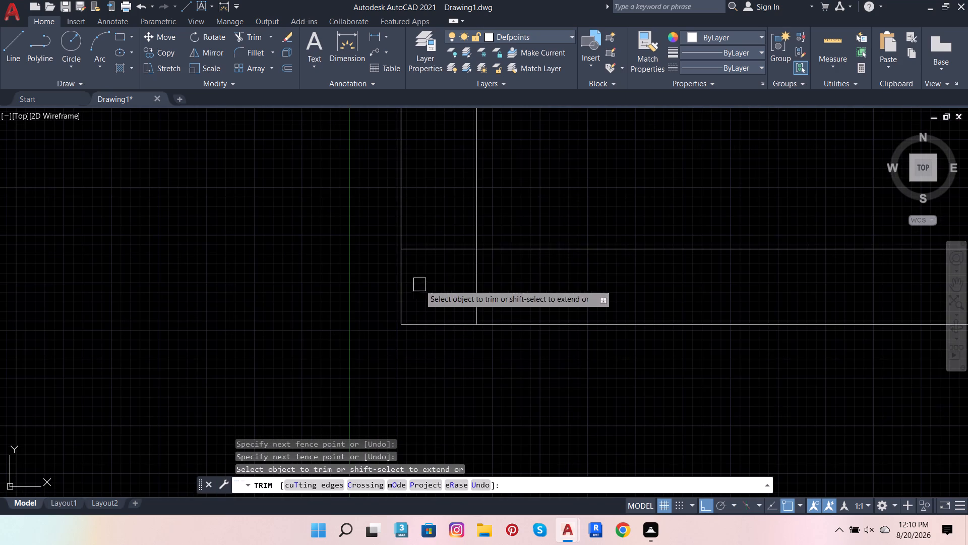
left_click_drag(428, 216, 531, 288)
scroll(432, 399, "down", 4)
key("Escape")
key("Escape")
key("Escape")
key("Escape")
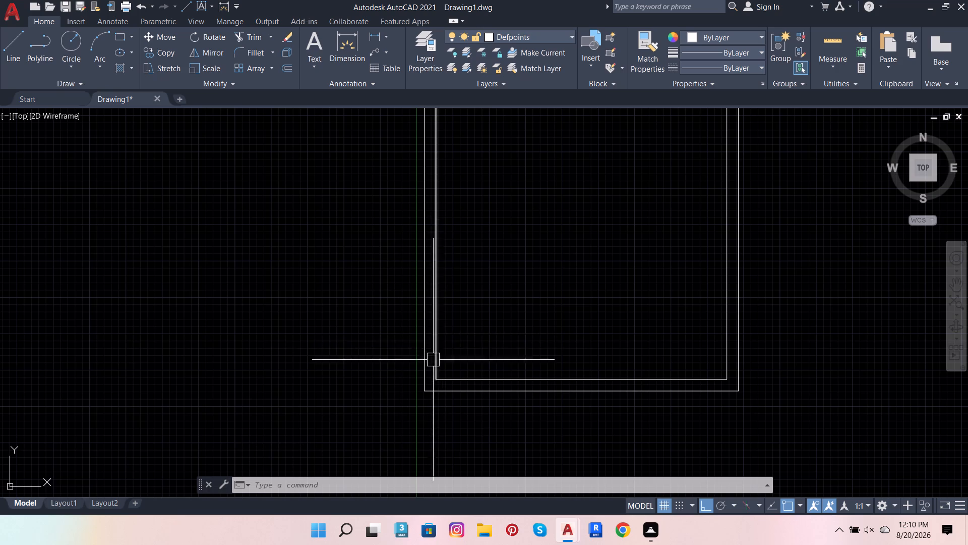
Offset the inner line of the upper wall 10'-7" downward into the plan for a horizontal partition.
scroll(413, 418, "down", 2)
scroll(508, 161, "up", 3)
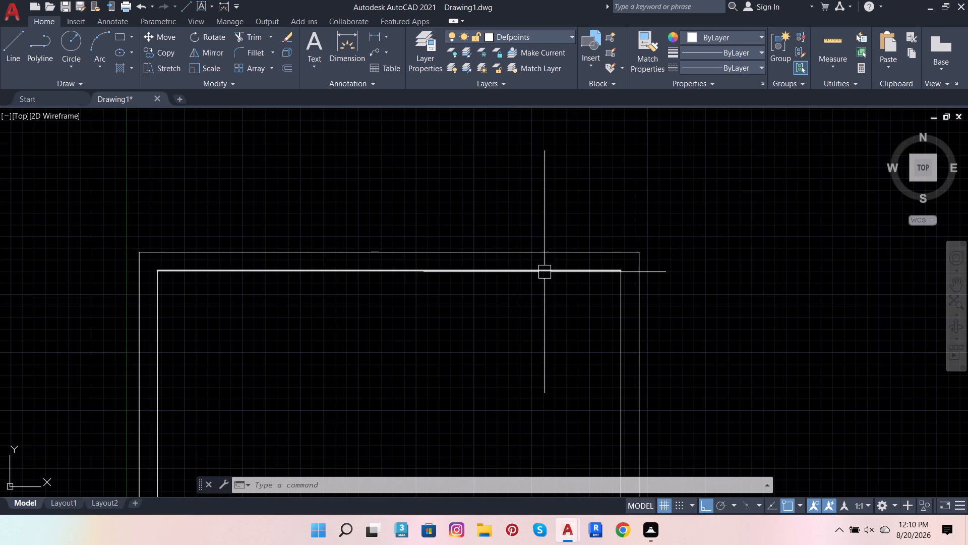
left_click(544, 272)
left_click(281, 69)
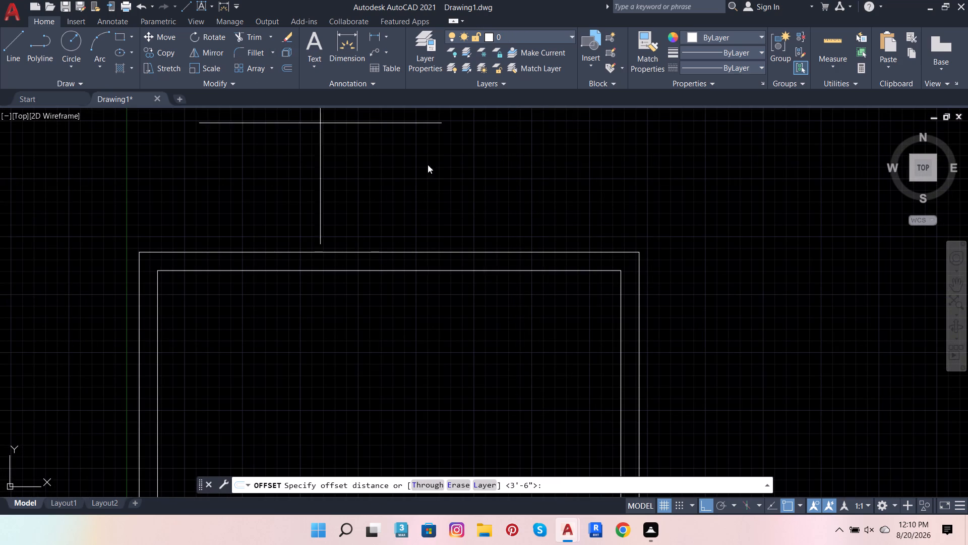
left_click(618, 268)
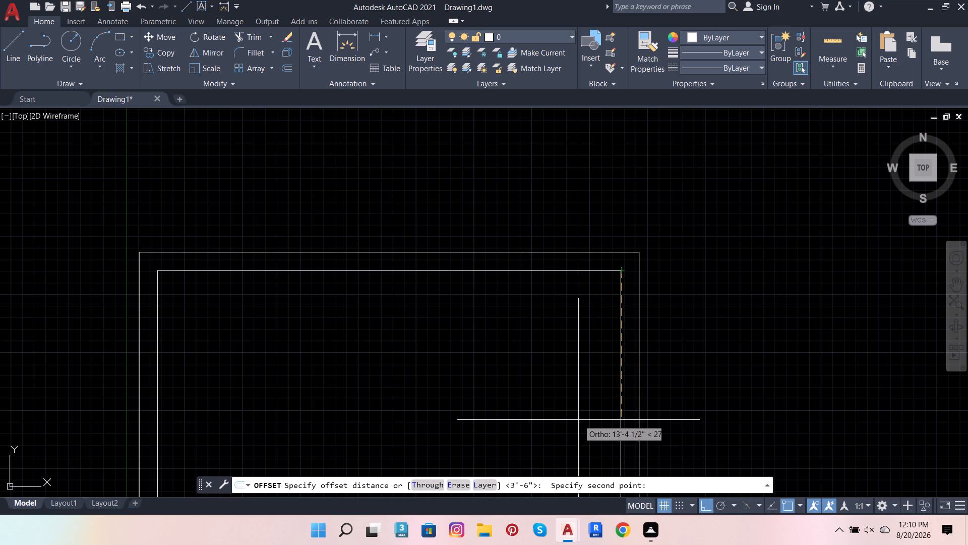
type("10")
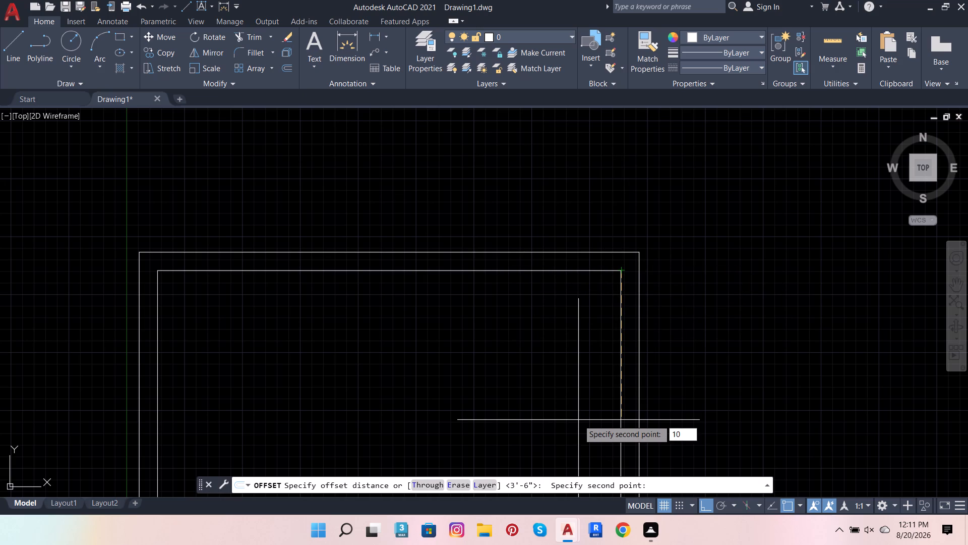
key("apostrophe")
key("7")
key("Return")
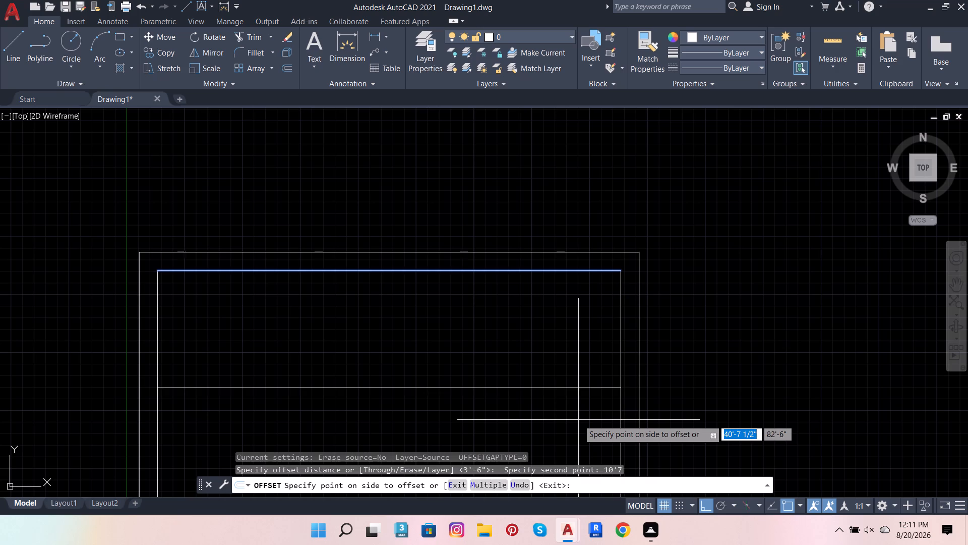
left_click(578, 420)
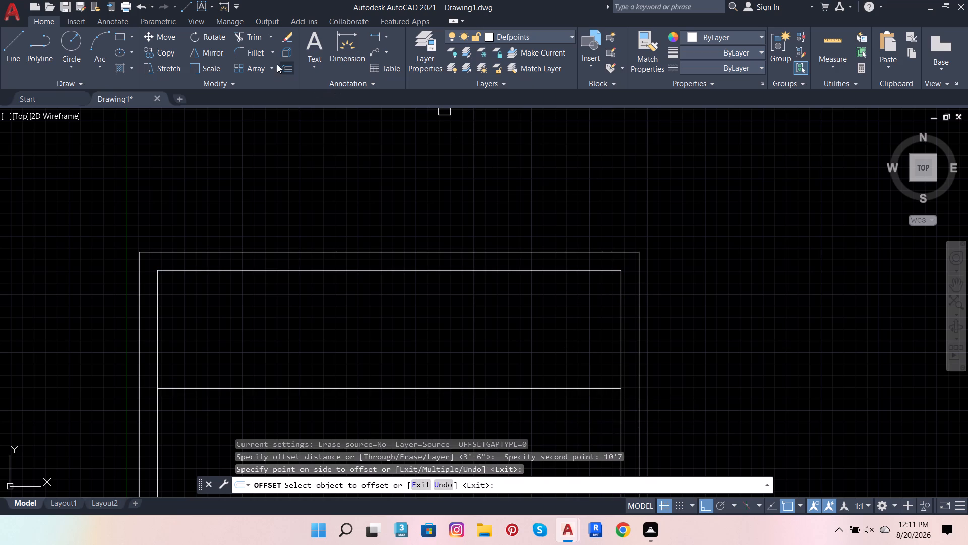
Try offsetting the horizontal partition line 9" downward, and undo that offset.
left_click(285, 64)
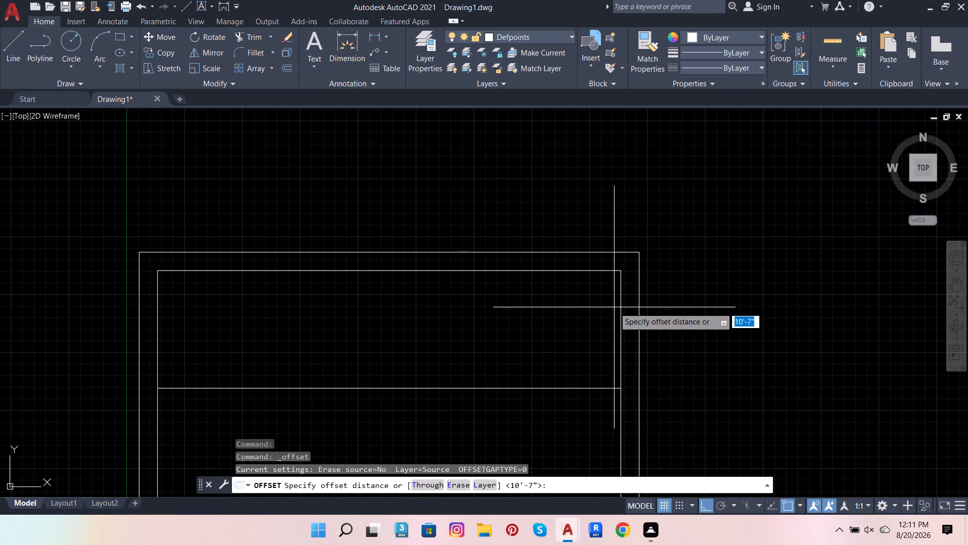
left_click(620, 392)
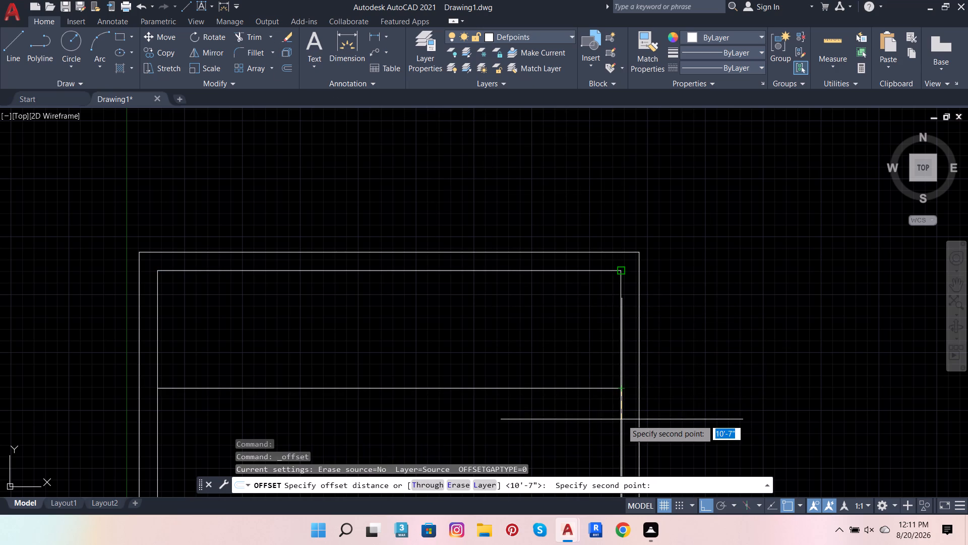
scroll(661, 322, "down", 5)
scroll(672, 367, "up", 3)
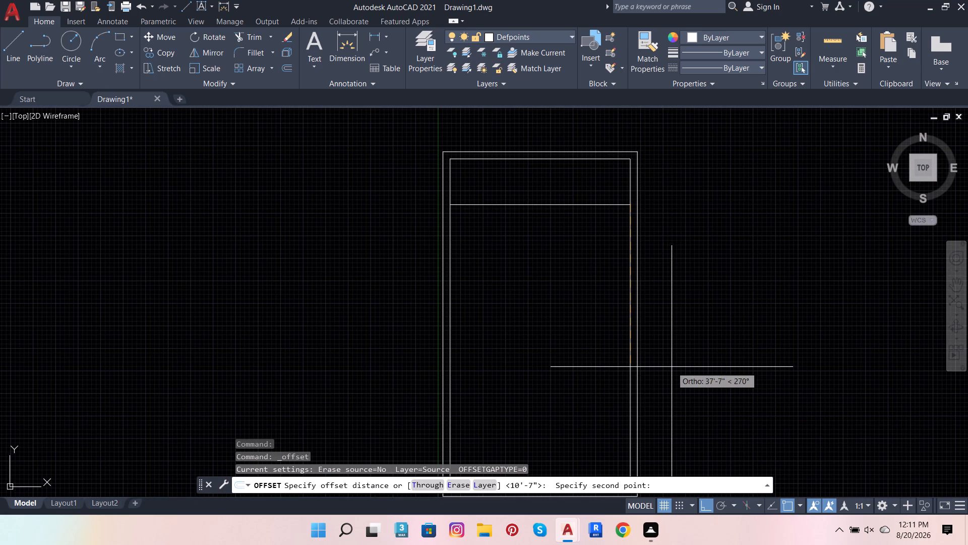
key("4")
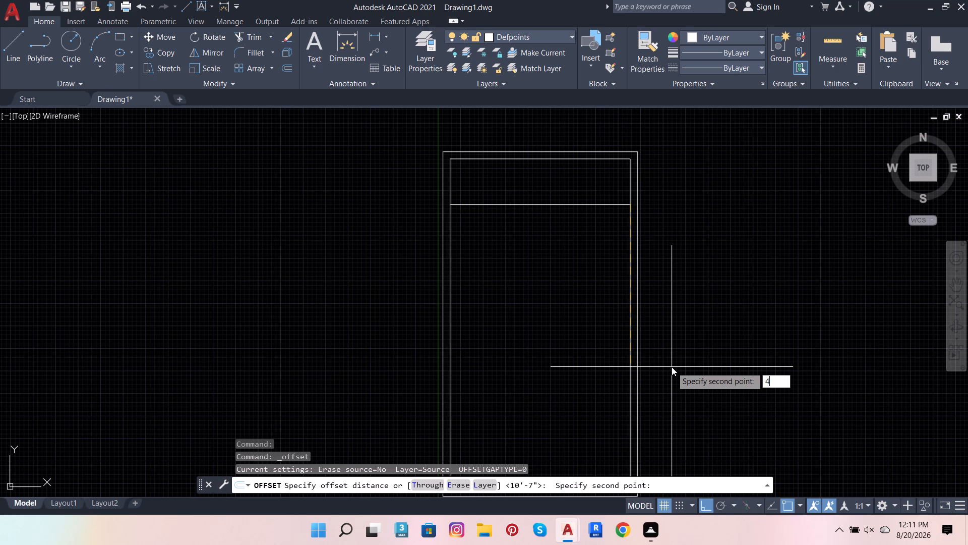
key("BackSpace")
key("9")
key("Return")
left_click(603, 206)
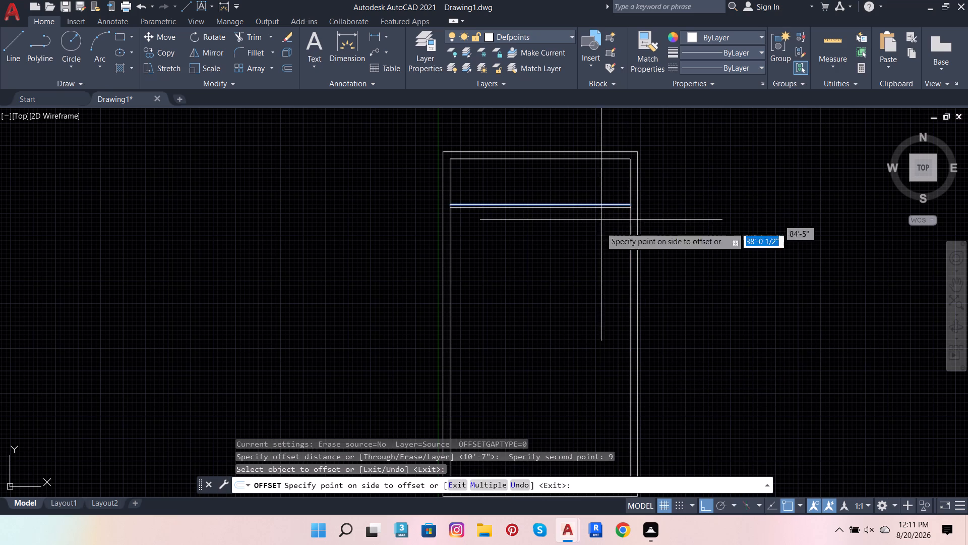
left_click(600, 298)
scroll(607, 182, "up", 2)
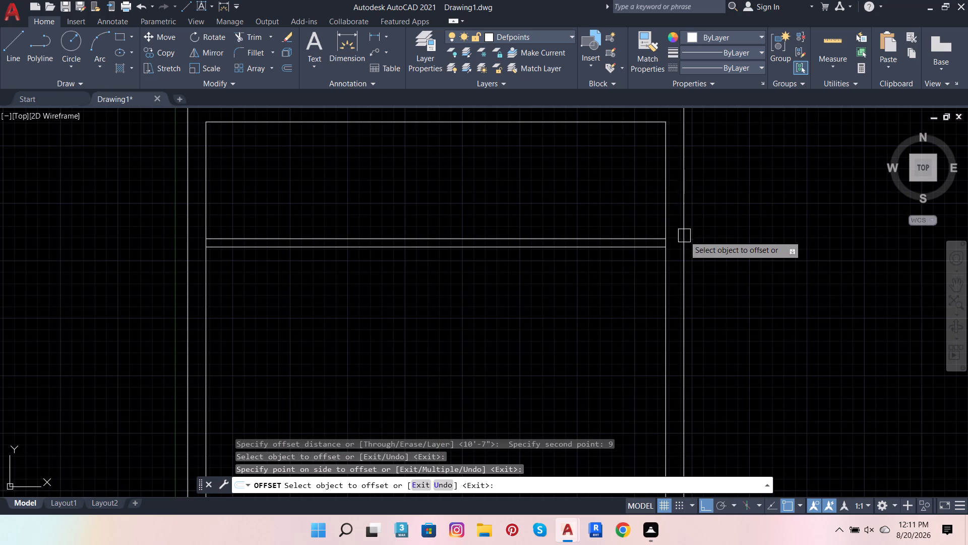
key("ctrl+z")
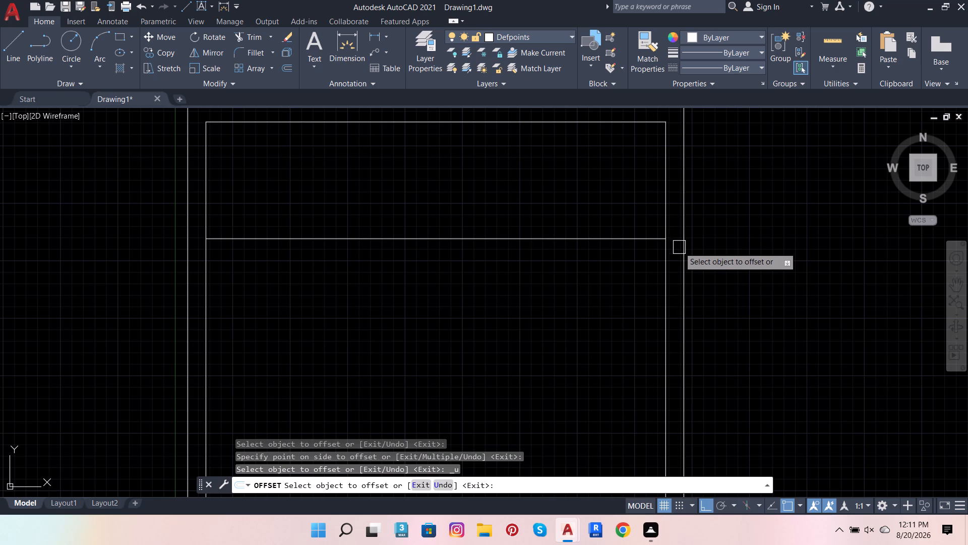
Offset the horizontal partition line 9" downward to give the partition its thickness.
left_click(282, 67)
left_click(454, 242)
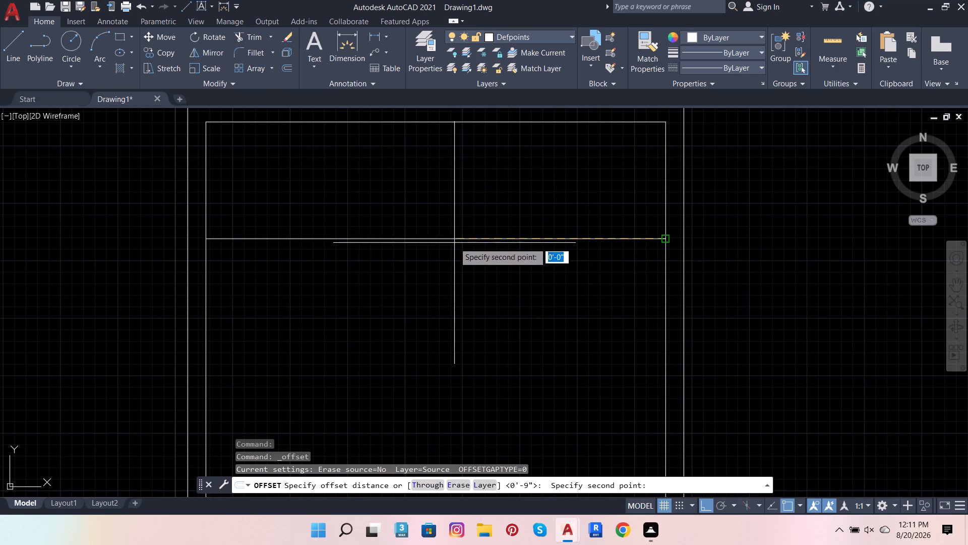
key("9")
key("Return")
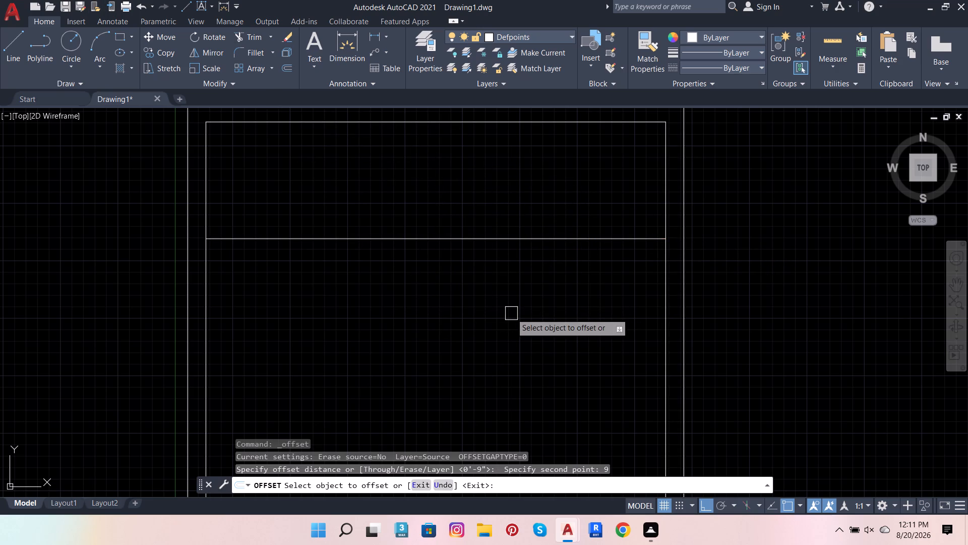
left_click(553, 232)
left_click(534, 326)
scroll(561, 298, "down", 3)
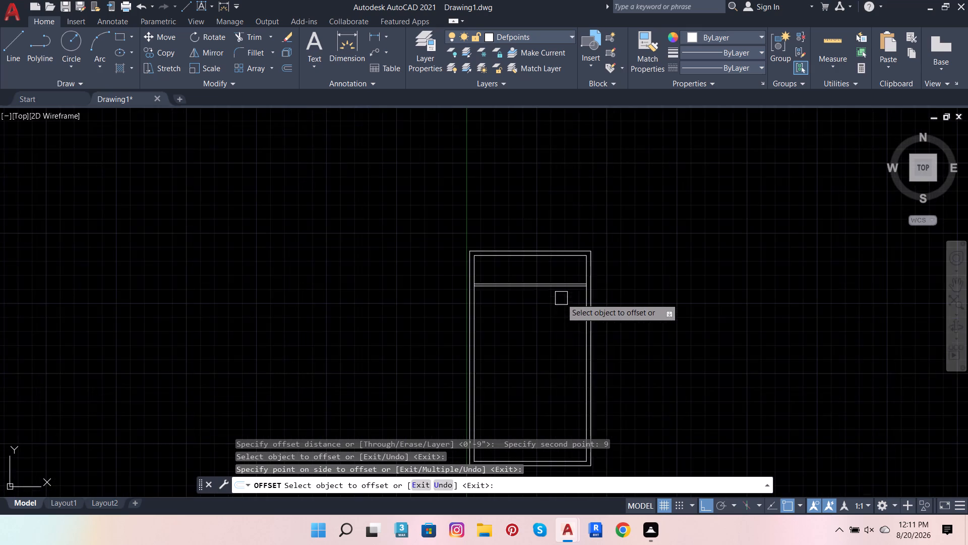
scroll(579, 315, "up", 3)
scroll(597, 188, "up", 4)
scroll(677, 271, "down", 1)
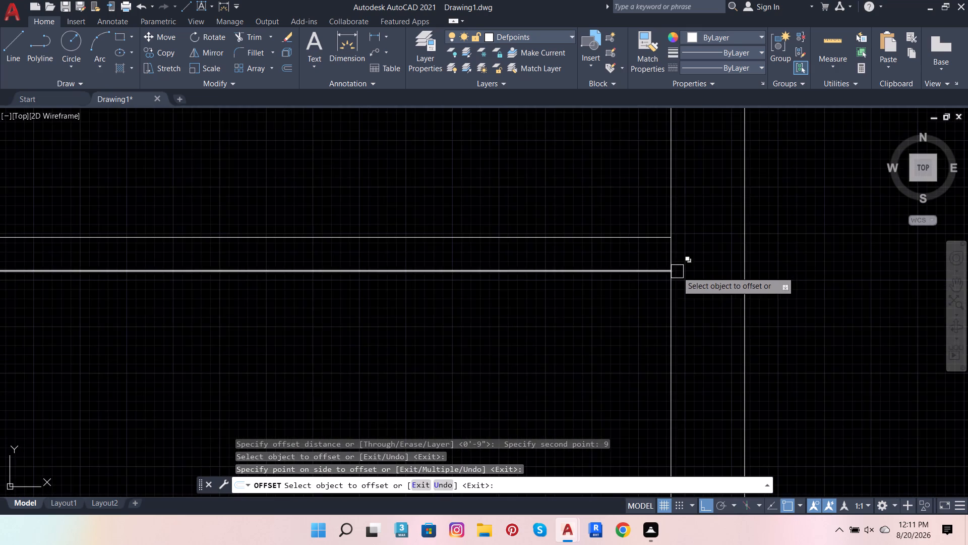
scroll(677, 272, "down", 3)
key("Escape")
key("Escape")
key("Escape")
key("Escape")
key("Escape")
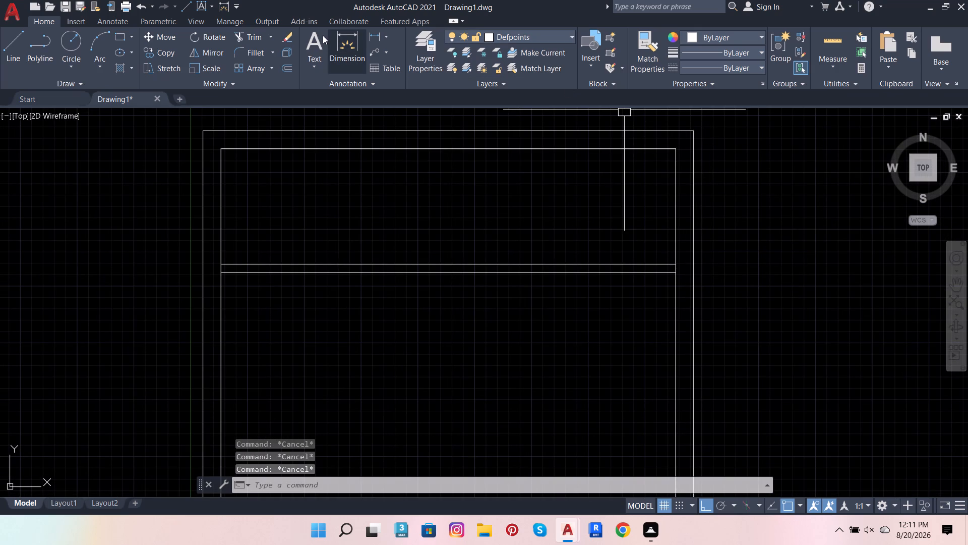
Check the outer wall's thickness at the upper-right corner with a trial dimension, without placing it.
left_click(357, 40)
scroll(673, 152, "up", 1)
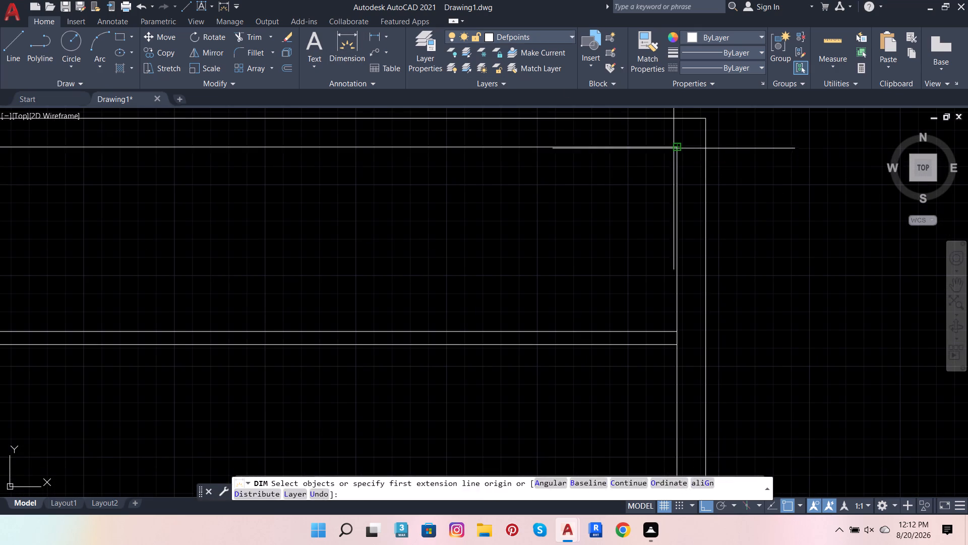
left_click(676, 146)
scroll(655, 236, "down", 2)
scroll(667, 192, "up", 3)
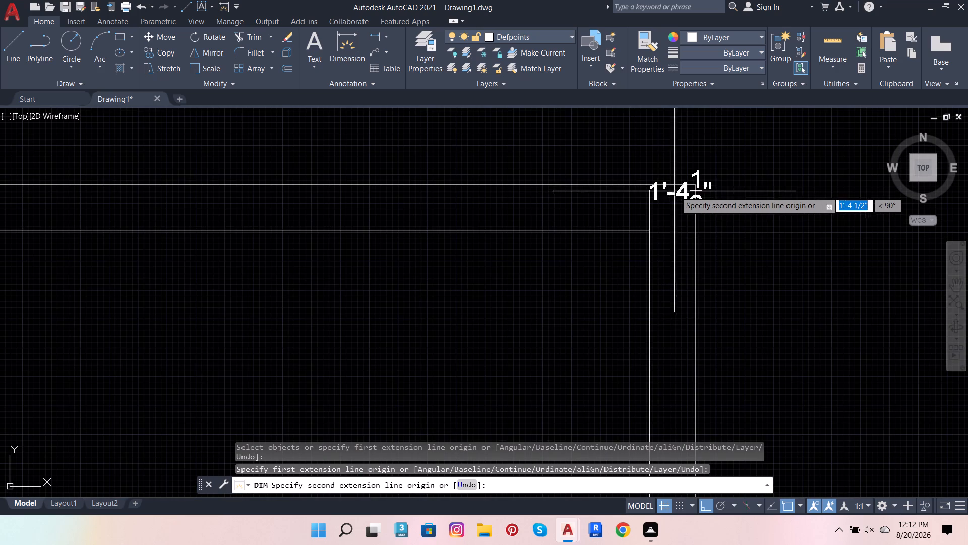
left_click(696, 184)
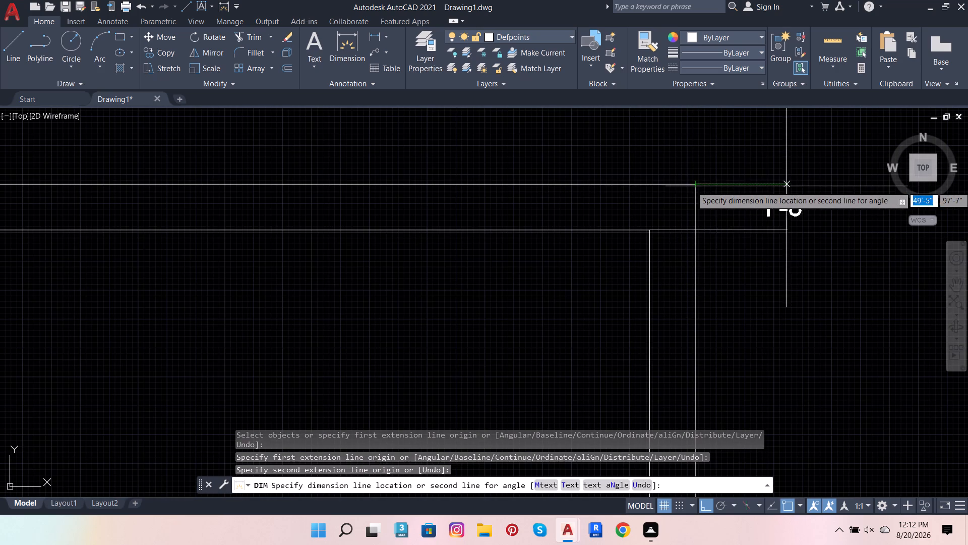
key("Escape")
scroll(776, 228, "down", 4)
scroll(741, 241, "up", 2)
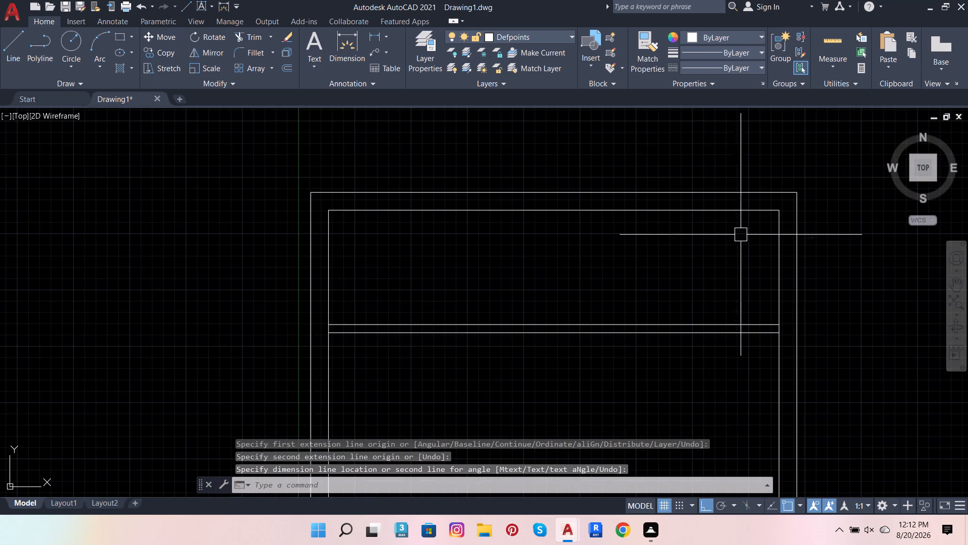
key("Escape")
Delete the four inner wall lines and both horizontal partition lines, keeping only the outer wall outline.
left_click(725, 214)
left_click(772, 268)
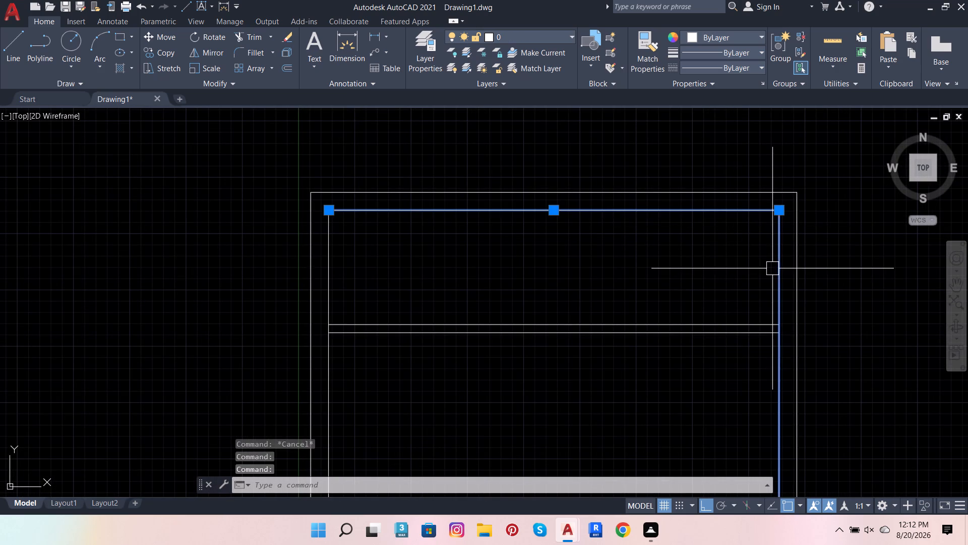
left_click(699, 320)
left_click(699, 331)
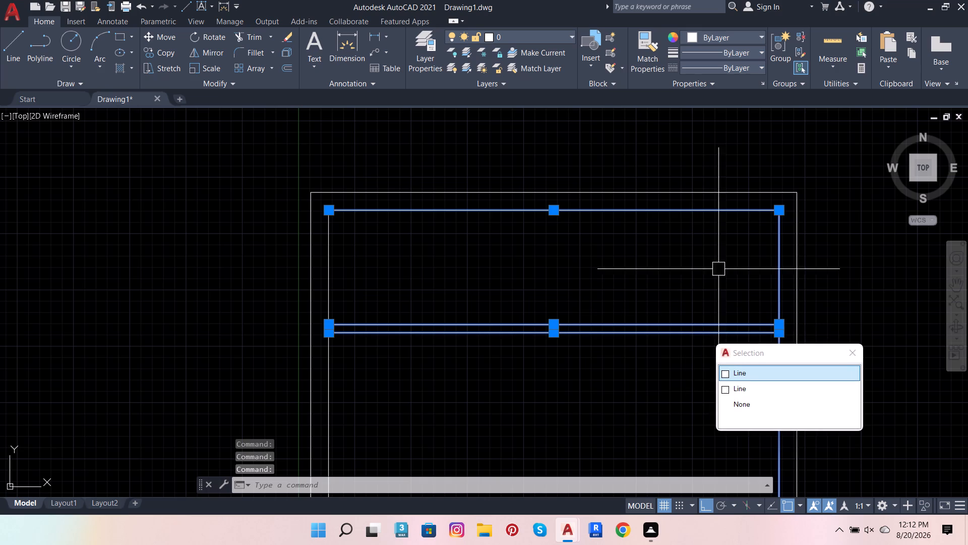
left_click(332, 277)
scroll(503, 237, "down", 4)
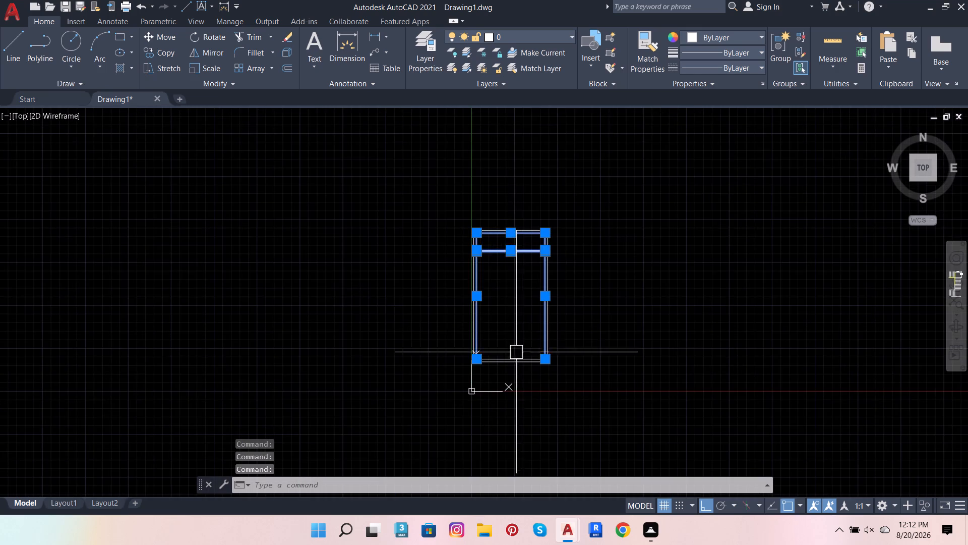
scroll(516, 357, "up", 4)
left_click(515, 361)
key("Delete")
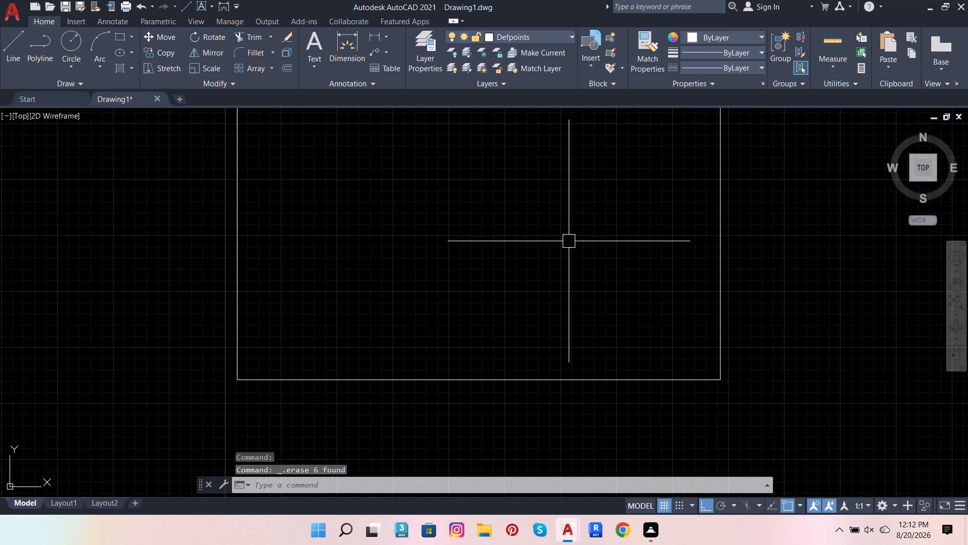
Offset the upper and left outer wall lines 9" toward the inside of the plan.
scroll(569, 244, "down", 5)
scroll(560, 185, "up", 4)
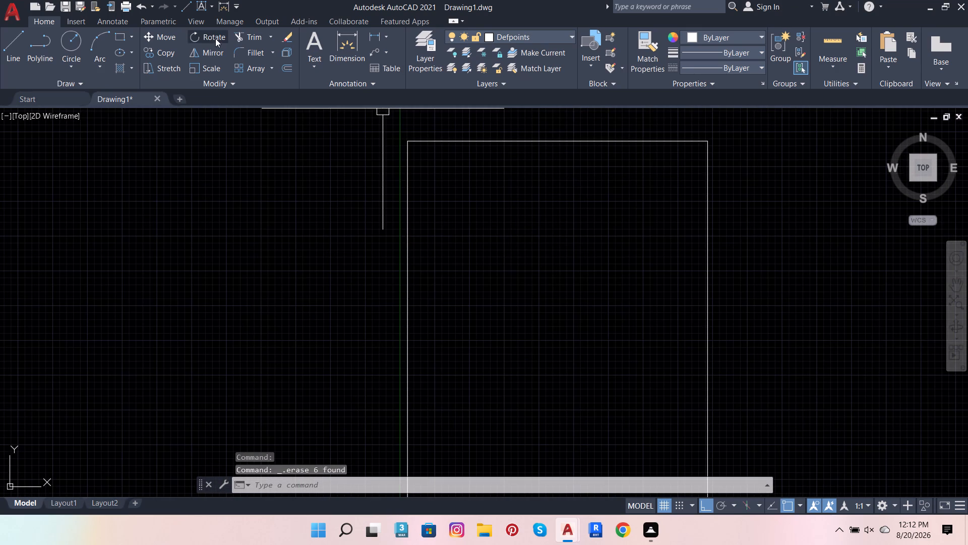
left_click(286, 69)
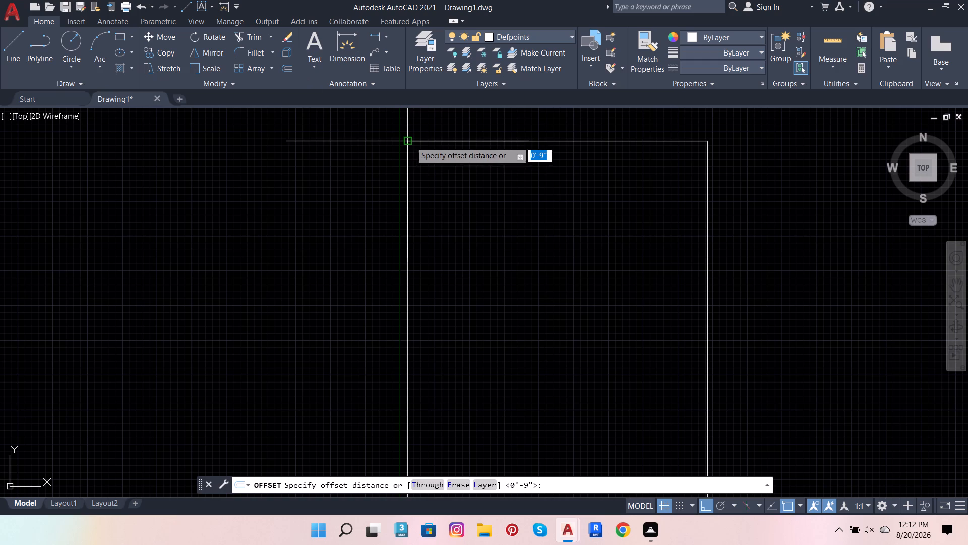
left_click(411, 141)
key("9")
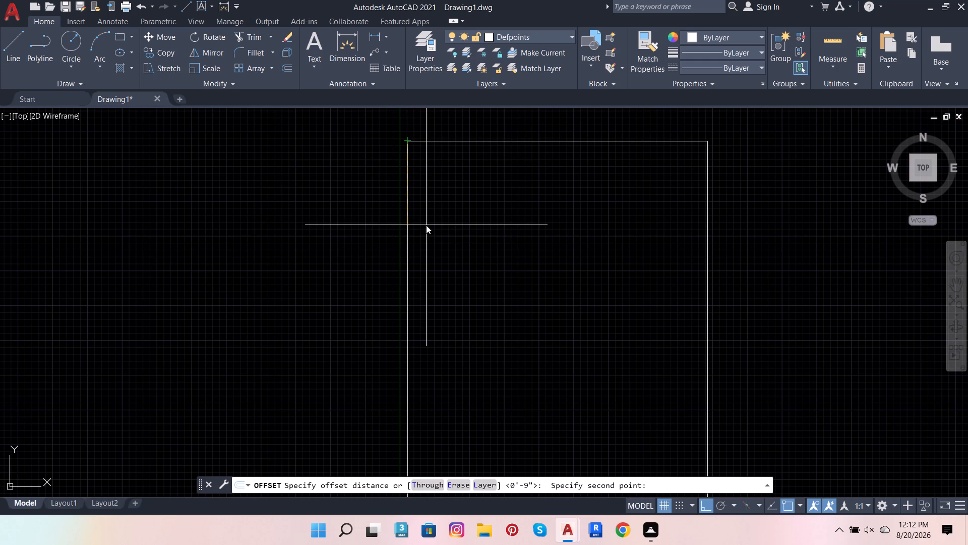
key("Return")
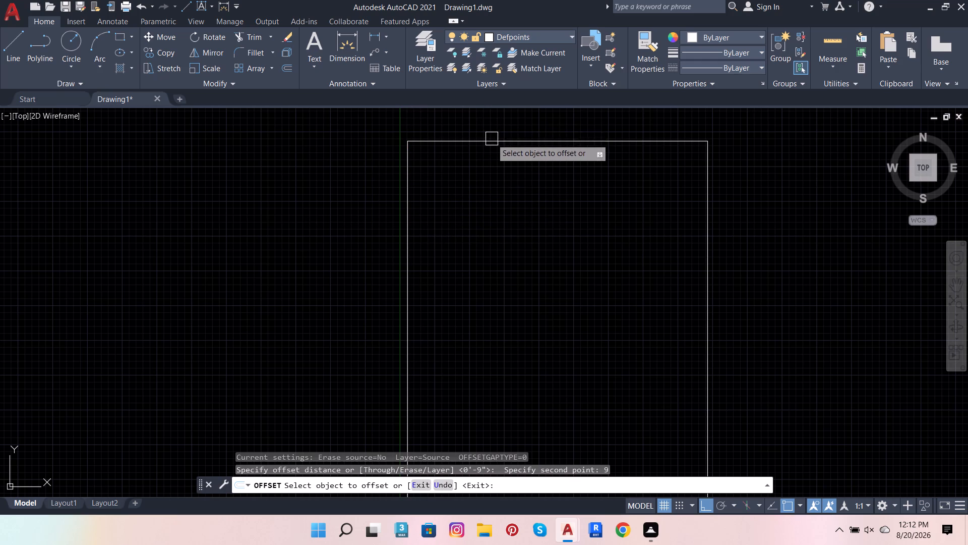
left_click(492, 139)
left_click(480, 250)
left_click(413, 241)
left_click(515, 227)
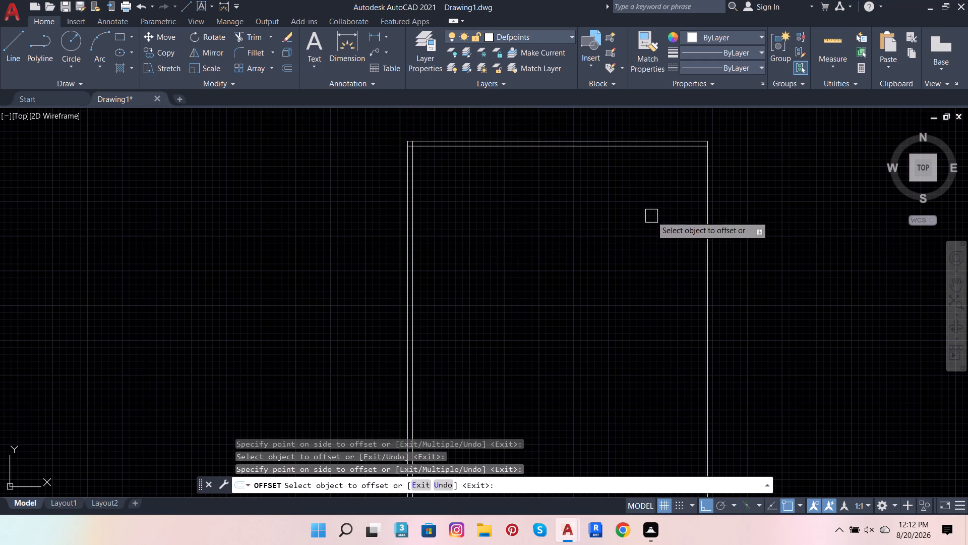
Offset the right and lower outer wall lines 9" inward to complete the wall thickness on all four sides.
left_click_drag(709, 211, 692, 219)
left_click(586, 246)
scroll(664, 172, "down", 3)
scroll(610, 287, "up", 3)
left_click(654, 316)
left_click_drag(639, 271, 639, 266)
scroll(650, 241, "down", 4)
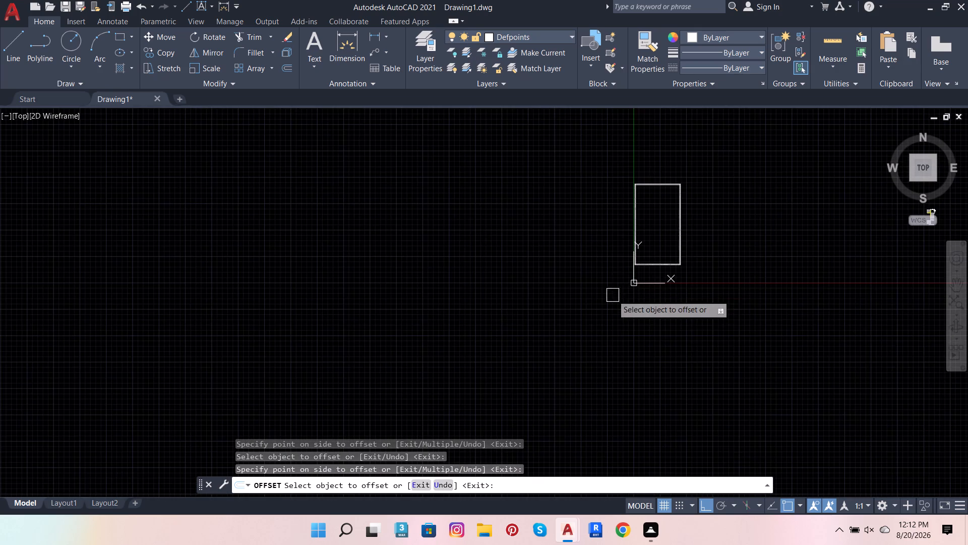
scroll(723, 180, "up", 4)
key("Escape")
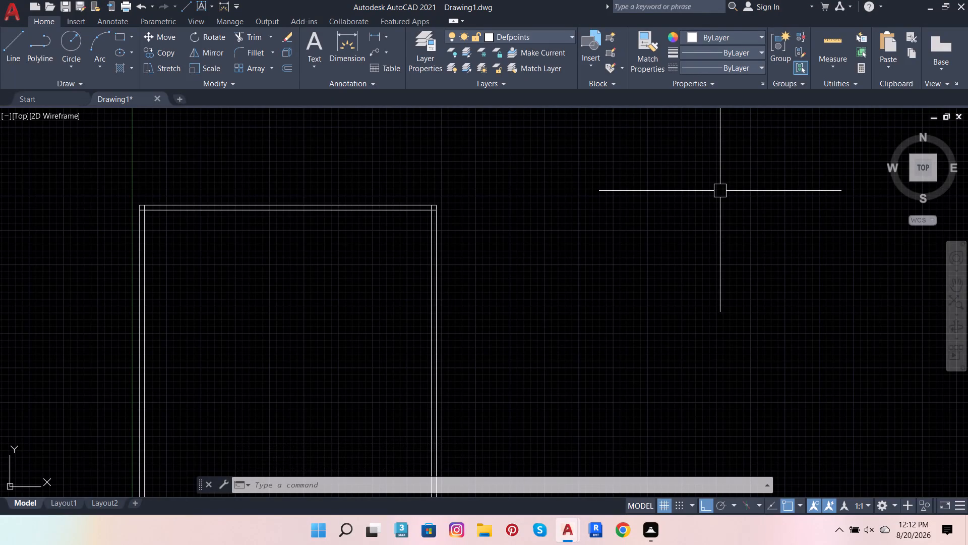
key("Escape")
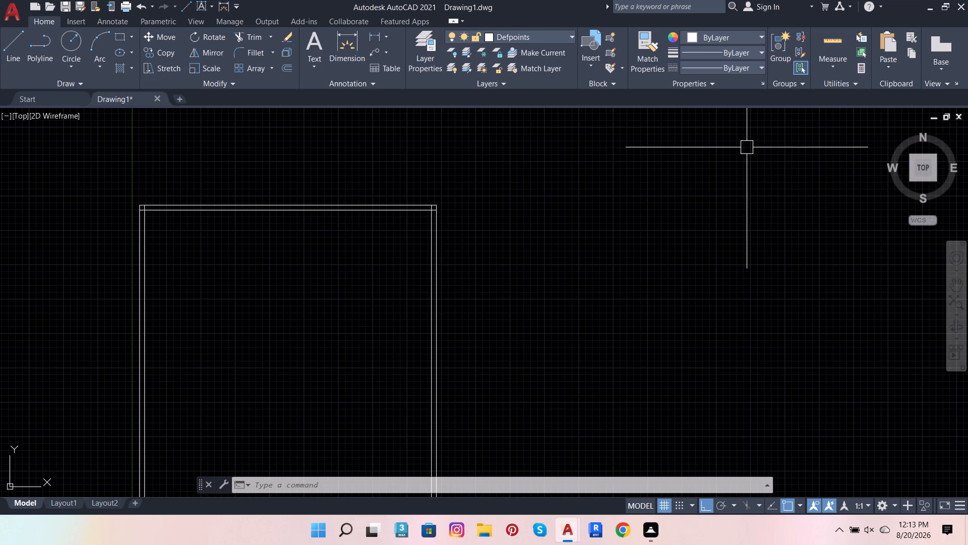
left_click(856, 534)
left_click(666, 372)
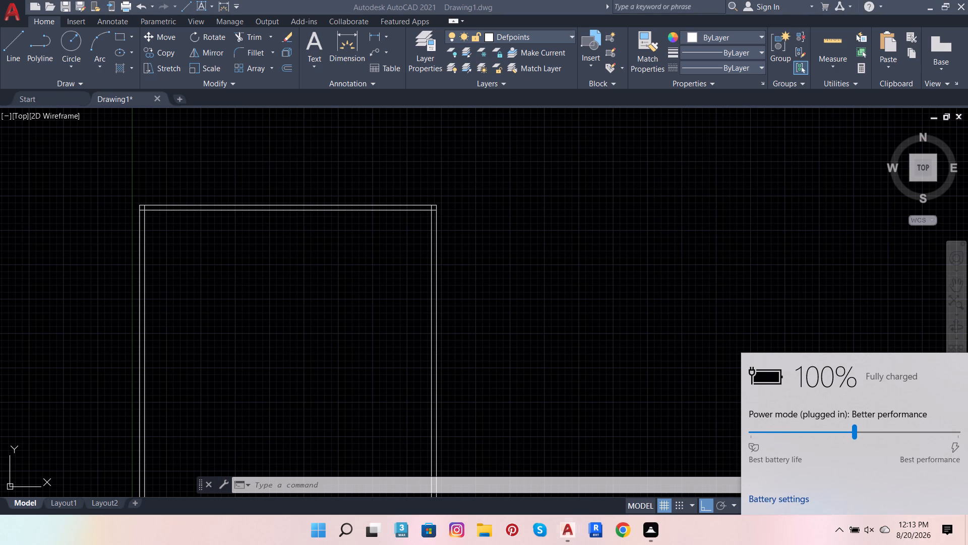
Trim the overlapping ends of the inner wall lines at the plan's upper-left and upper-right corners.
scroll(646, 377, "down", 2)
scroll(440, 354, "up", 3)
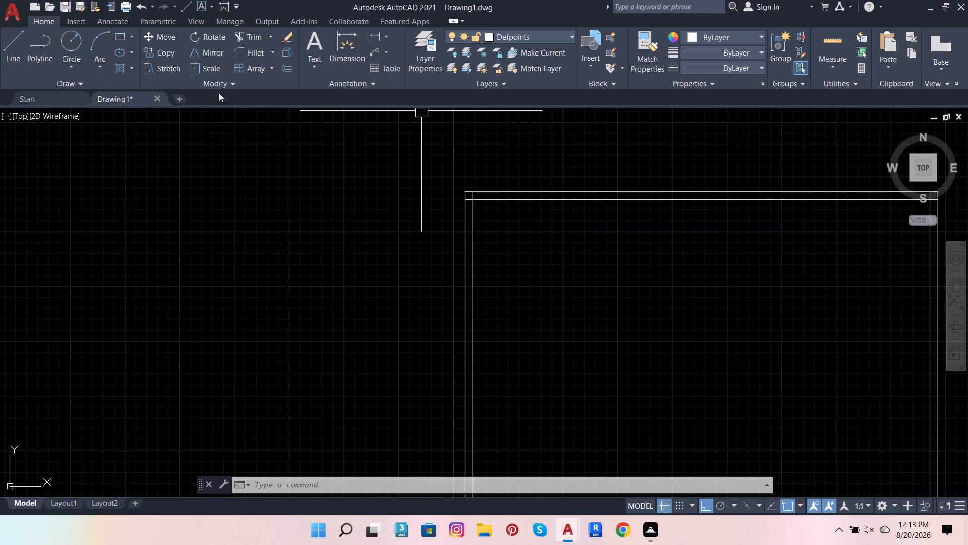
left_click(288, 64)
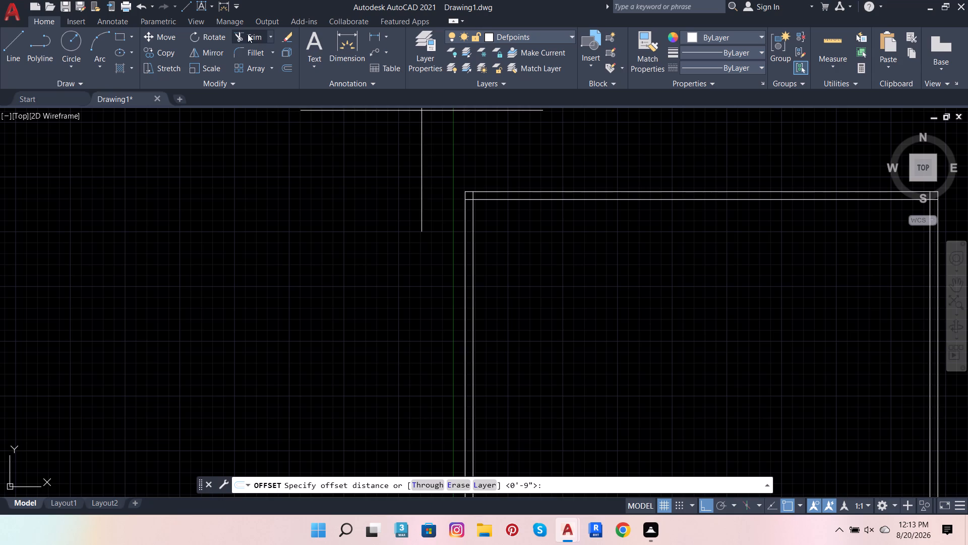
left_click(248, 33)
scroll(466, 191, "up", 5)
left_click_drag(434, 198, 377, 208)
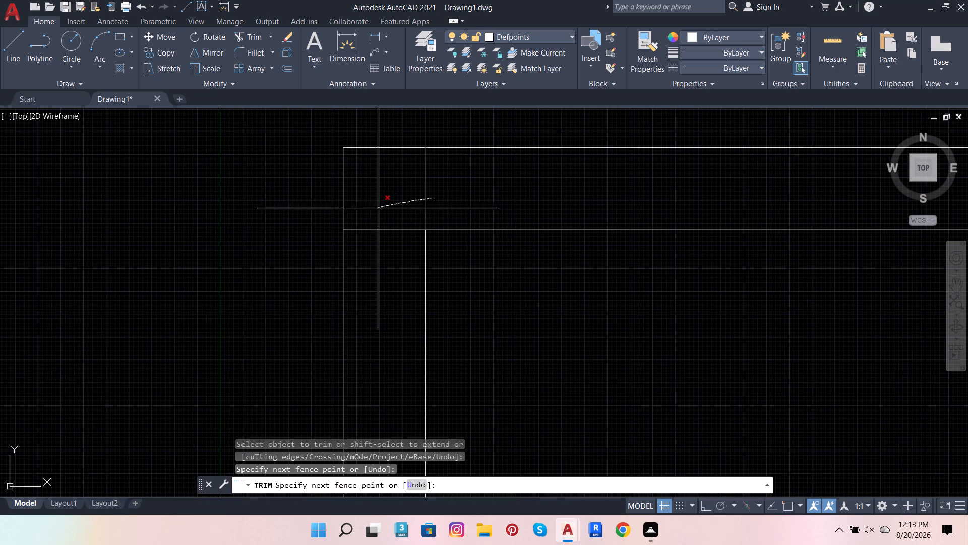
left_click_drag(377, 208, 361, 287)
scroll(216, 285, "down", 6)
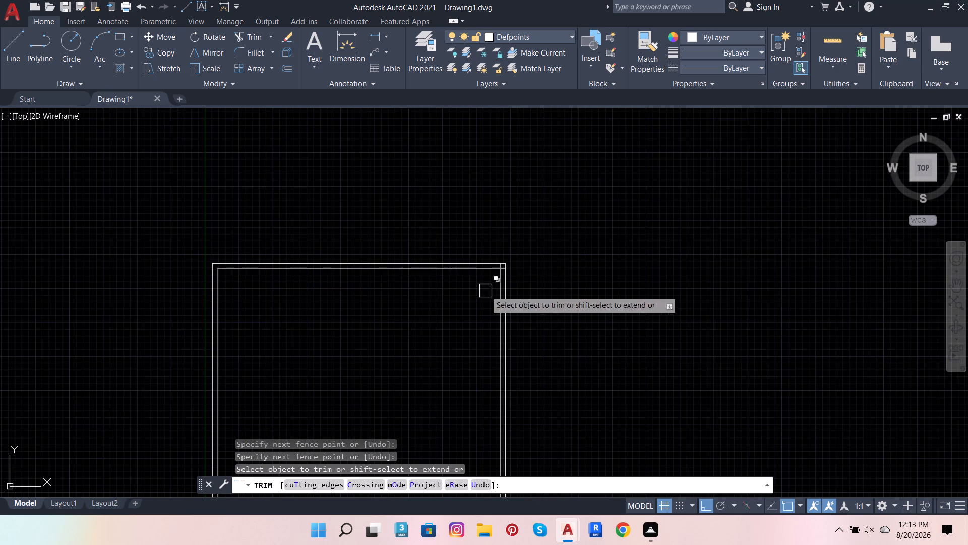
scroll(532, 301, "up", 1)
scroll(438, 225, "up", 2)
scroll(552, 283, "up", 3)
right_click_drag(490, 233, 463, 219)
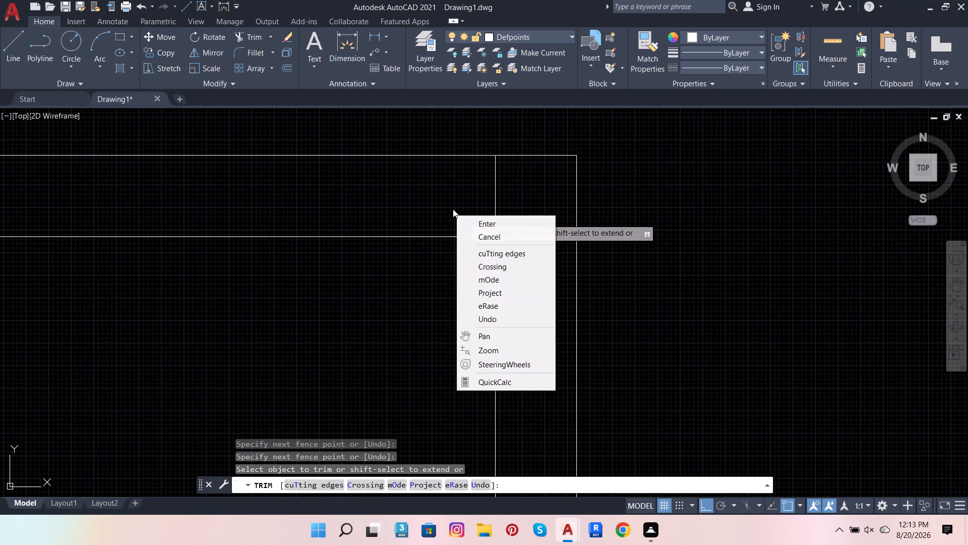
right_click_drag(453, 209, 471, 194)
left_click_drag(466, 179, 559, 261)
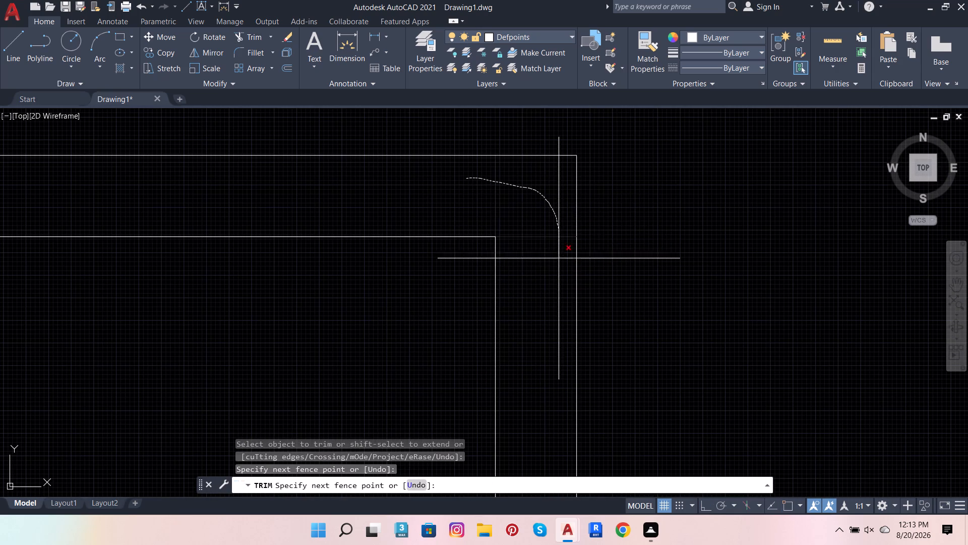
left_click_drag(559, 261, 559, 272)
Trim the overlapping ends of the inner wall lines at the plan's lower-right and lower-left corners.
scroll(622, 209, "down", 4)
scroll(694, 223, "down", 3)
scroll(628, 247, "down", 4)
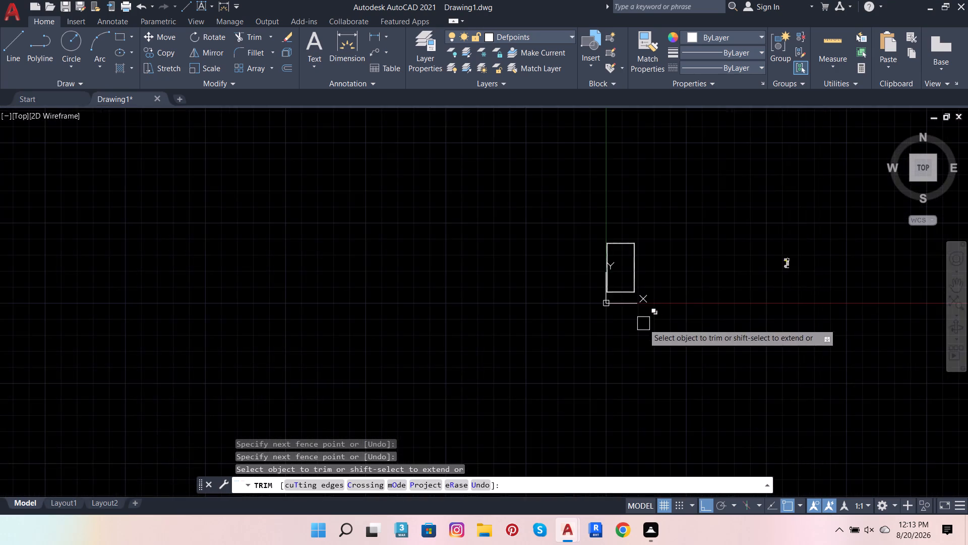
scroll(645, 331, "up", 3)
scroll(588, 178, "up", 3)
scroll(631, 235, "up", 4)
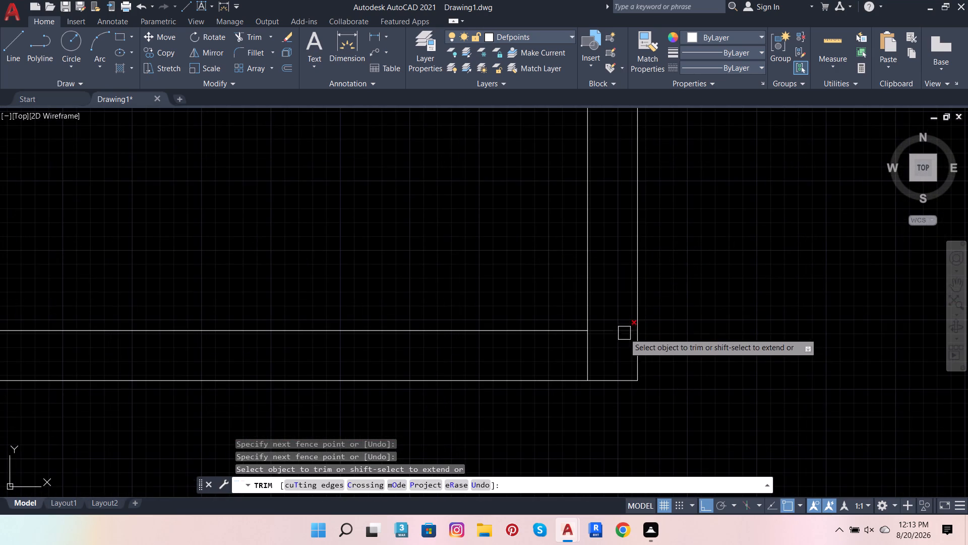
left_click_drag(612, 306, 547, 366)
scroll(956, 320, "down", 4)
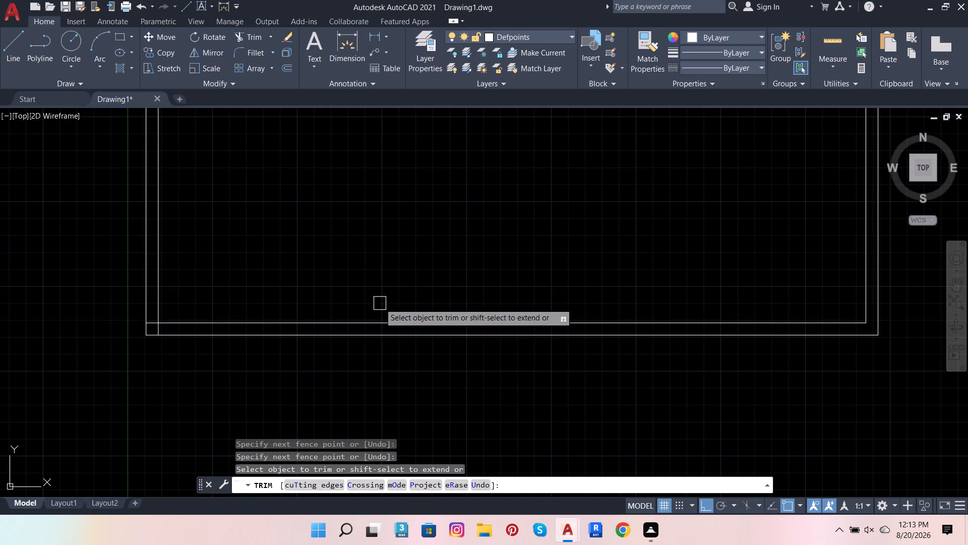
scroll(187, 338, "up", 2)
scroll(90, 303, "up", 3)
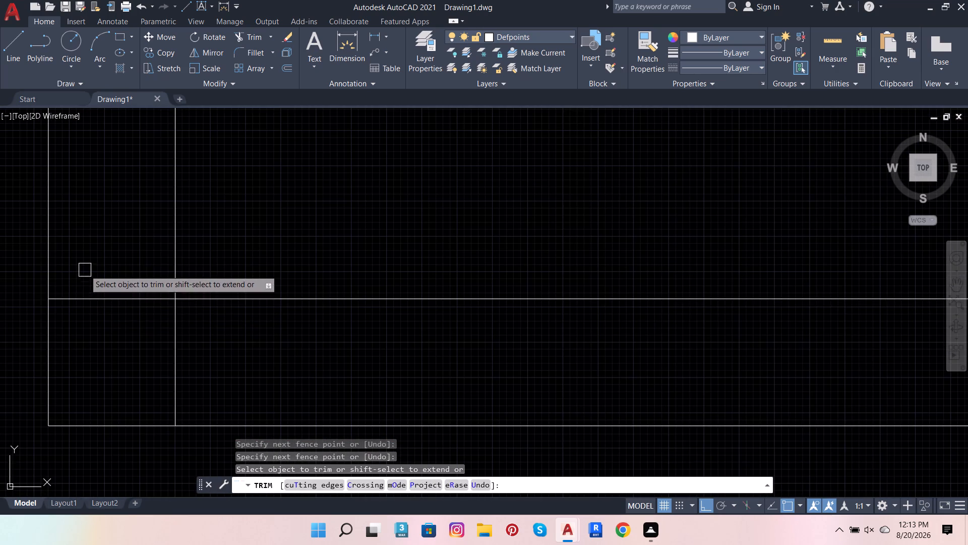
left_click_drag(87, 254, 283, 377)
scroll(260, 372, "down", 3)
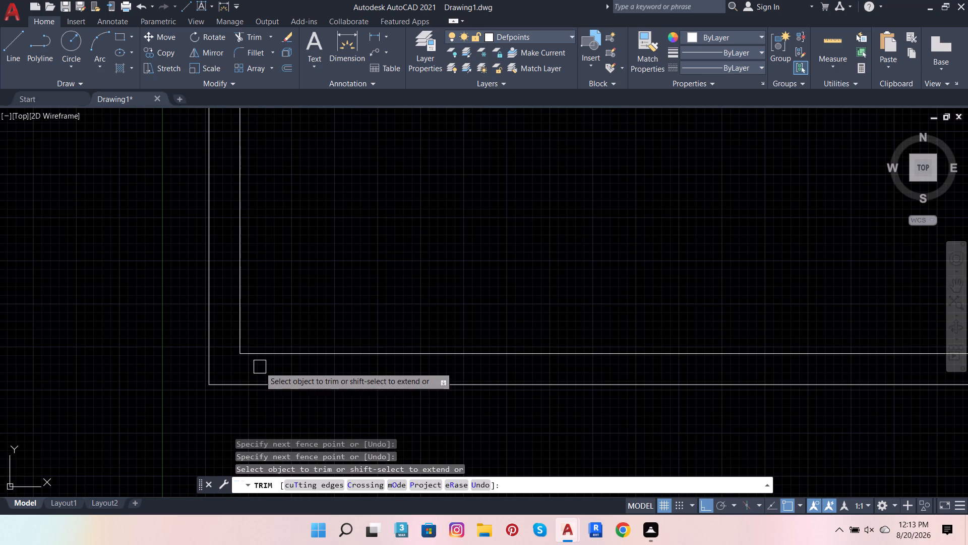
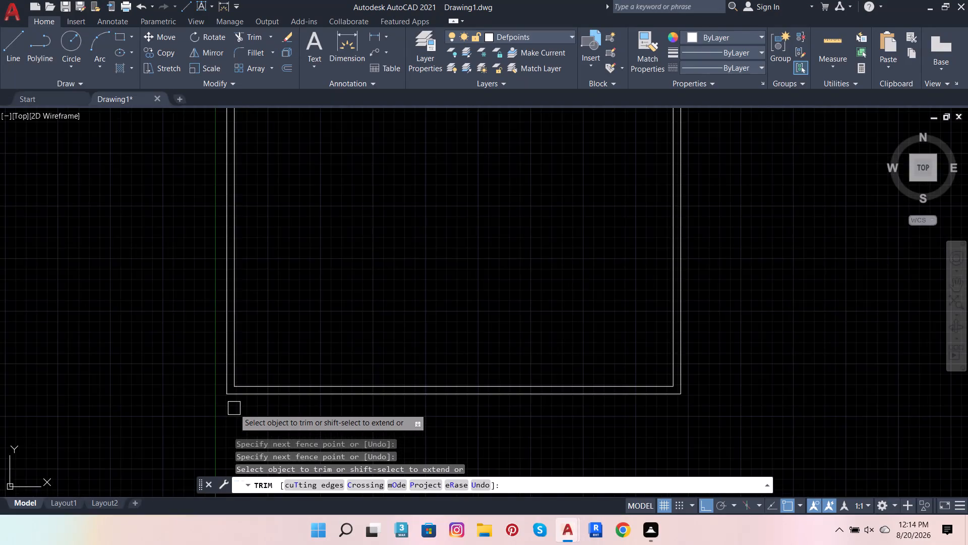
Offset the inner line of the plan's upper wall 10'7" downward into the plan.
scroll(234, 410, "down", 4)
scroll(271, 299, "up", 3)
scroll(376, 257, "up", 2)
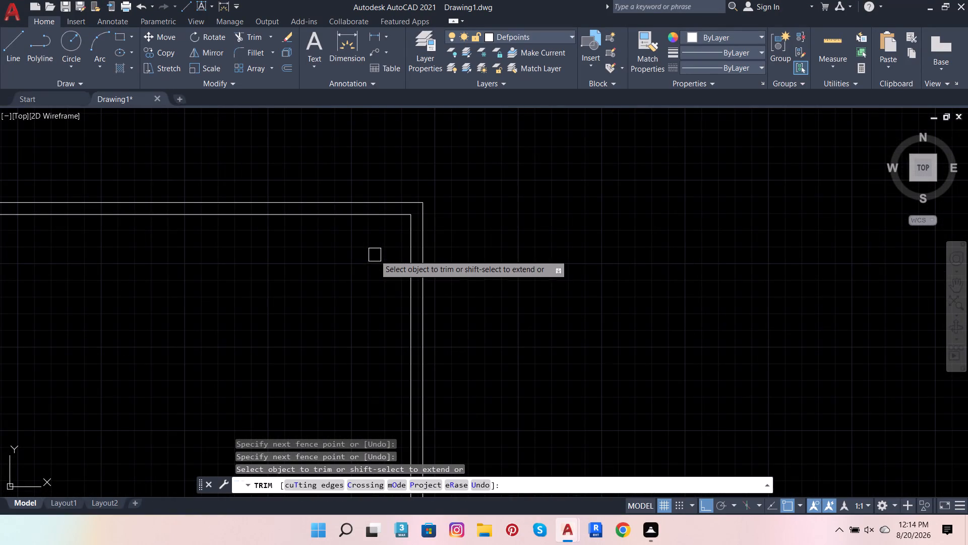
key("Escape")
left_click(377, 219)
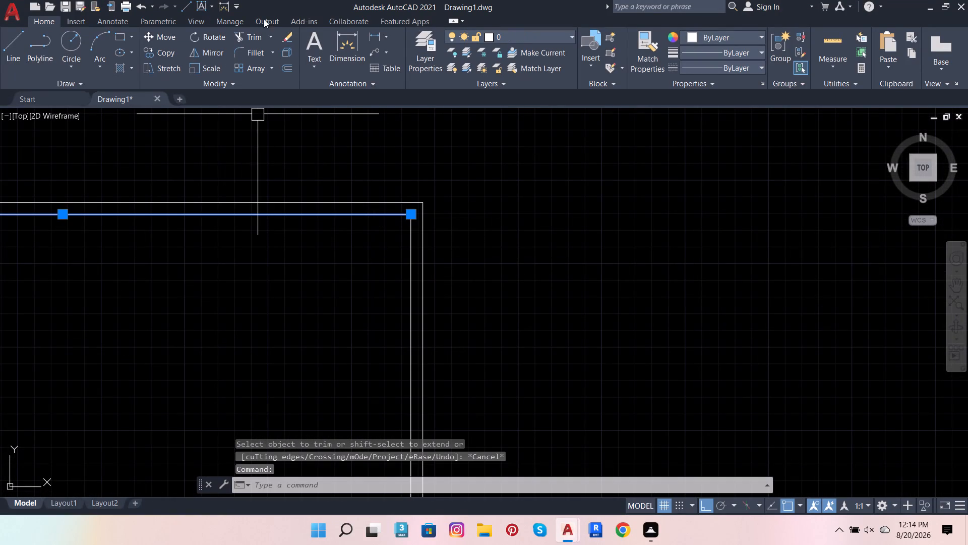
left_click(291, 63)
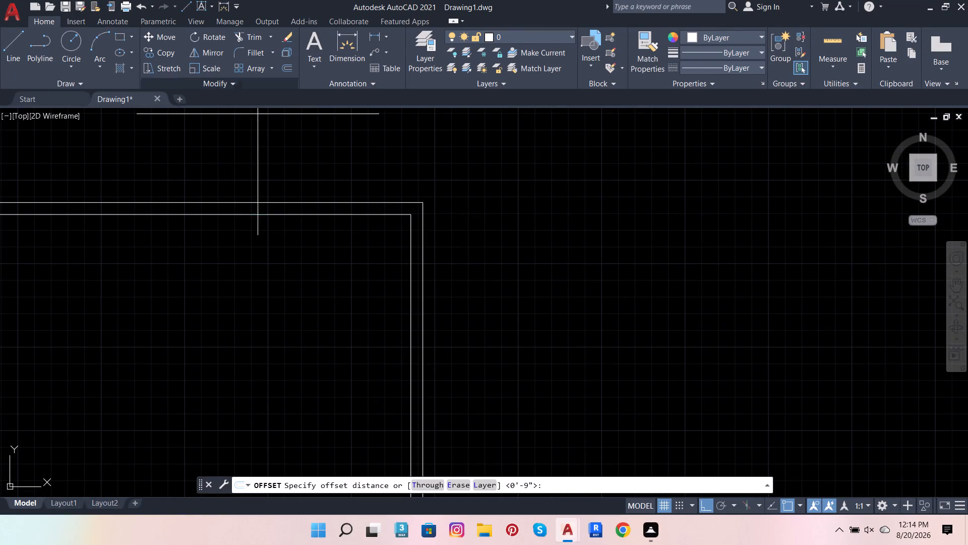
left_click(412, 215)
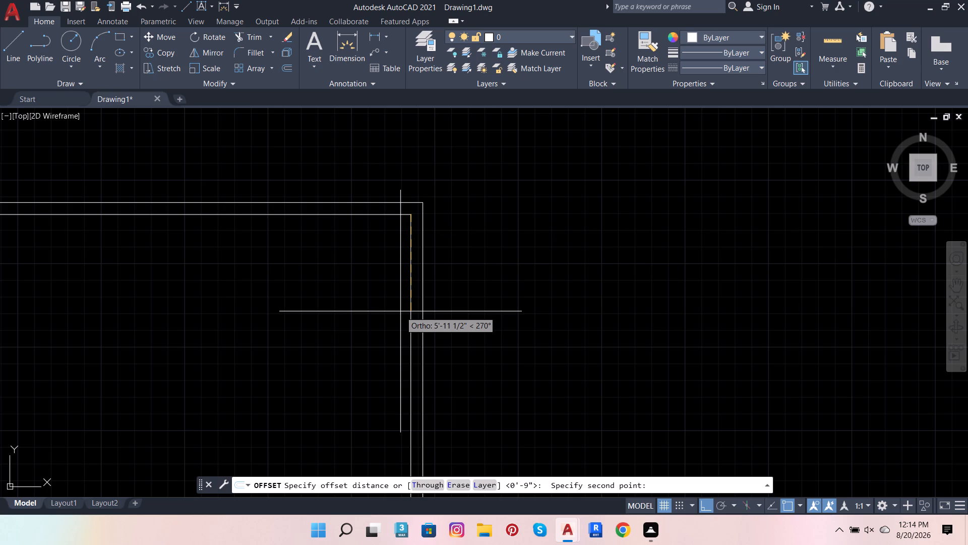
type("10'")
key("7")
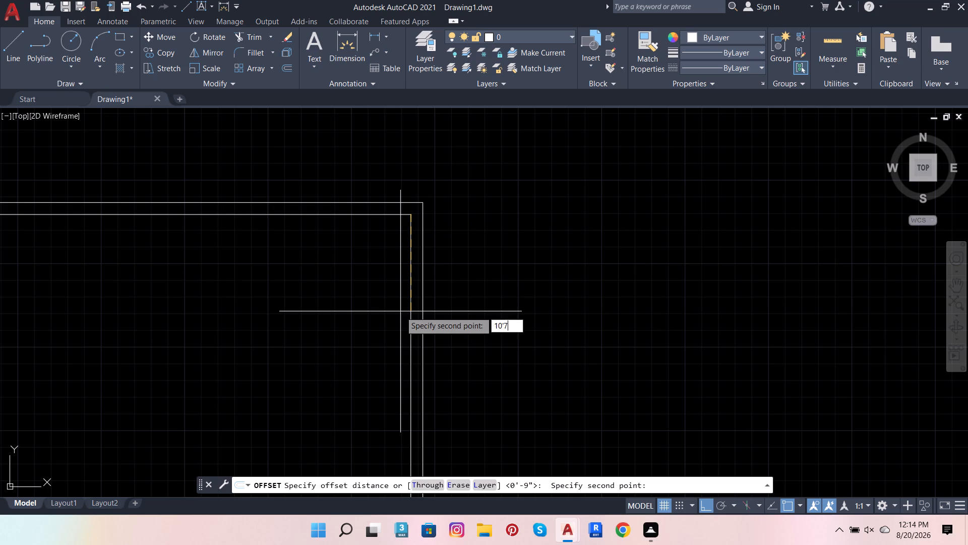
key("Return")
left_click(400, 311)
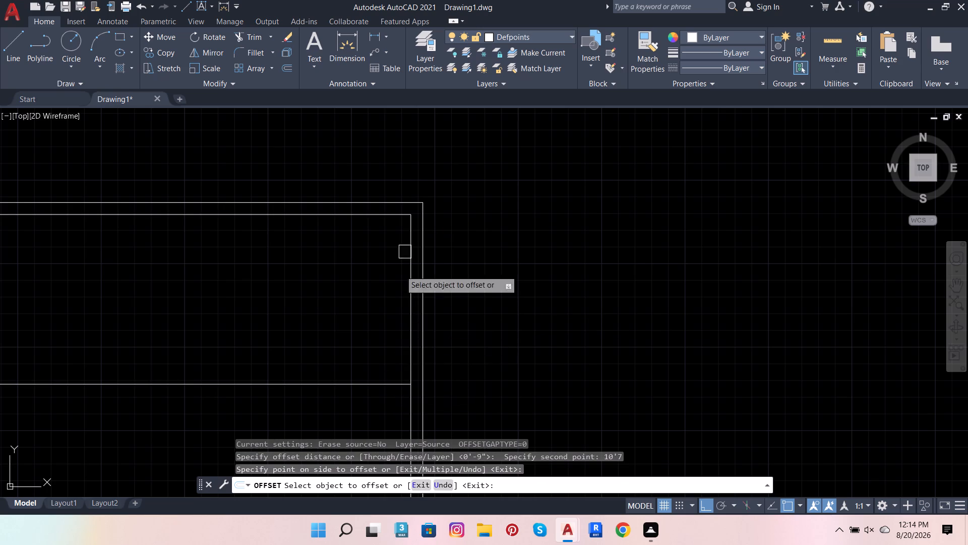
Offset the new horizontal line 9" downward to give the first cross wall its thickness.
left_click(284, 63)
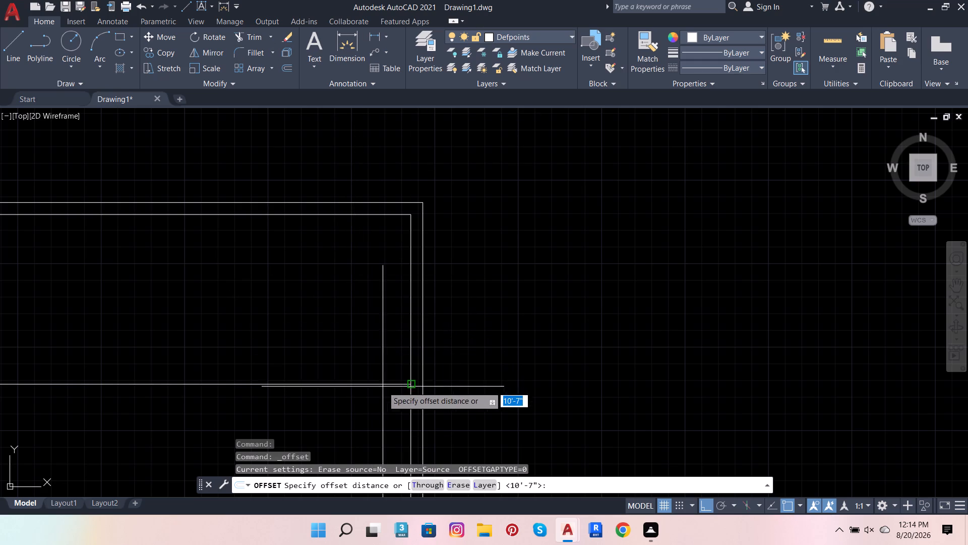
left_click(383, 387)
key("9")
key("Return")
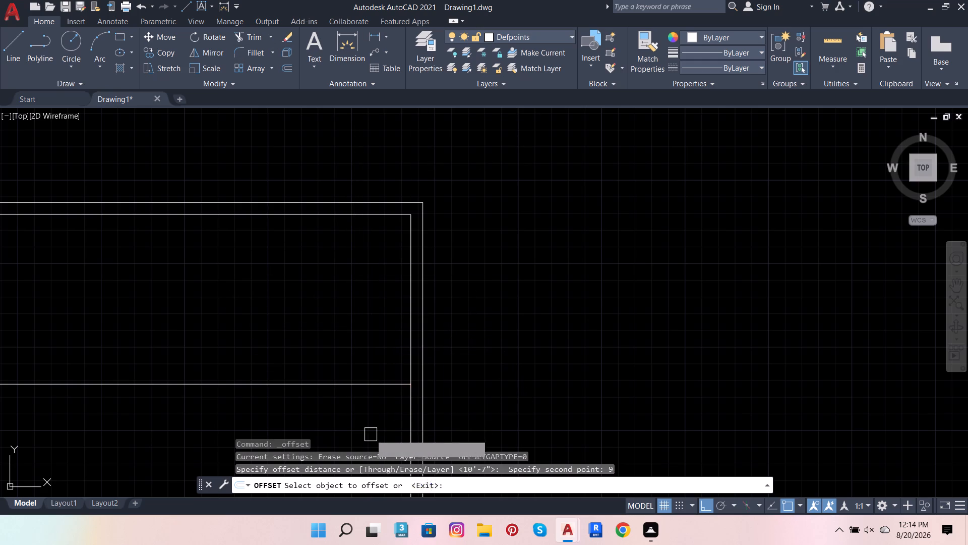
left_click(268, 389)
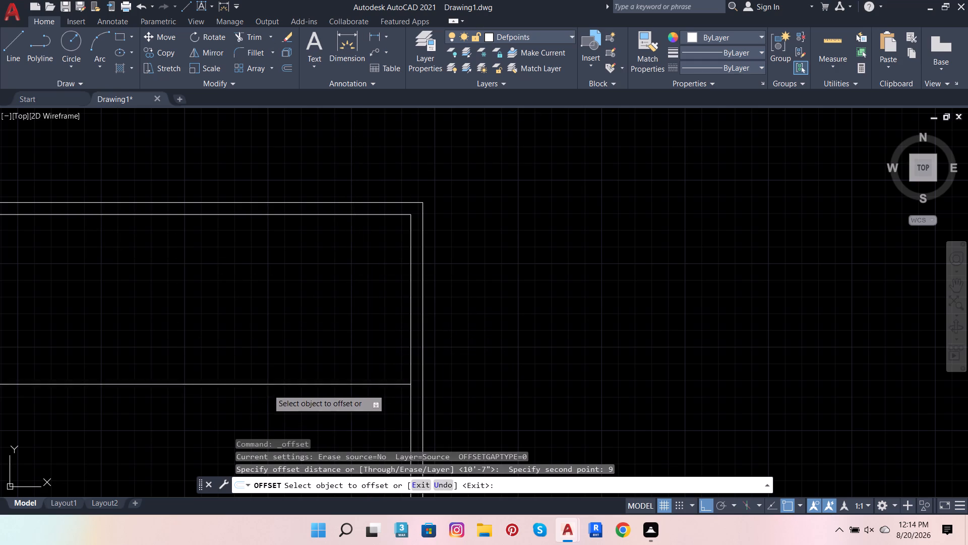
left_click(269, 413)
Offset the lower line of the first cross wall 13' downward to start a second cross wall.
scroll(454, 283, "down", 4)
scroll(376, 330, "up", 3)
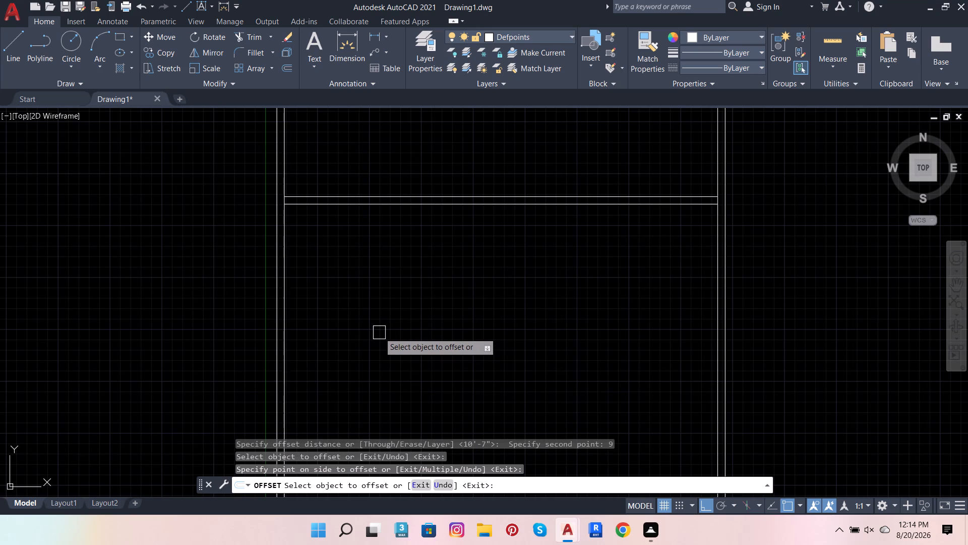
left_click(286, 66)
left_click(290, 204)
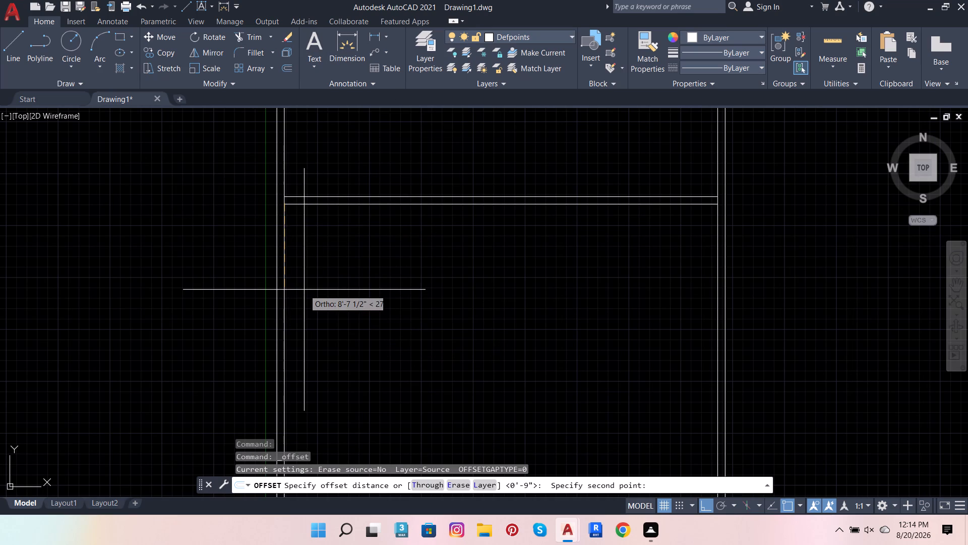
key("1")
key("3")
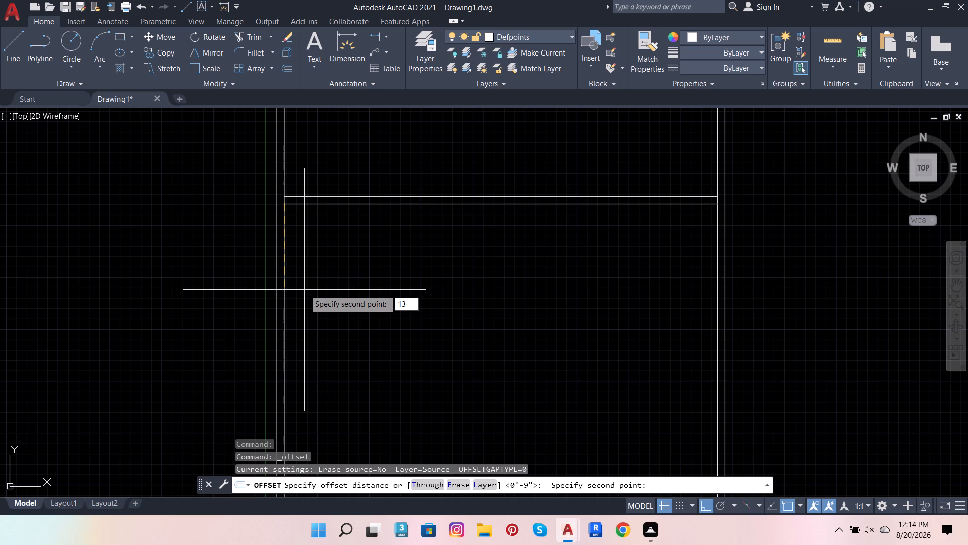
key("apostrophe")
key("Return")
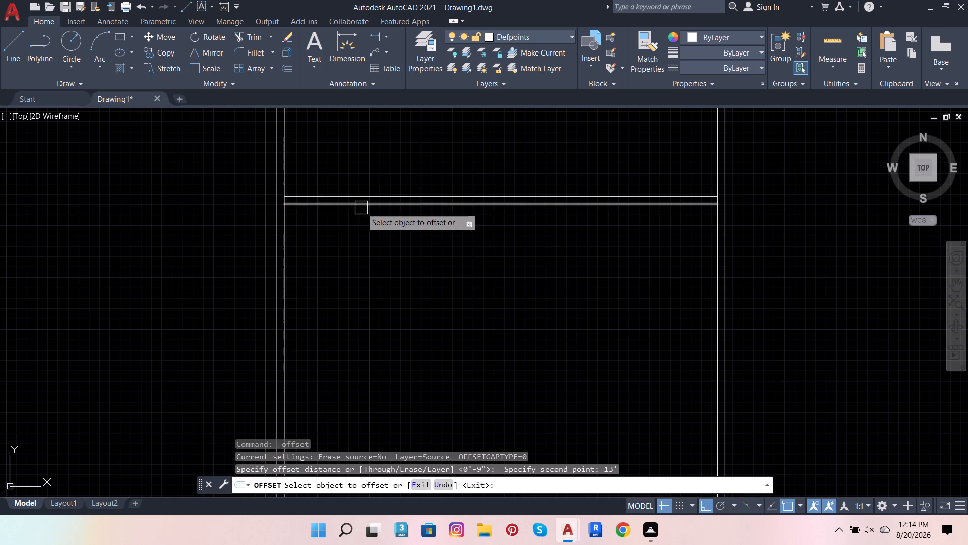
left_click(361, 208)
left_click(384, 315)
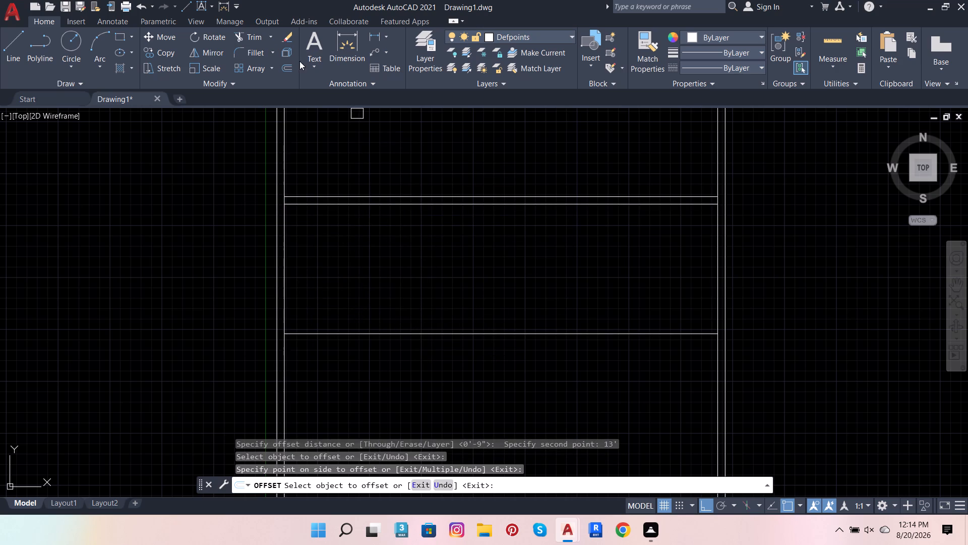
Offset the second cross wall's line 9" downward to give that wall its thickness.
left_click(291, 65)
left_click(365, 340)
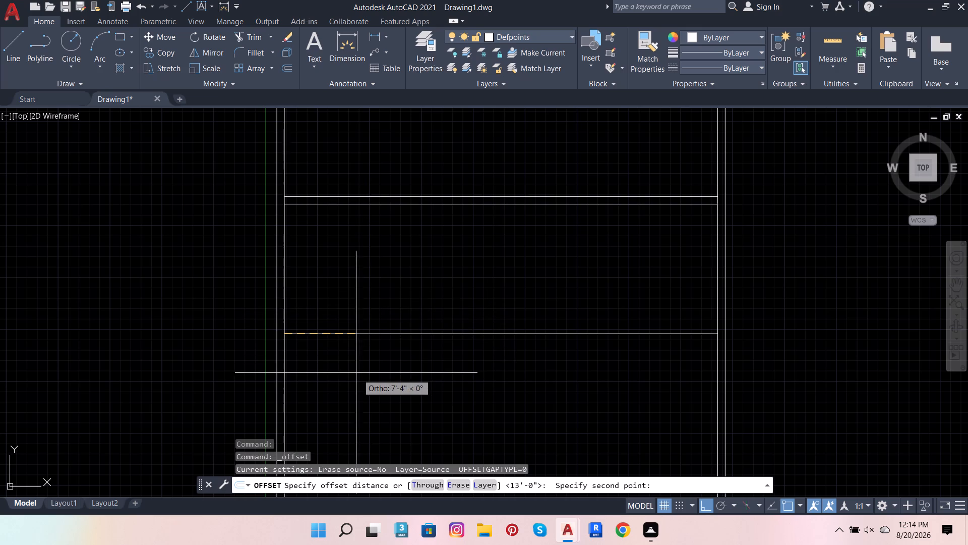
key("9")
key("Return")
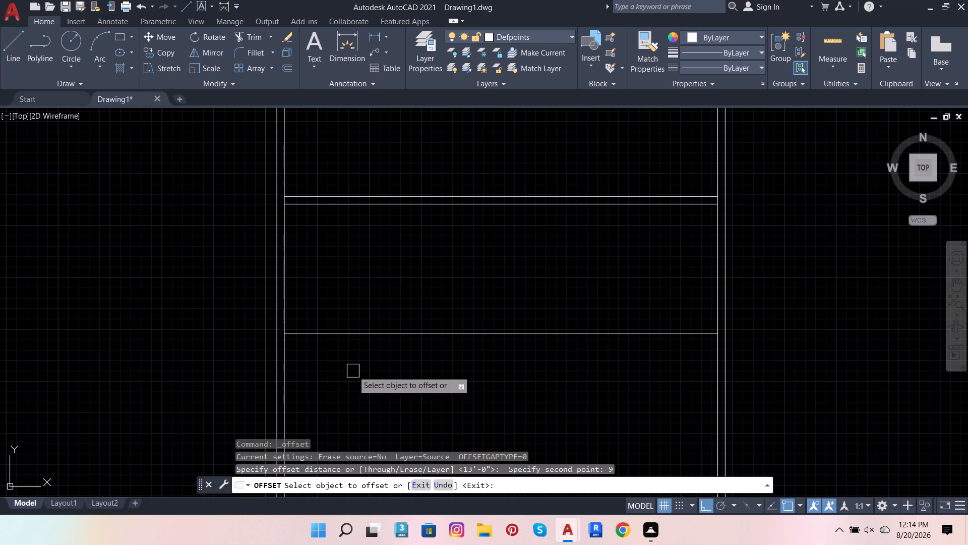
left_click(347, 329)
left_click(347, 395)
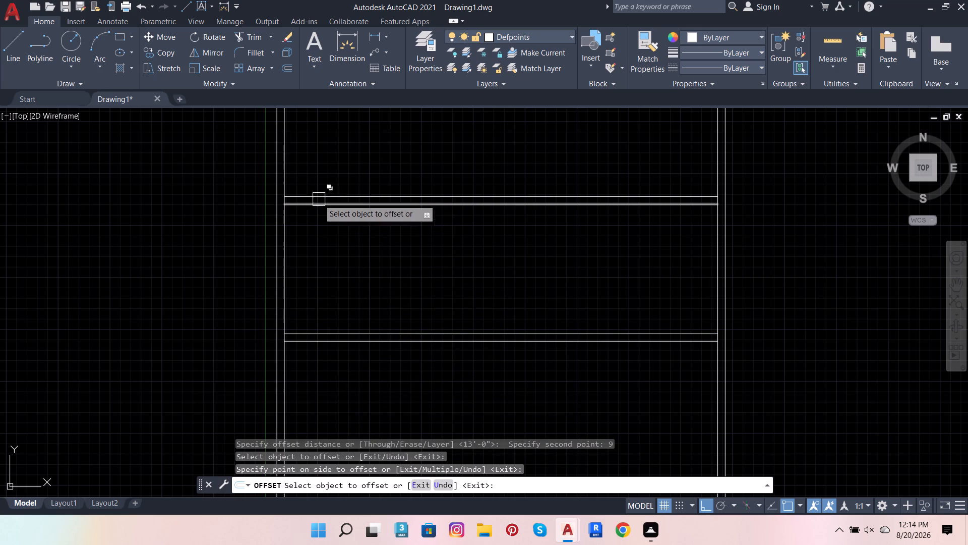
Trim the right wall's inner line between the double lines of both cross walls to open the wall junctions.
left_click(258, 41)
scroll(727, 233, "up", 2)
scroll(696, 144, "up", 3)
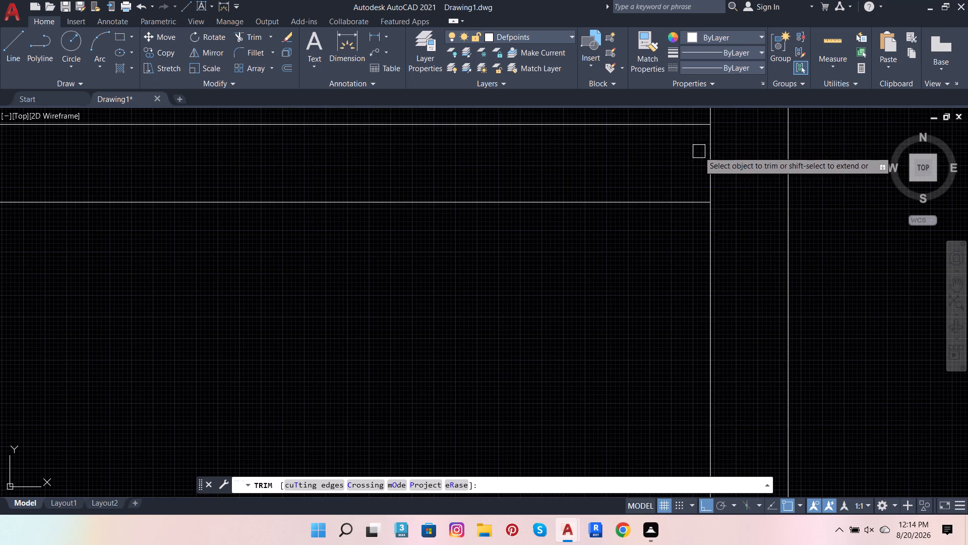
left_click(706, 158)
scroll(767, 136, "down", 4)
scroll(763, 362, "up", 4)
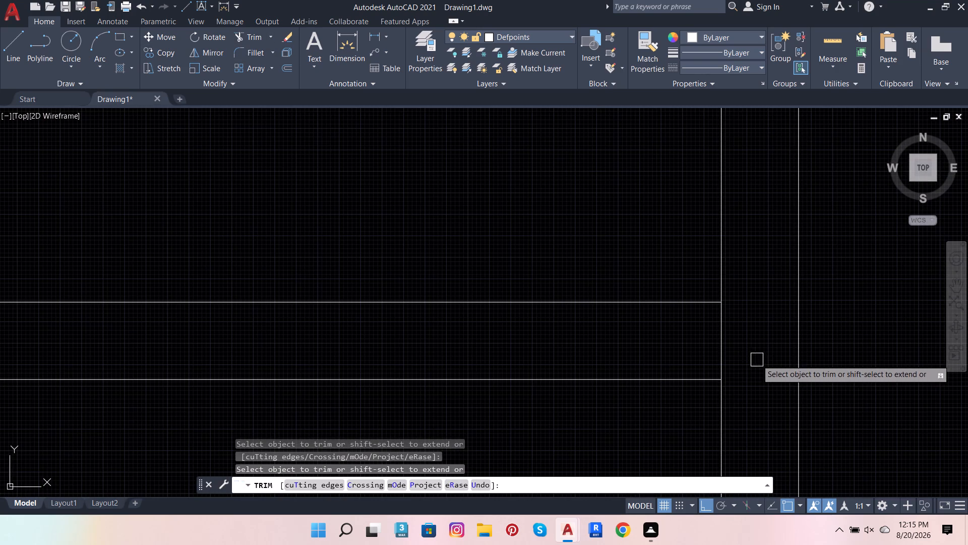
left_click(725, 345)
scroll(765, 349, "down", 8)
scroll(755, 313, "up", 3)
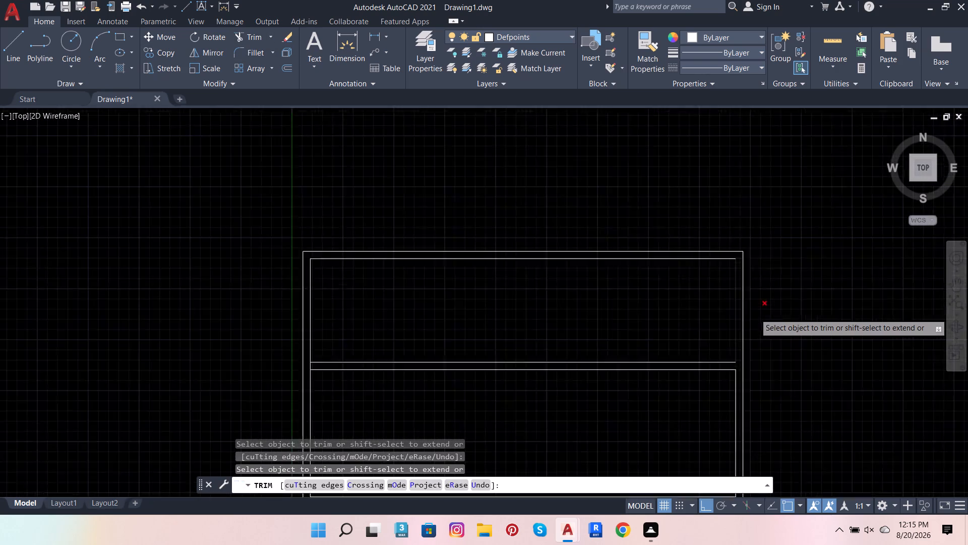
scroll(755, 313, "up", 1)
scroll(754, 291, "down", 2)
scroll(738, 366, "up", 2)
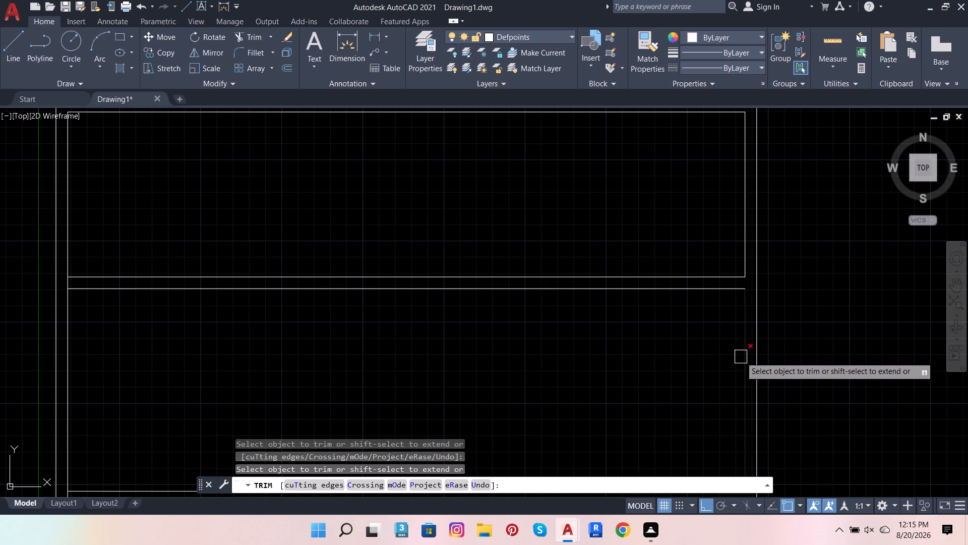
key("Escape")
Offset the right wall's inner line between the two cross walls 6'9" to the left.
left_click(743, 352)
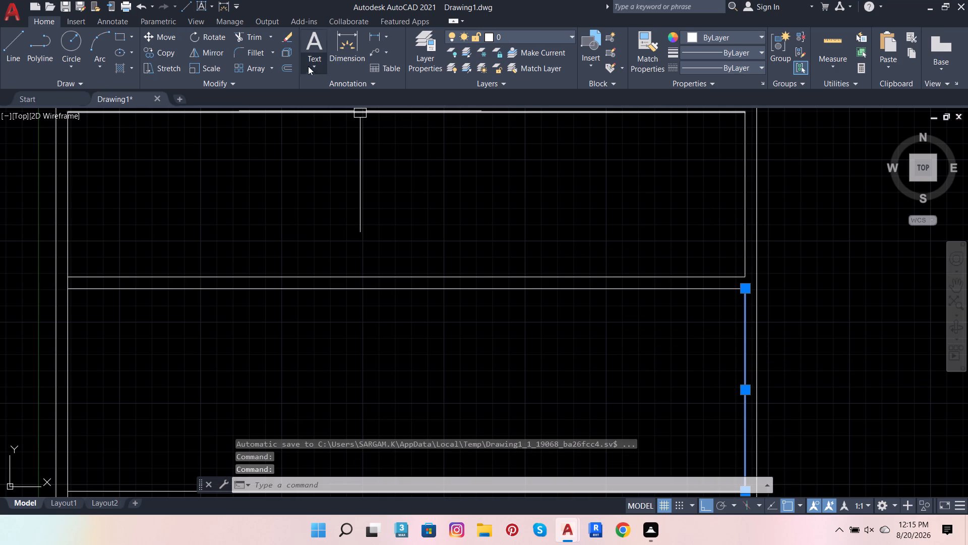
left_click_drag(245, 10, 86, 0)
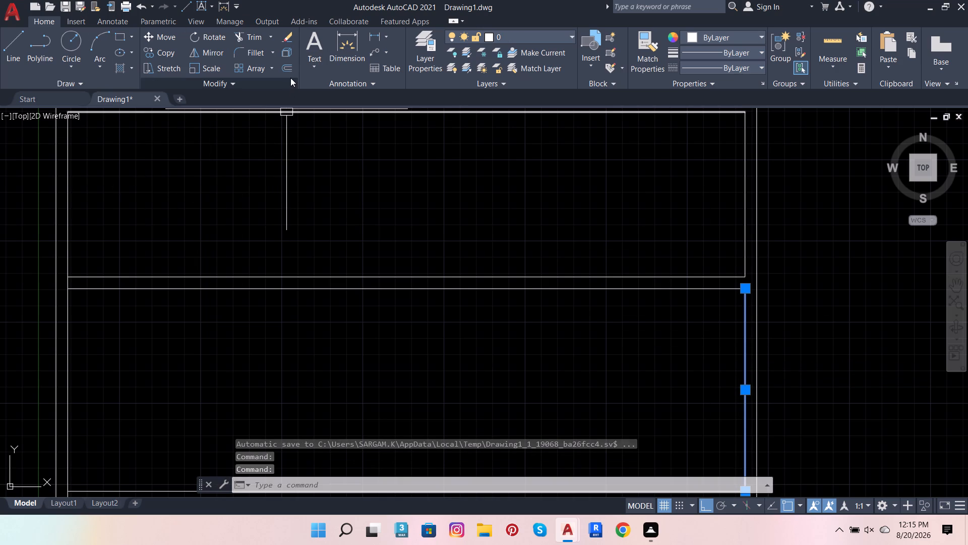
left_click(290, 73)
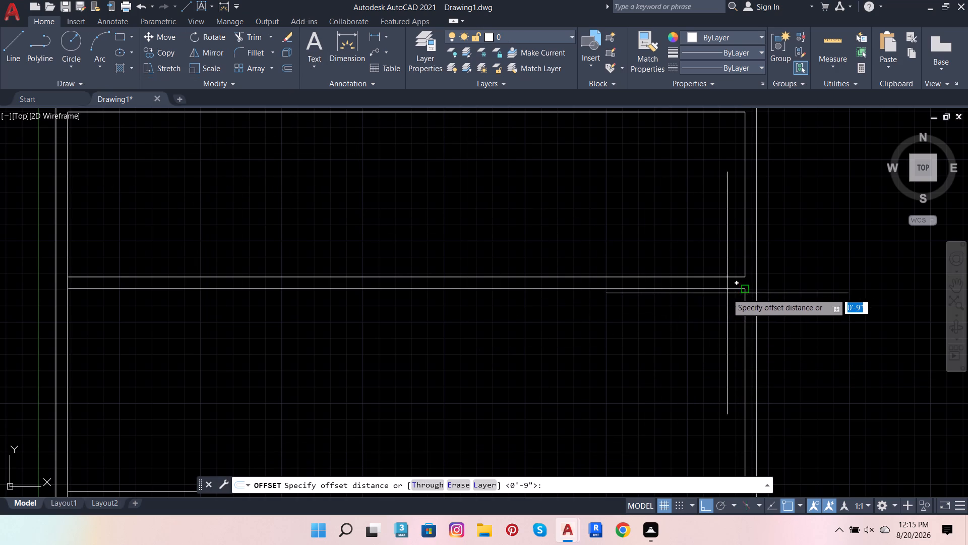
left_click(747, 292)
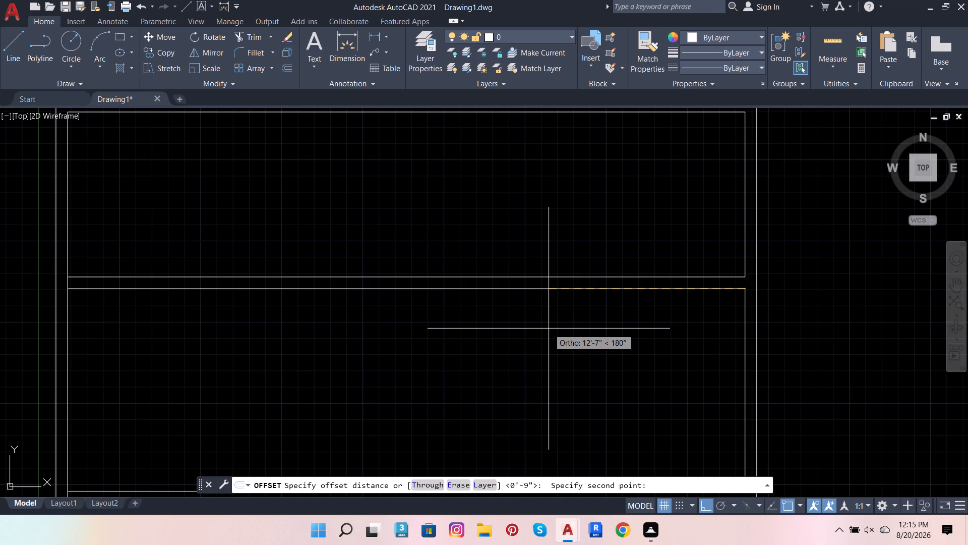
type("6'")
key("9")
key("Return")
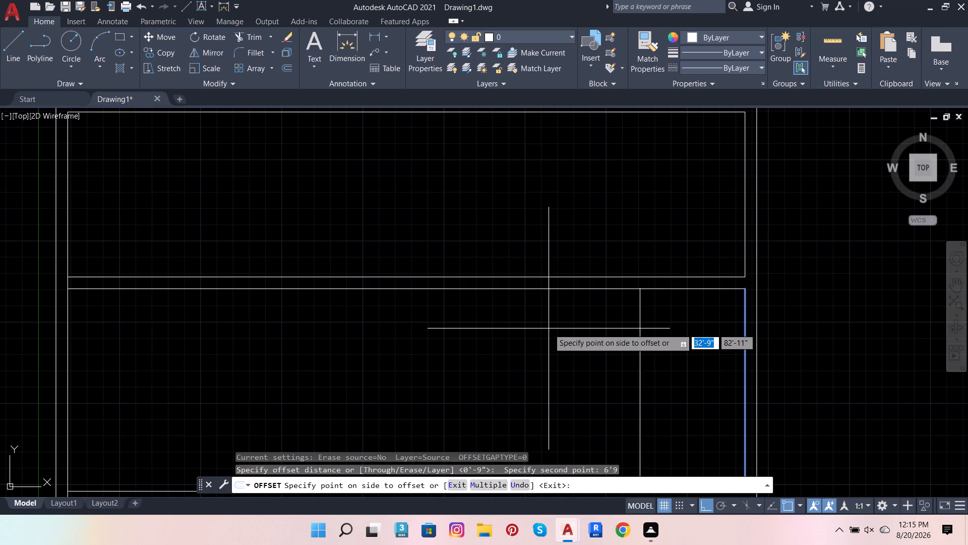
left_click(549, 329)
Offset the new vertical partition line 4.5" to the left to give the partition its thickness.
left_click(291, 56)
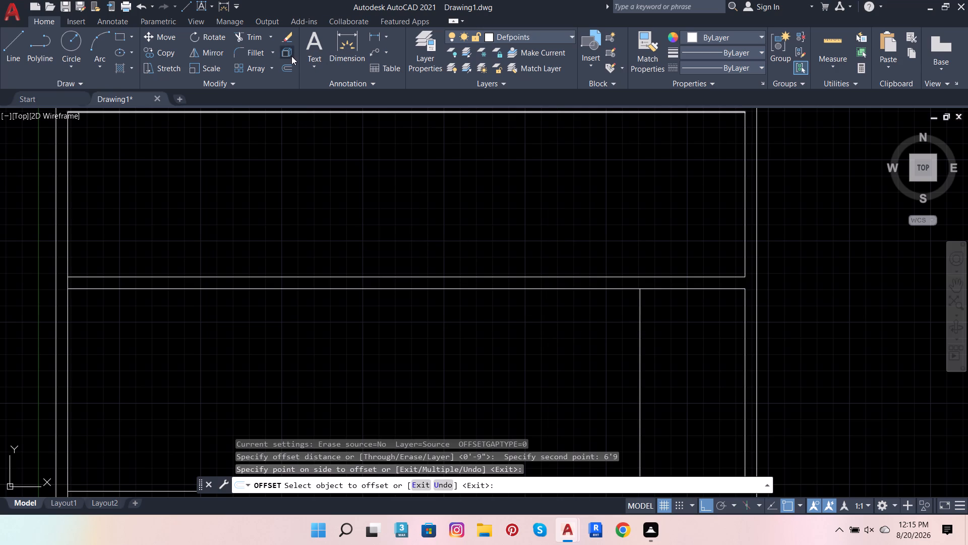
left_click(289, 62)
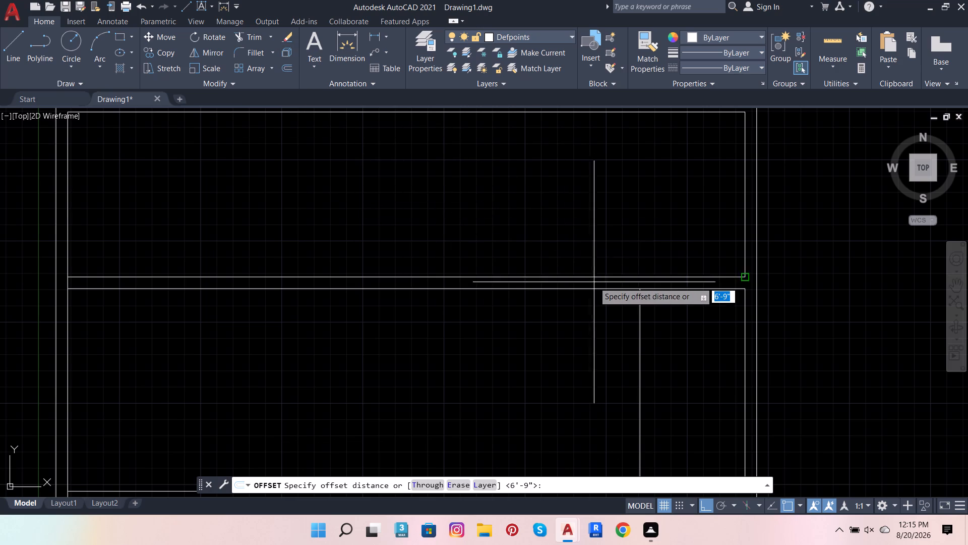
left_click(639, 291)
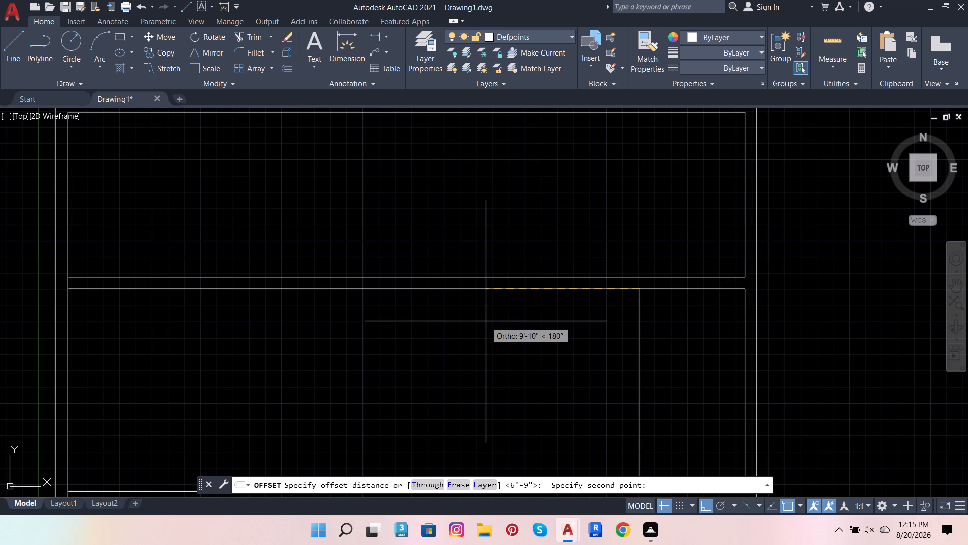
type("4.5")
key("Return")
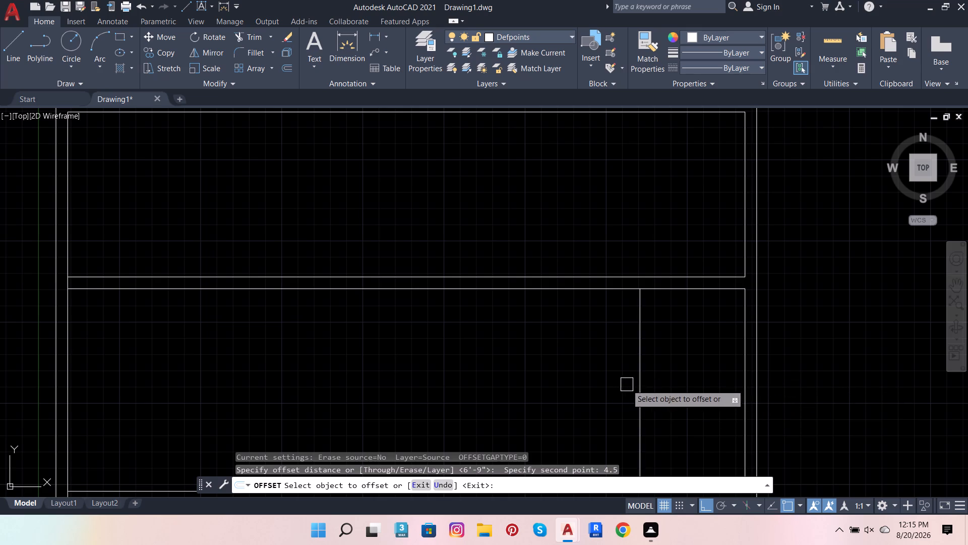
left_click_drag(641, 379, 636, 380)
left_click(385, 427)
Offset the 4.5" partition's left line 12'9" to the left between the two cross walls.
scroll(559, 357, "down", 4)
scroll(560, 369, "up", 4)
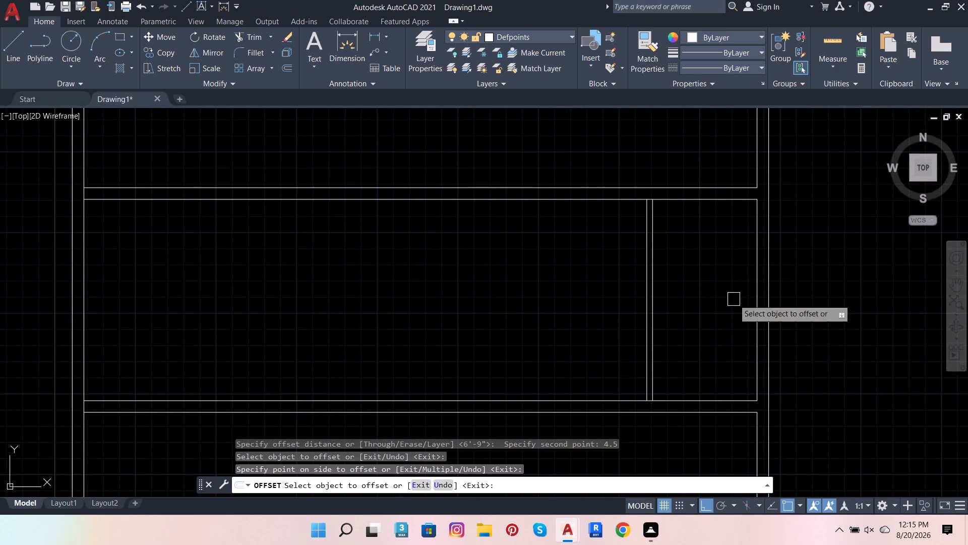
left_click(292, 62)
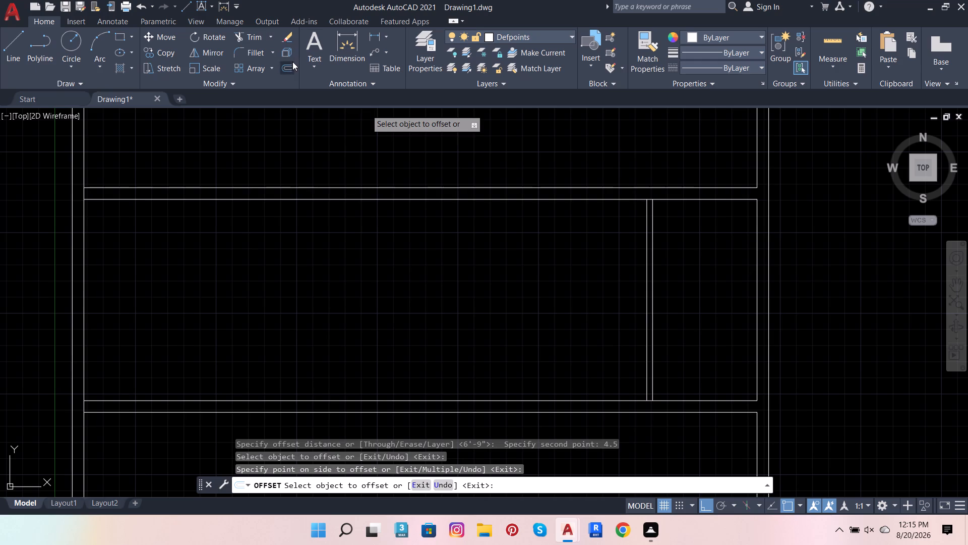
left_click(647, 200)
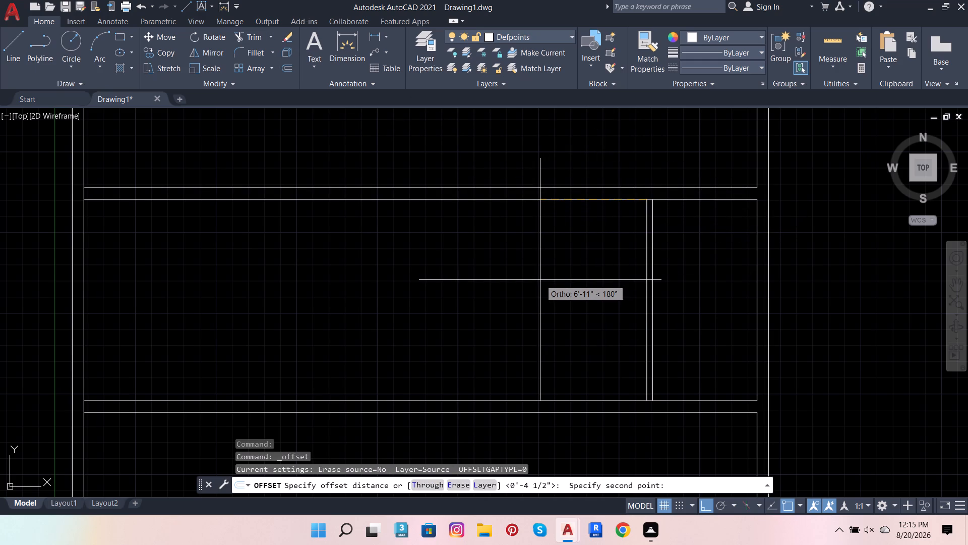
type("12'")
key("9")
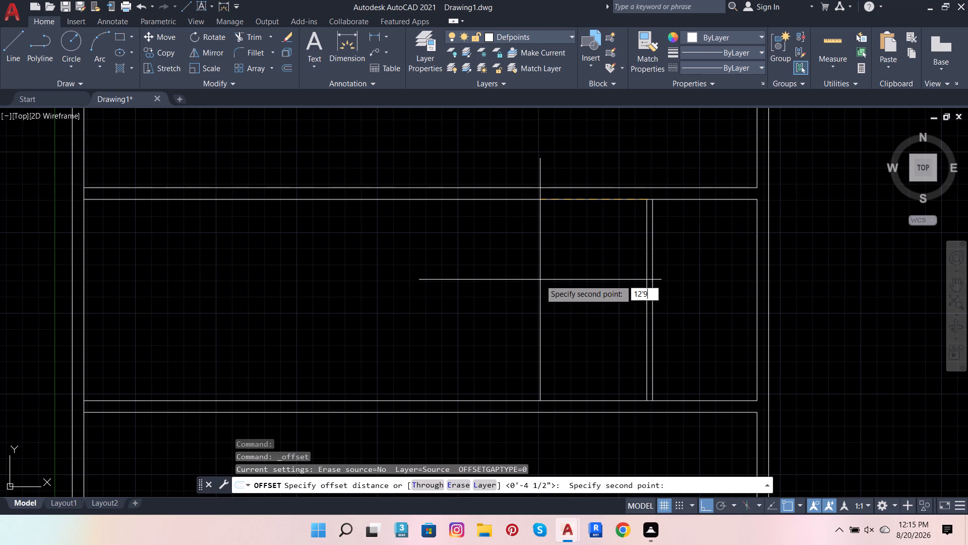
key("Return")
left_click(643, 279)
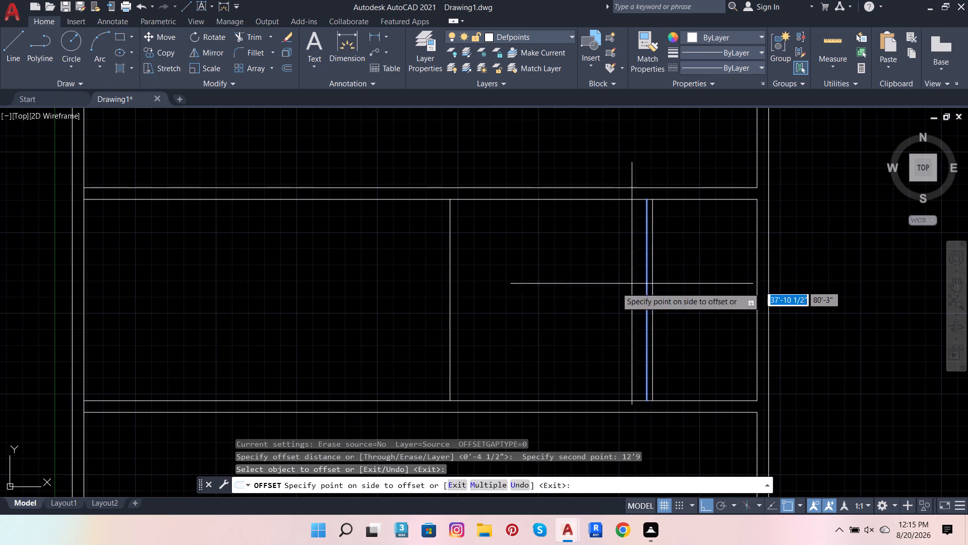
left_click(524, 297)
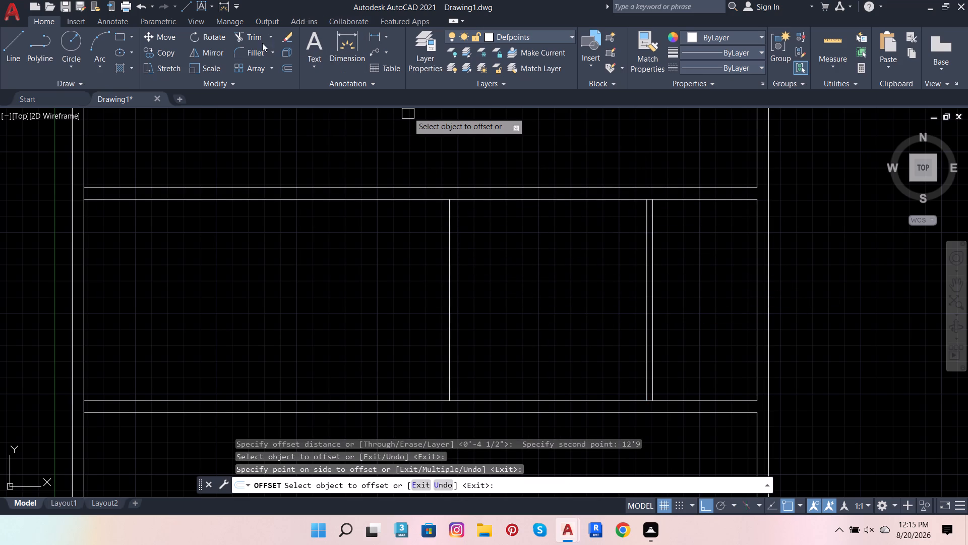
Offset the new vertical line 9" to the left to give the middle dividing wall its thickness.
left_click(290, 71)
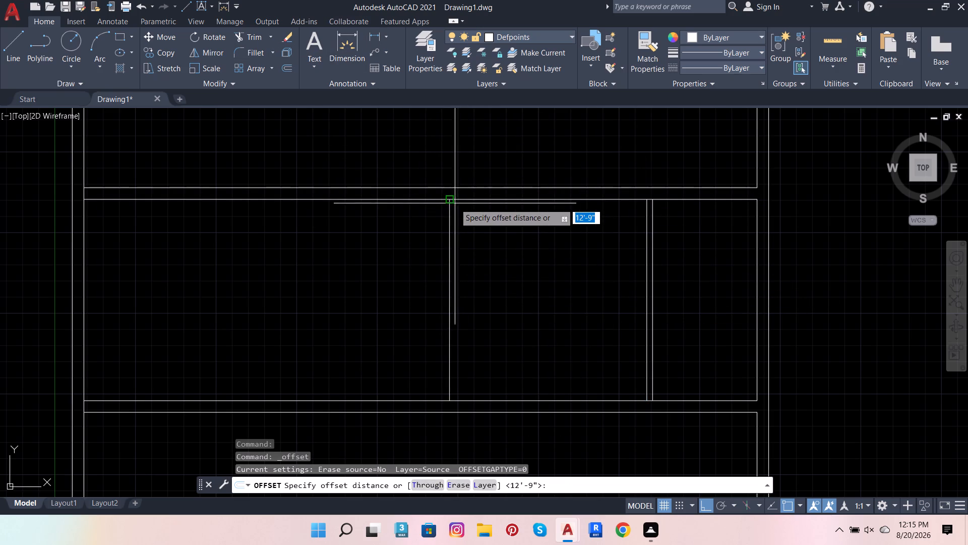
left_click(449, 201)
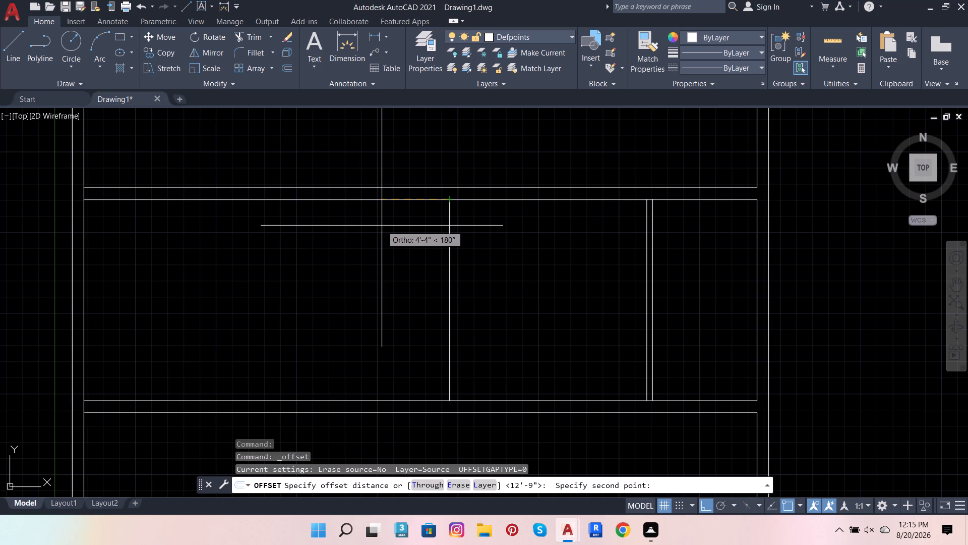
key("9")
key("Return")
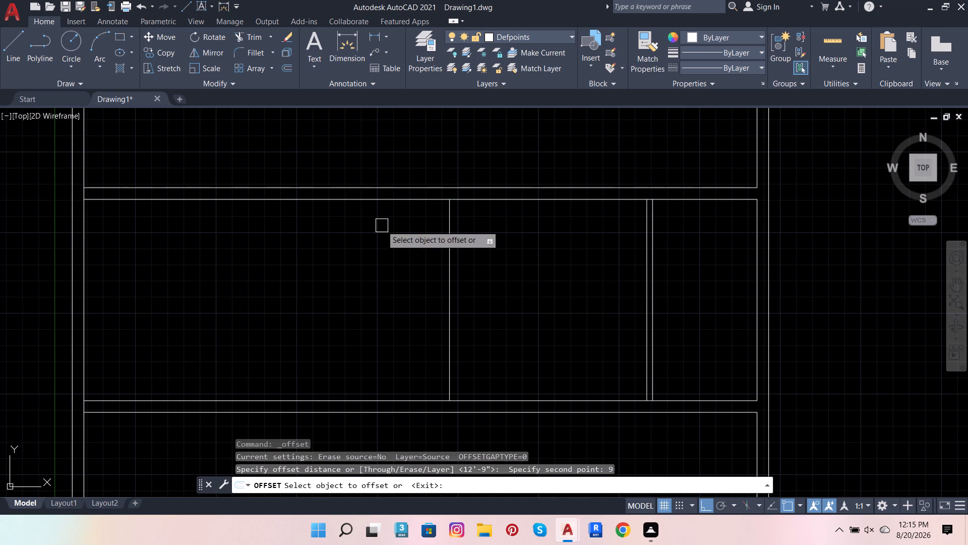
left_click(449, 219)
left_click(264, 220)
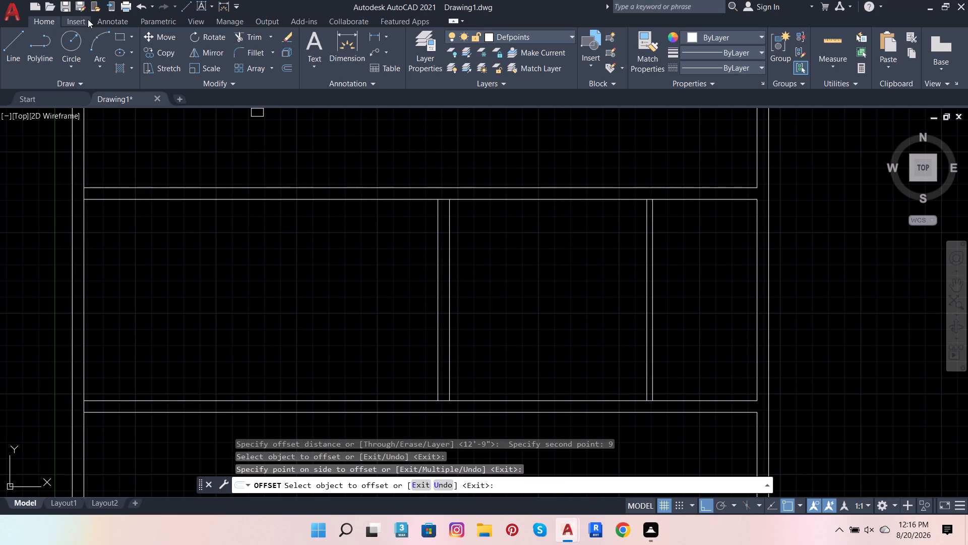
Offset the middle wall's left line 15'4" to the left between the cross walls.
left_click(281, 67)
left_click(439, 198)
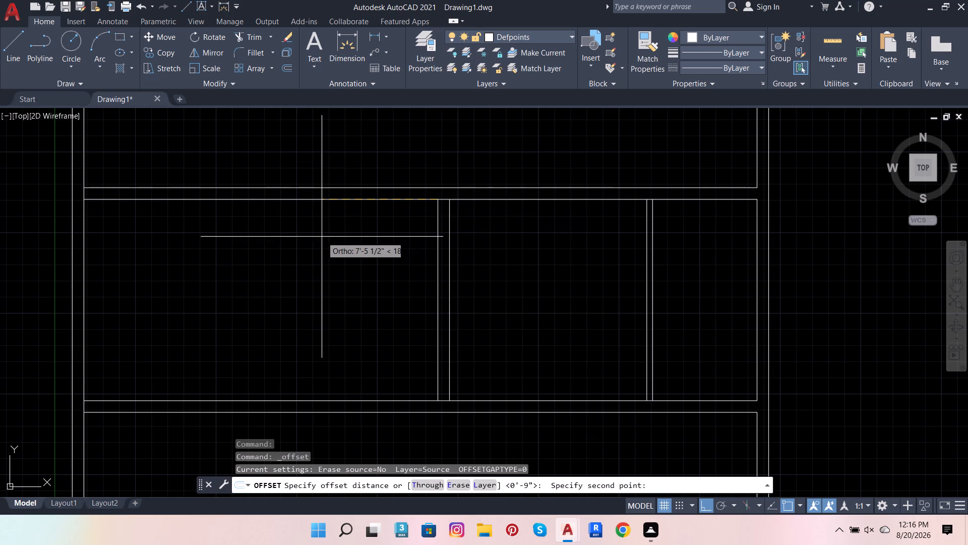
type("15")
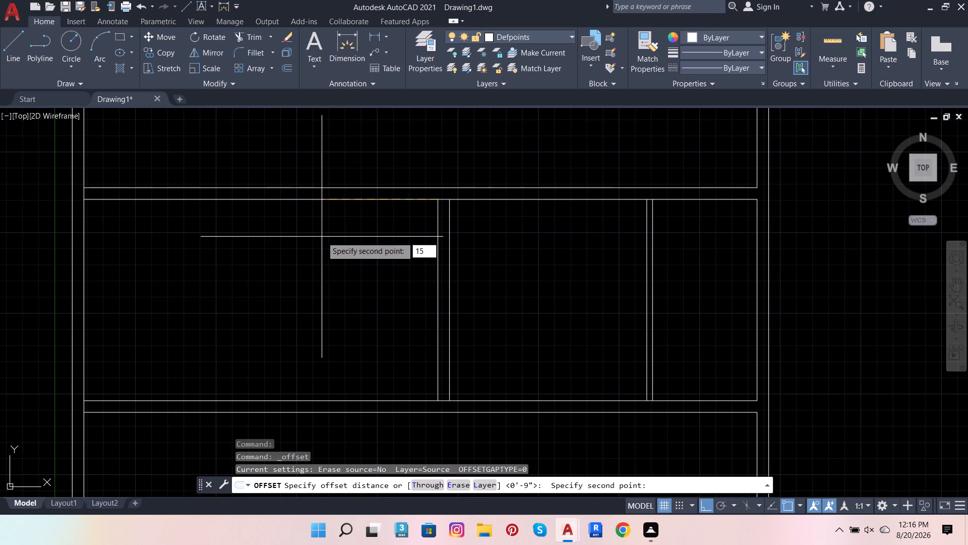
key("apostrophe")
key("4")
key("Return")
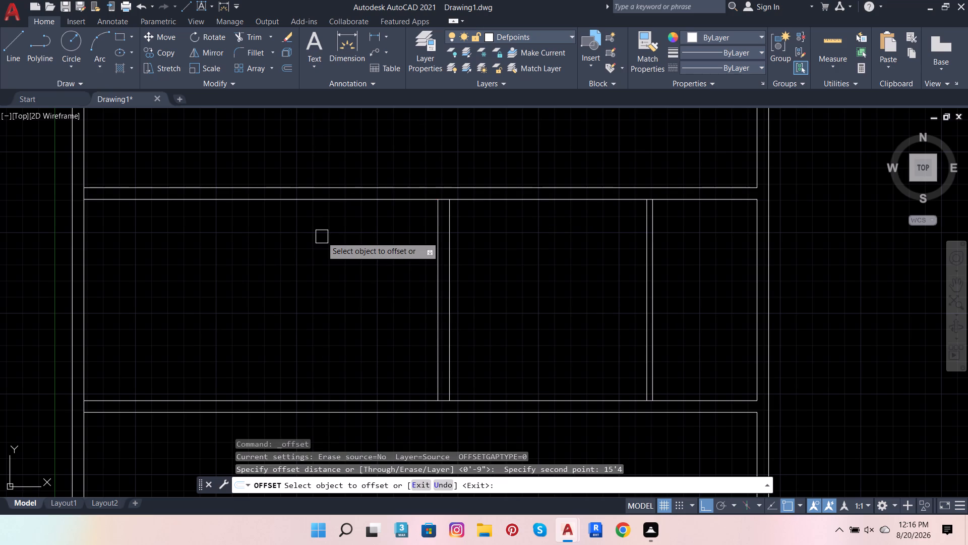
left_click_drag(435, 239, 426, 241)
left_click(125, 302)
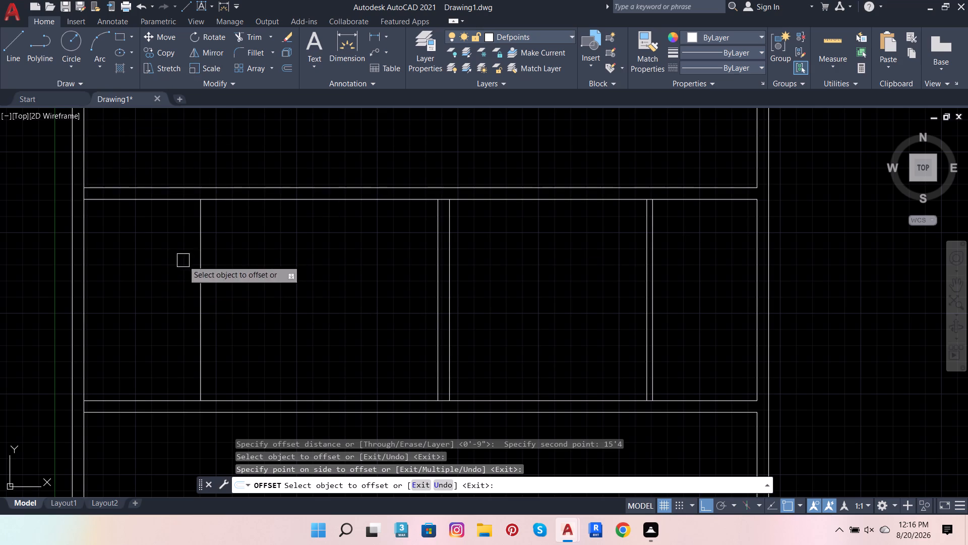
Offset the newest vertical line 4.5" to the left to give the leftmost partition its thickness.
left_click(287, 67)
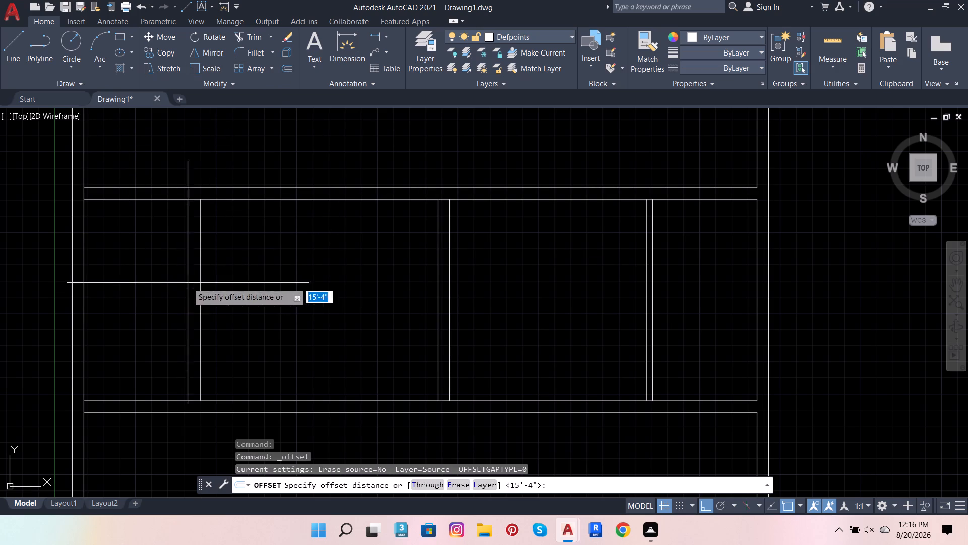
left_click(206, 230)
type("4.5")
key("Return")
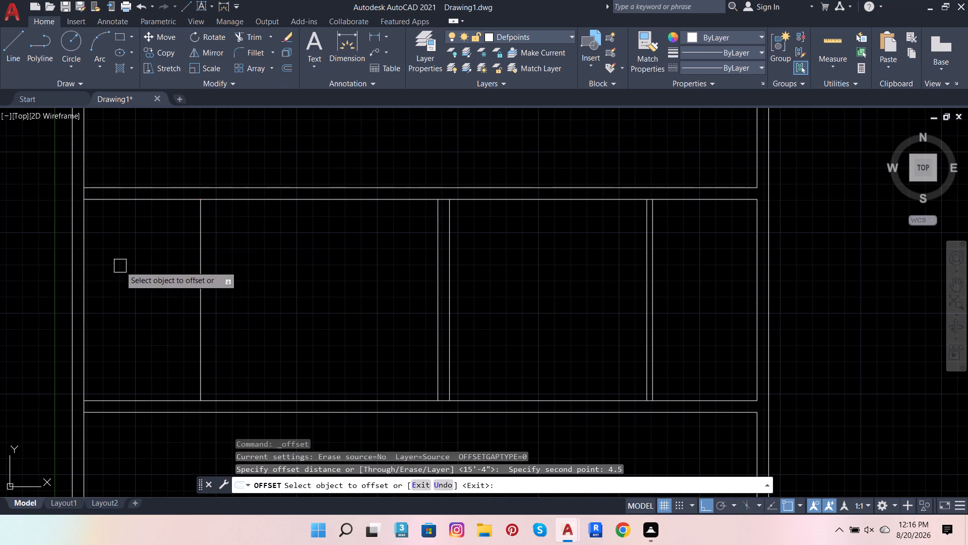
left_click(205, 245)
left_click(76, 268)
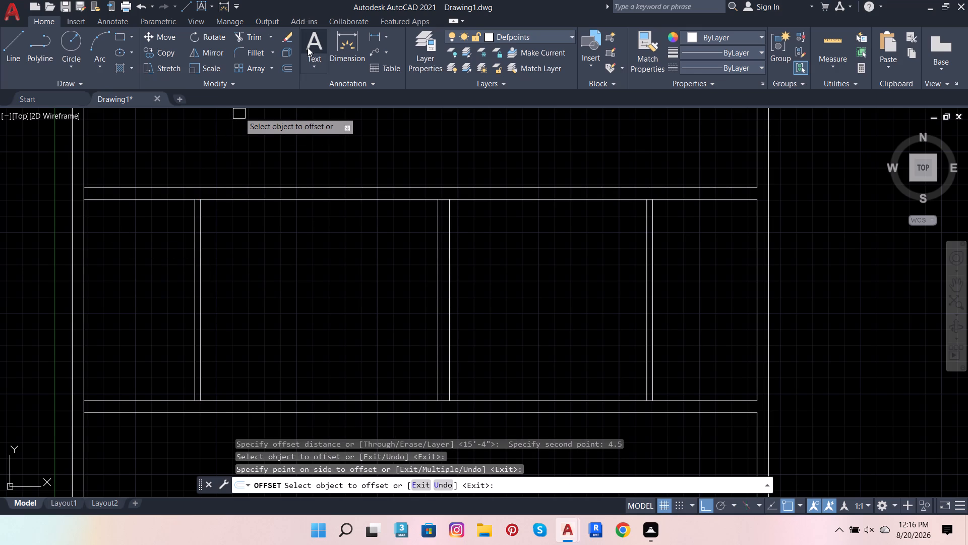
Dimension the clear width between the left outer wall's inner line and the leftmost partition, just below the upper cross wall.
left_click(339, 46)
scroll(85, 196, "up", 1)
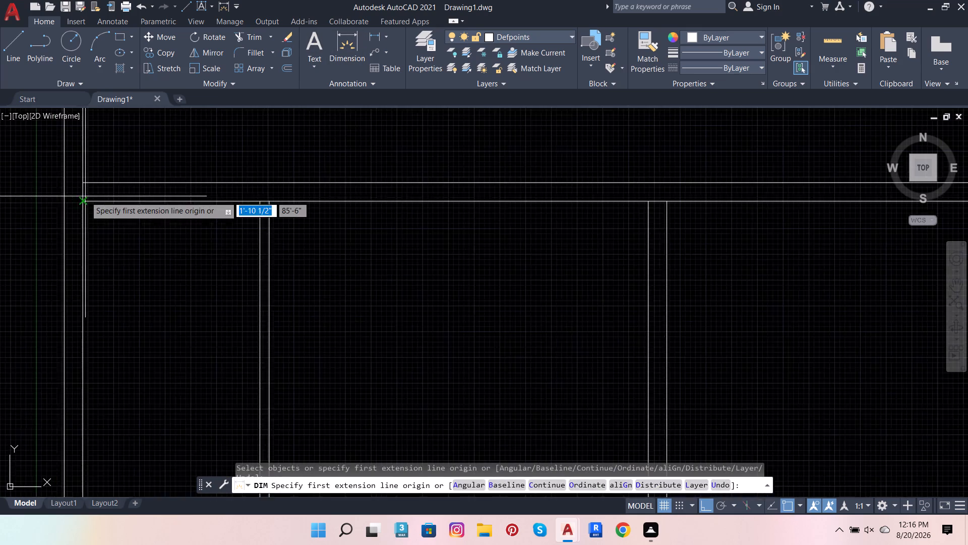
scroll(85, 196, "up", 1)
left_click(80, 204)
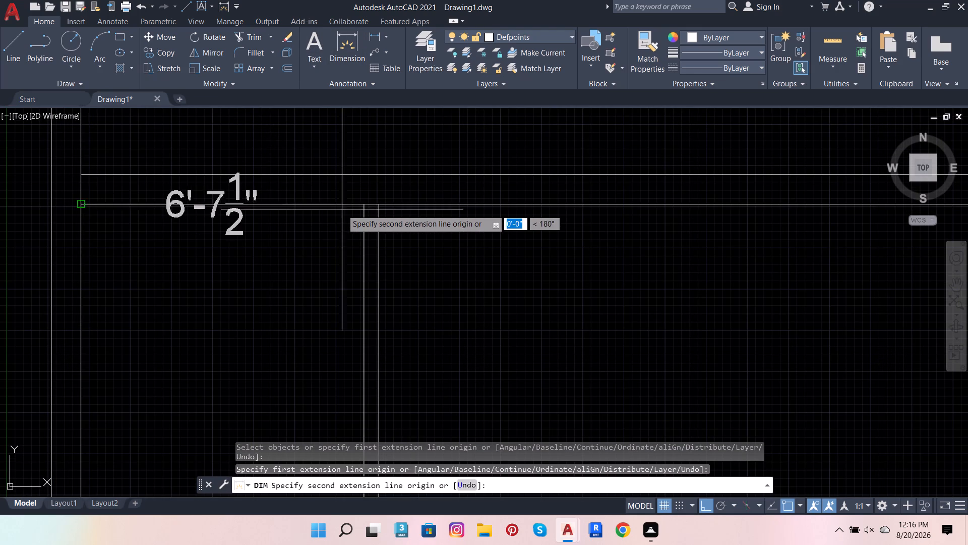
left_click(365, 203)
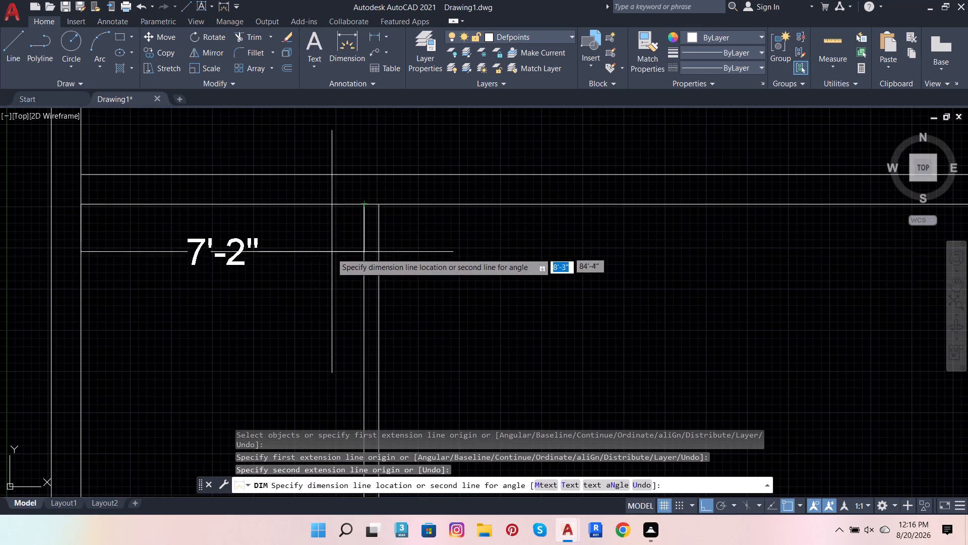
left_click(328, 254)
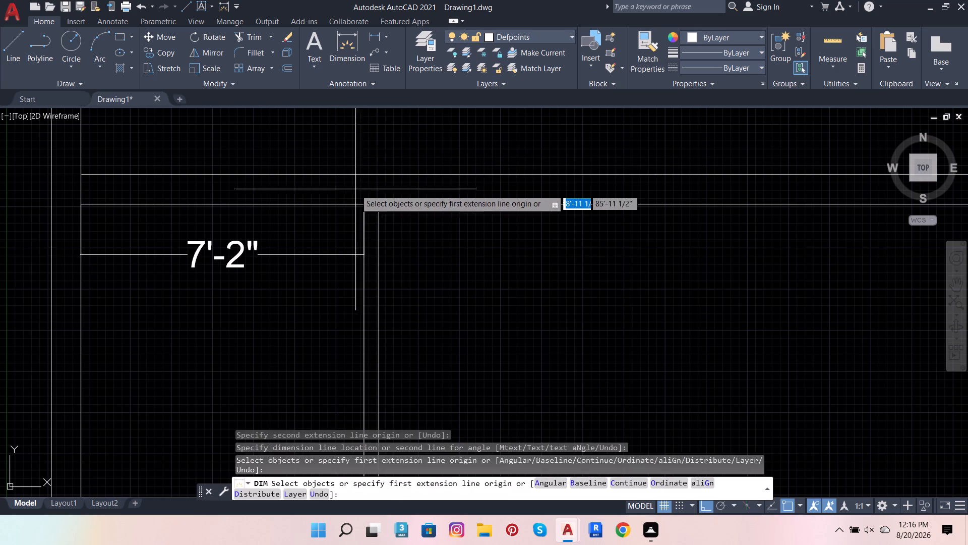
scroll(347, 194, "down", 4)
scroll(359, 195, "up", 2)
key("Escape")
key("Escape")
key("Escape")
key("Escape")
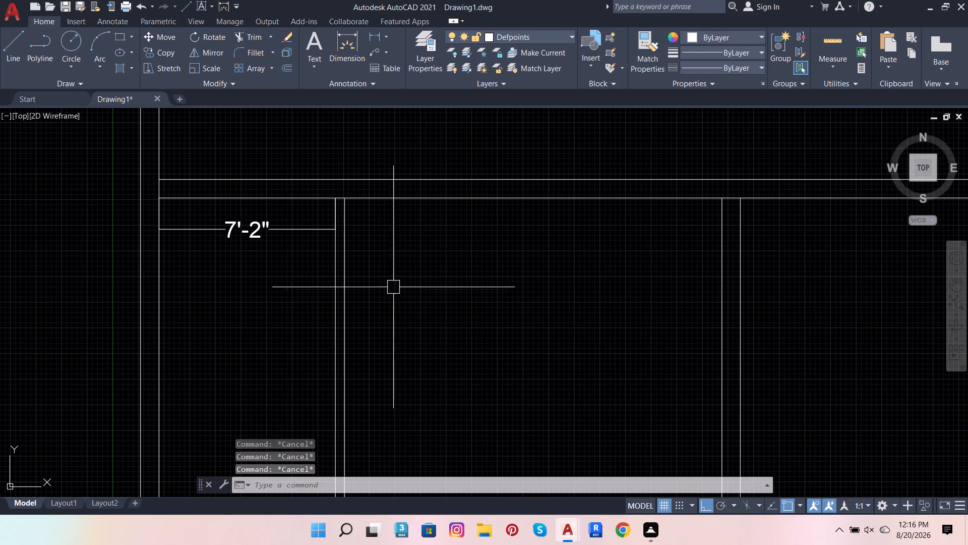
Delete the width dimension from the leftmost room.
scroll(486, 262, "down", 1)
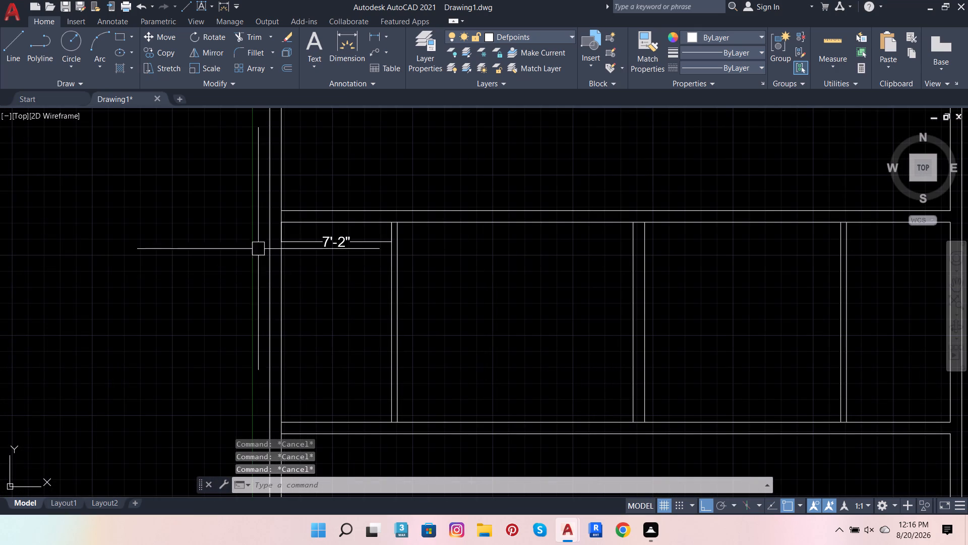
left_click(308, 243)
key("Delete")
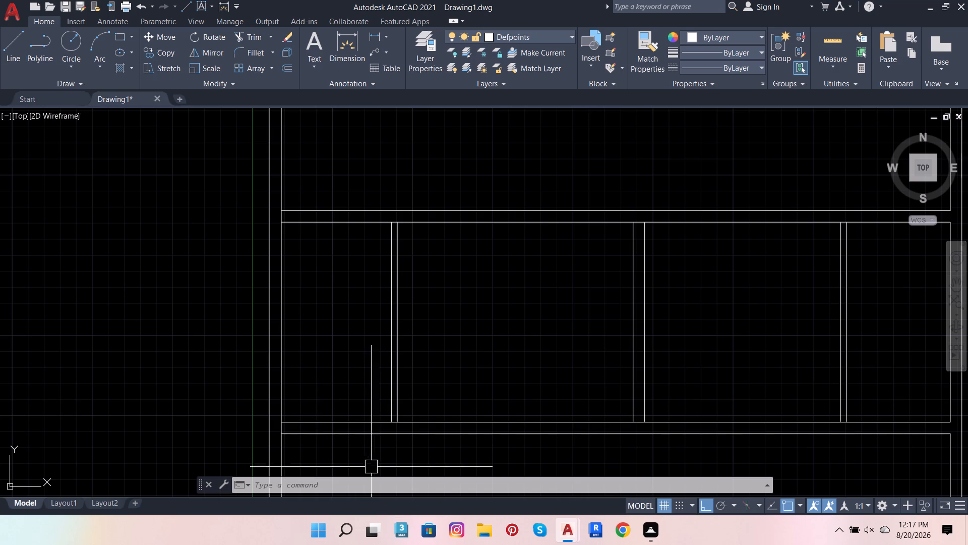
Trim the cross-wall lines between the right 4.5" partition's double lines at its upper and lower ends to open both junctions.
scroll(382, 447, "down", 4)
scroll(393, 414, "up", 5)
scroll(428, 389, "down", 4)
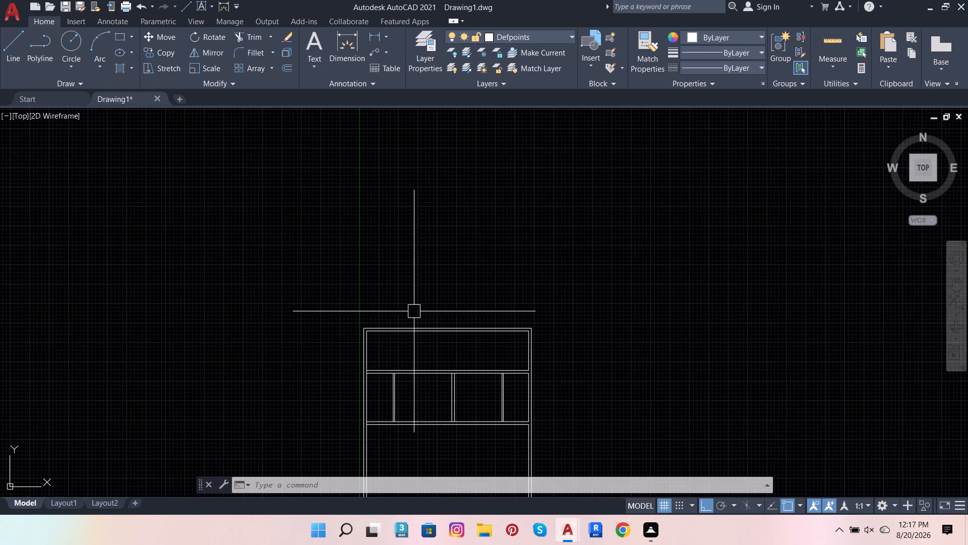
scroll(414, 311, "up", 2)
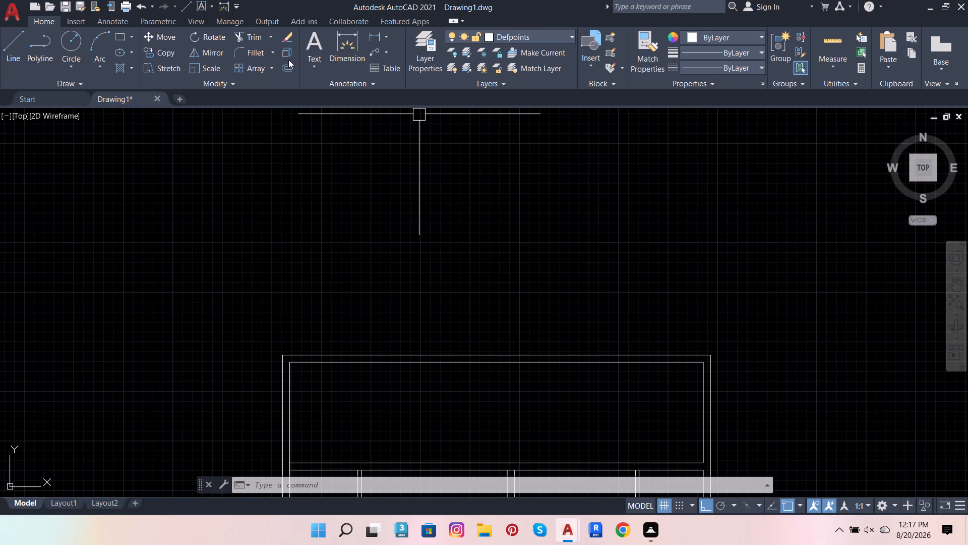
left_click(244, 32)
scroll(370, 28, "down", 4)
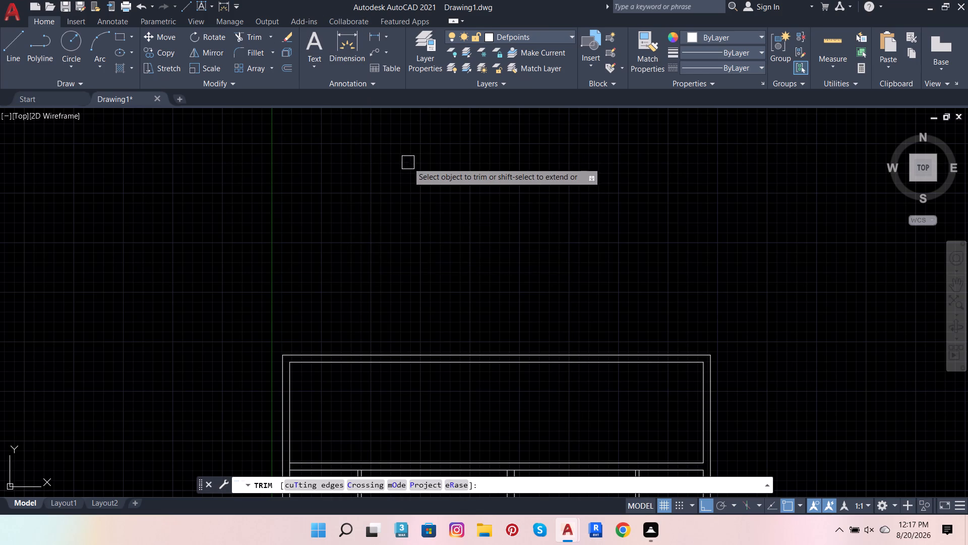
scroll(407, 163, "down", 1)
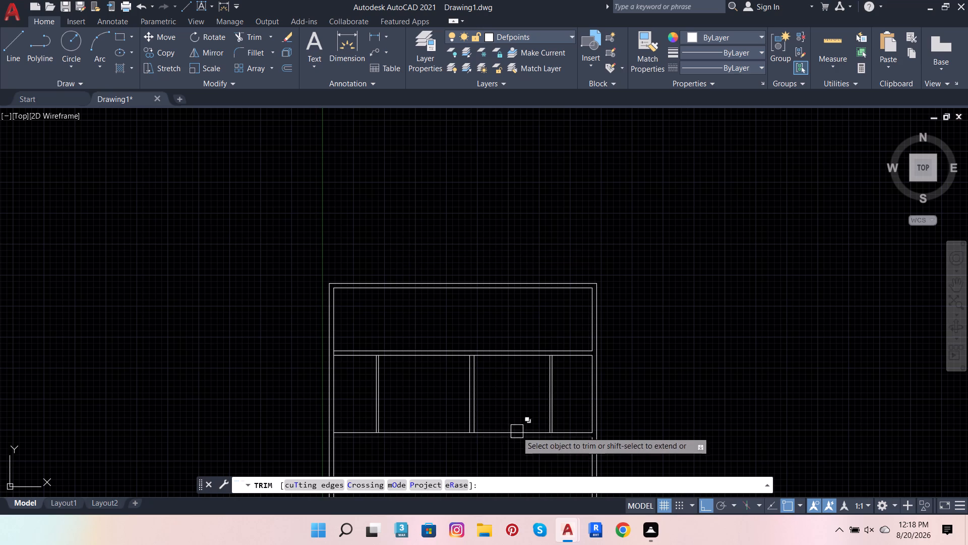
scroll(548, 377, "up", 3)
scroll(546, 283, "up", 2)
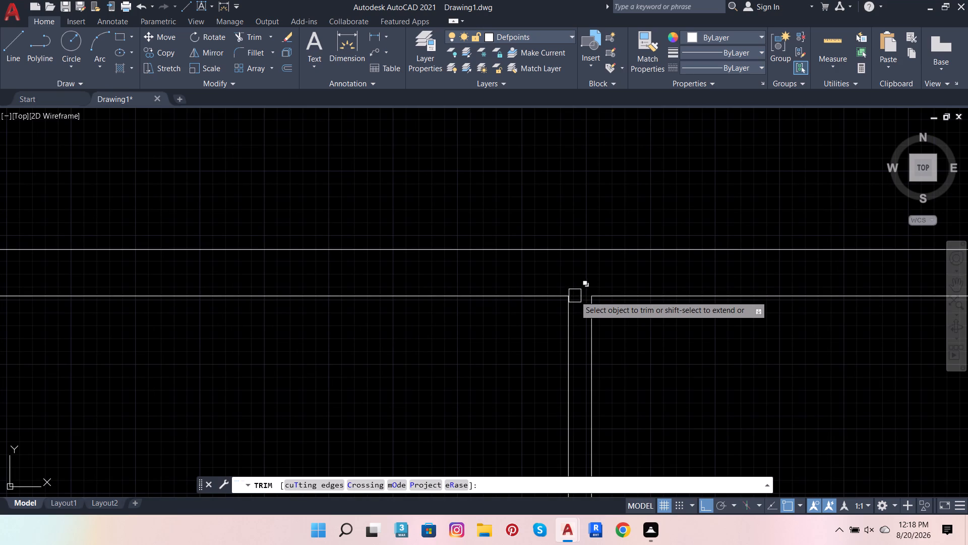
left_click(580, 295)
scroll(614, 209, "down", 3)
scroll(568, 460, "up", 1)
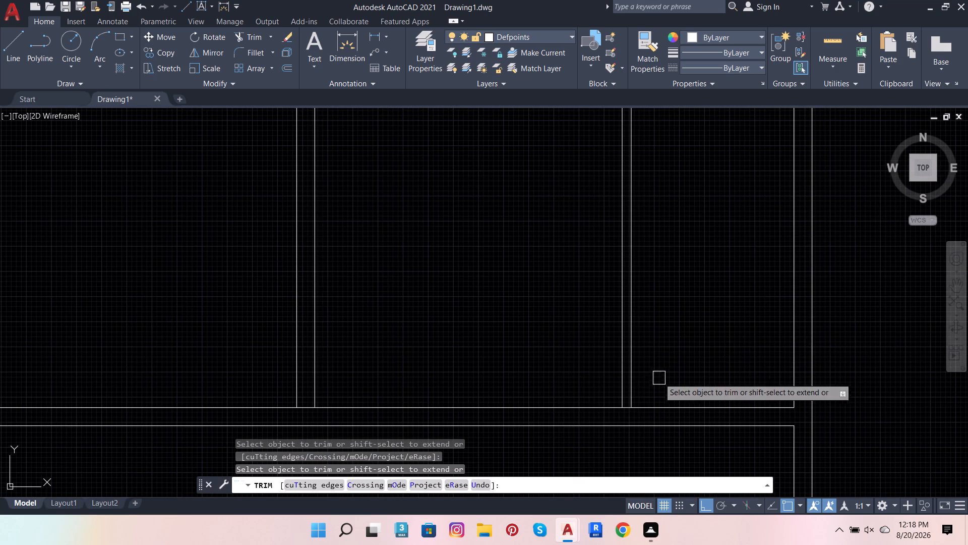
scroll(637, 399, "up", 2)
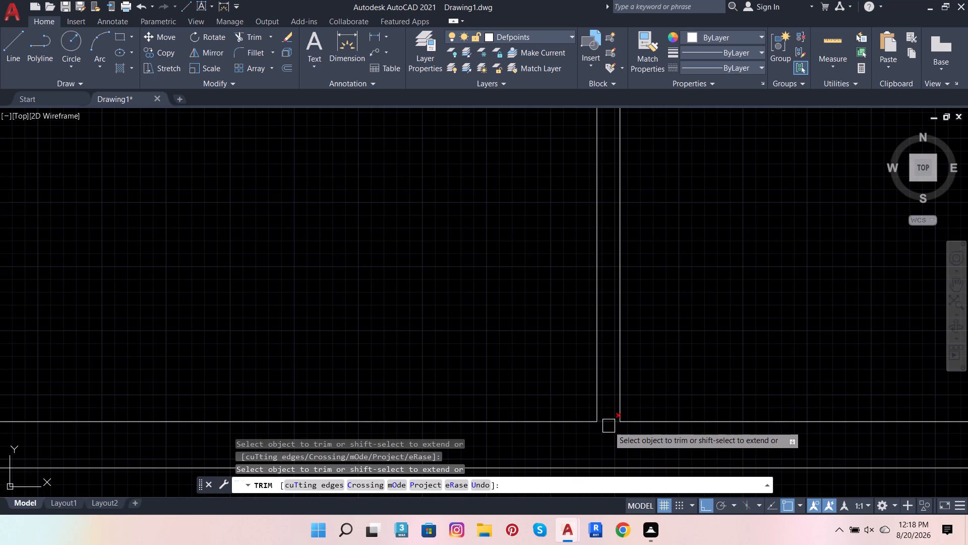
left_click(609, 426)
Trim the lower cross wall's upper line between the double lines of the middle 9" wall to open that junction.
scroll(755, 423, "down", 4)
scroll(623, 441, "up", 1)
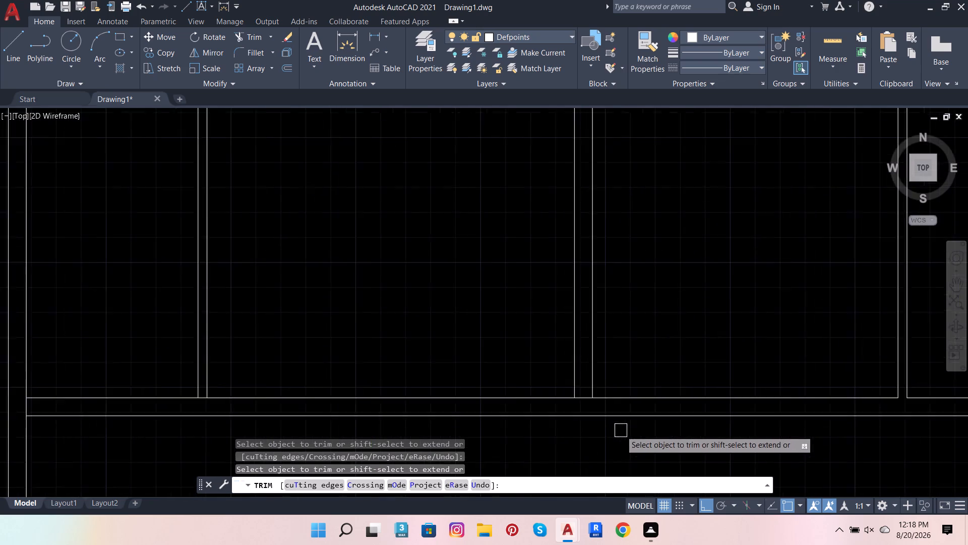
scroll(621, 430, "up", 2)
scroll(563, 382, "up", 2)
left_click(563, 383)
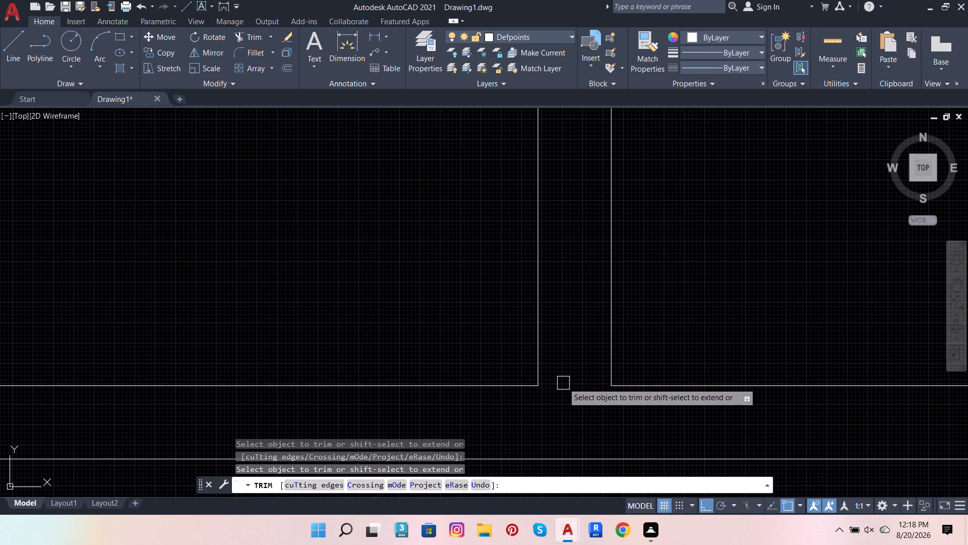
scroll(573, 428, "down", 3)
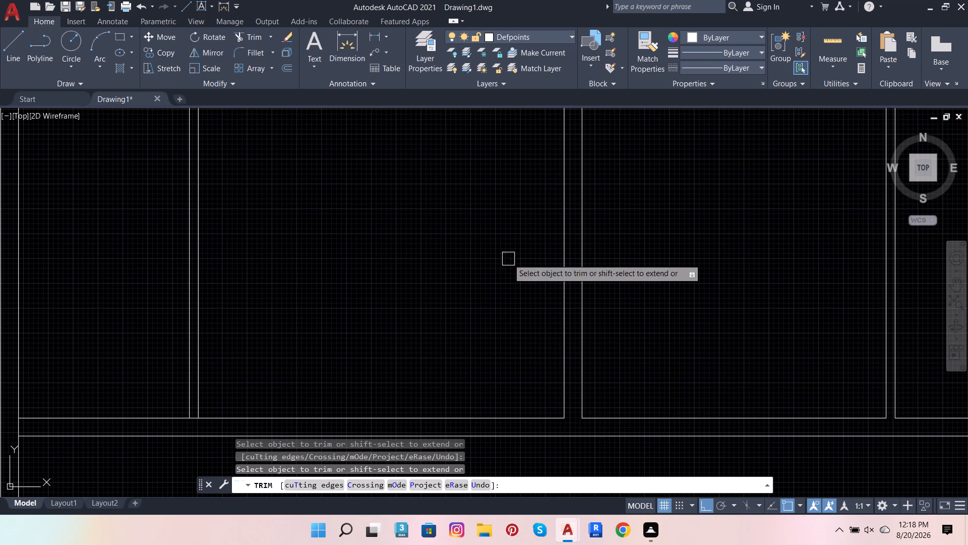
scroll(549, 320, "down", 4)
scroll(513, 292, "up", 1)
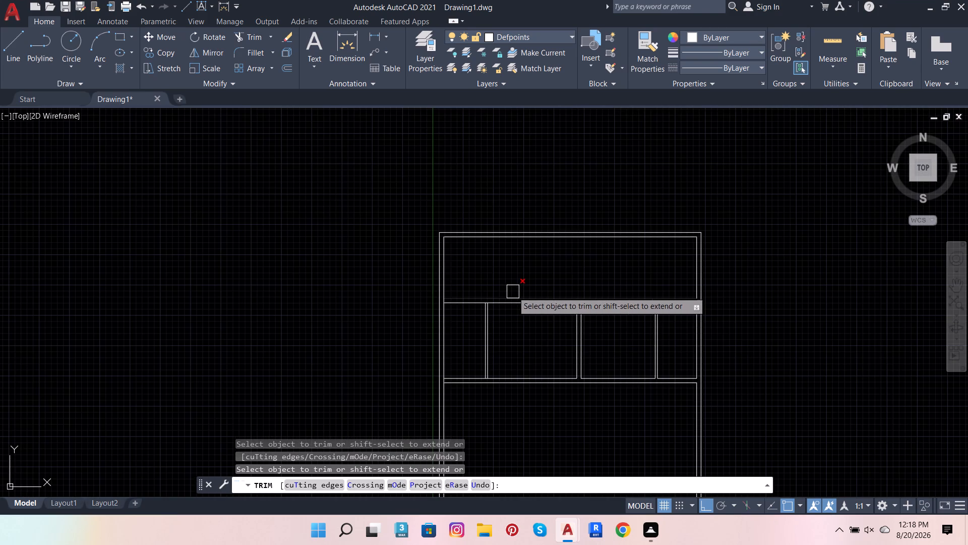
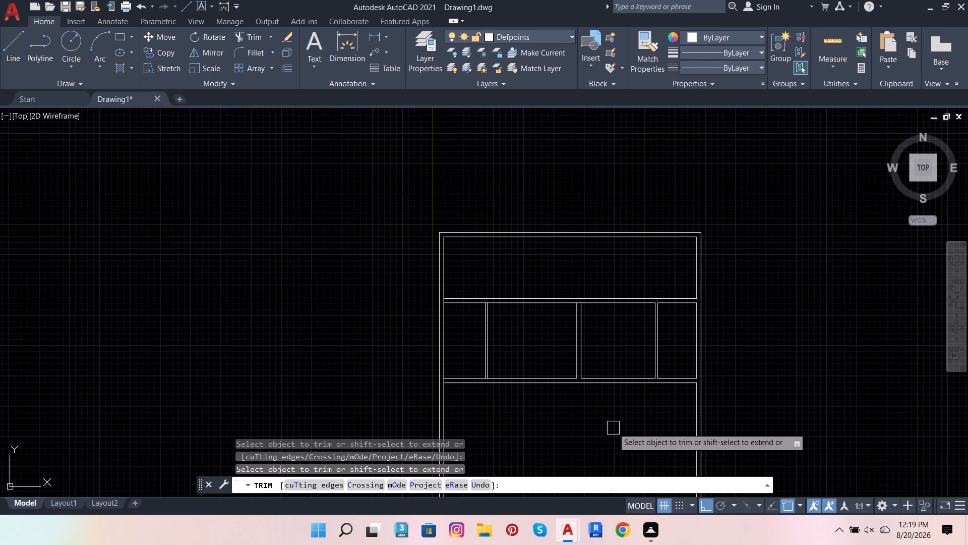
Trim the upper cross wall's lower line between the double lines of the middle 9" wall to open that junction.
scroll(549, 320, "up", 1)
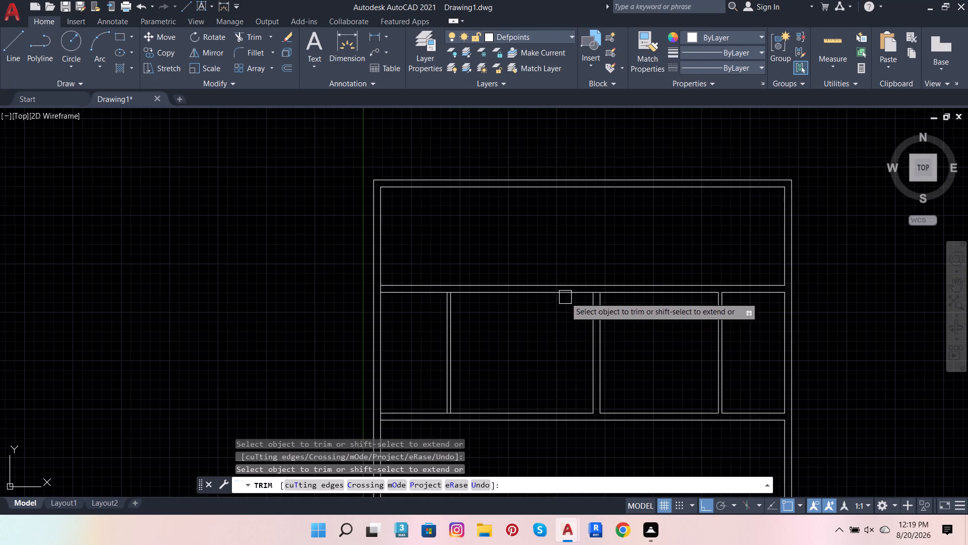
scroll(608, 281, "up", 4)
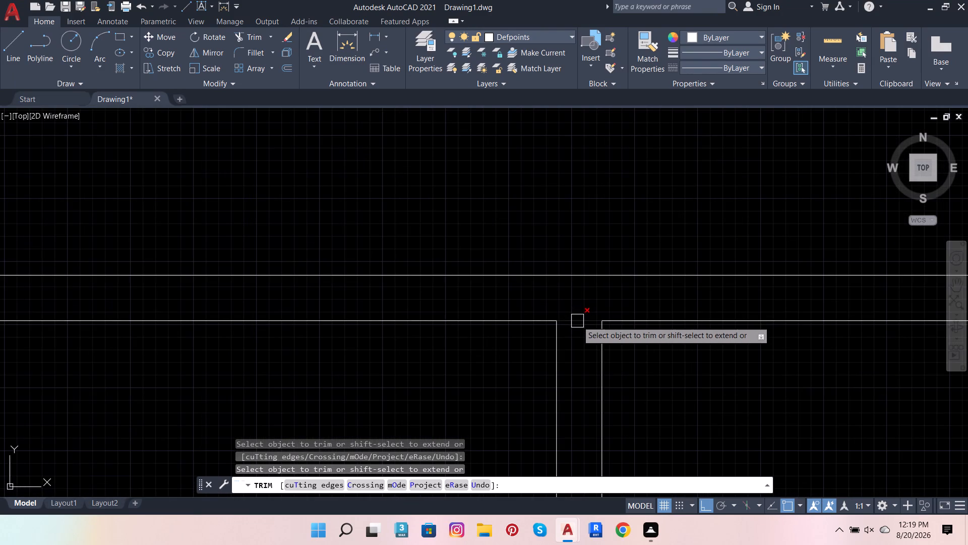
left_click(577, 321)
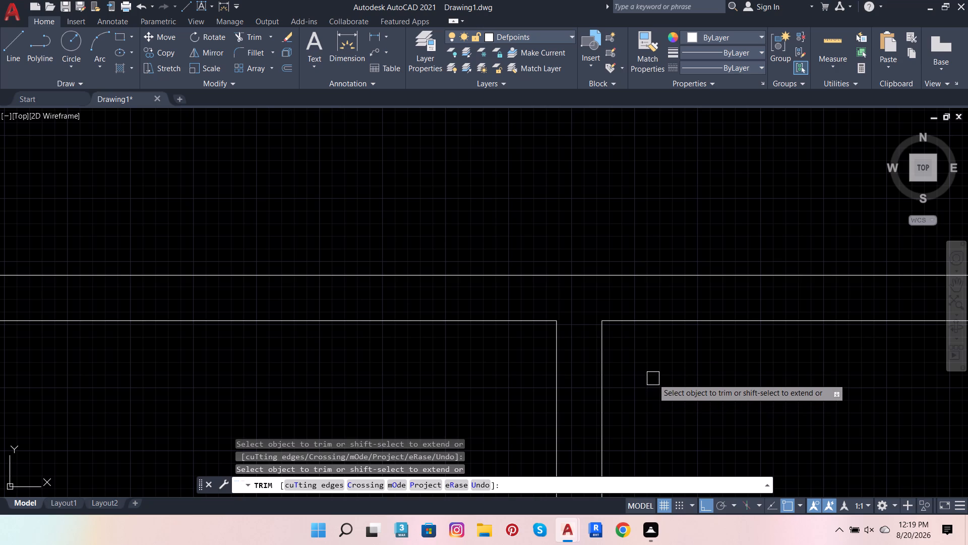
Trim the cross-wall lines between the leftmost 4.5" partition's double lines at its lower and upper ends to open both junctions.
scroll(653, 378, "down", 7)
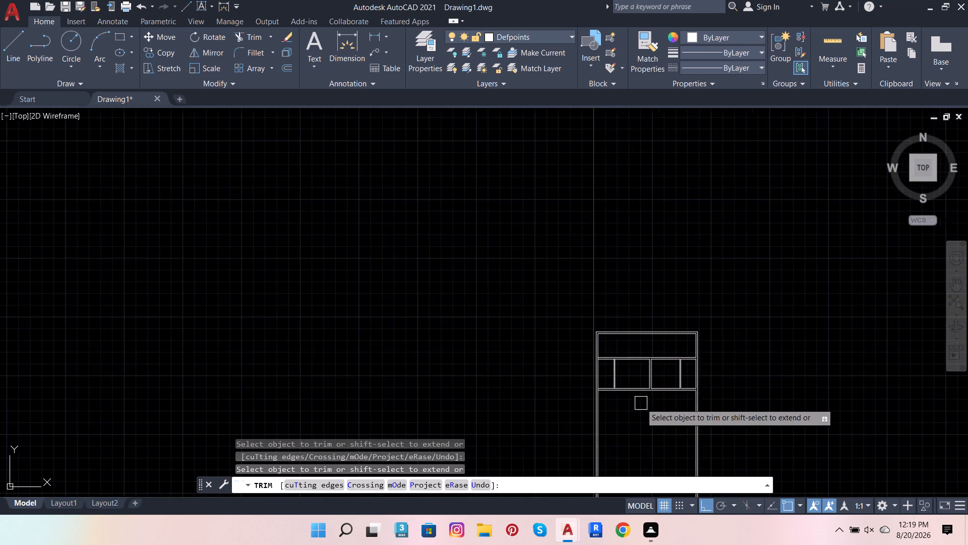
scroll(641, 403, "up", 2)
scroll(556, 365, "up", 3)
scroll(622, 375, "up", 3)
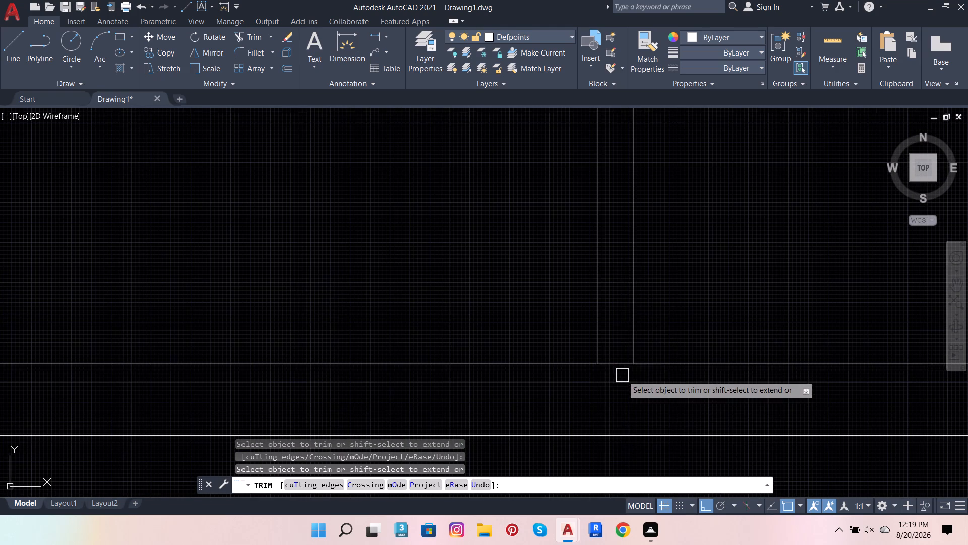
left_click(616, 364)
scroll(623, 426, "down", 4)
scroll(597, 215, "up", 2)
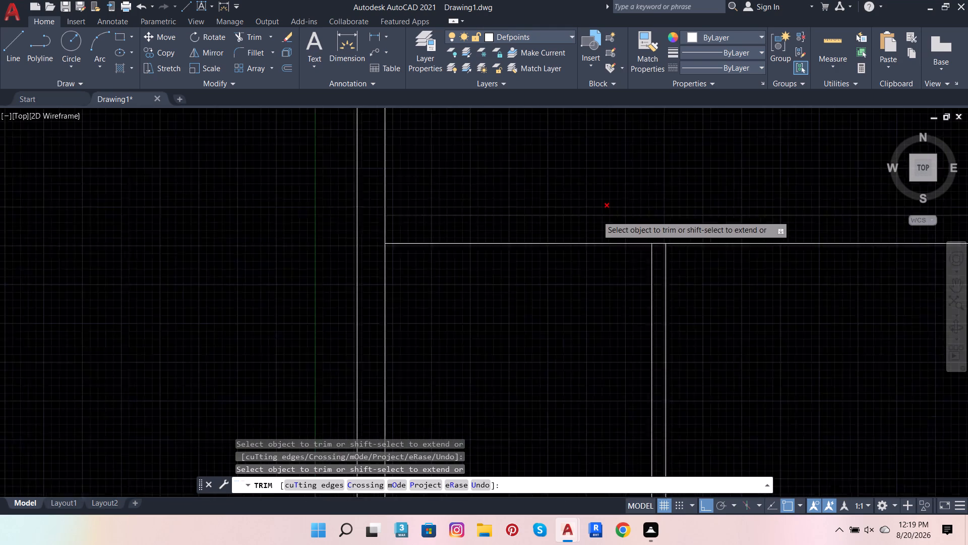
scroll(597, 215, "up", 1)
scroll(691, 262, "up", 2)
left_click(695, 256)
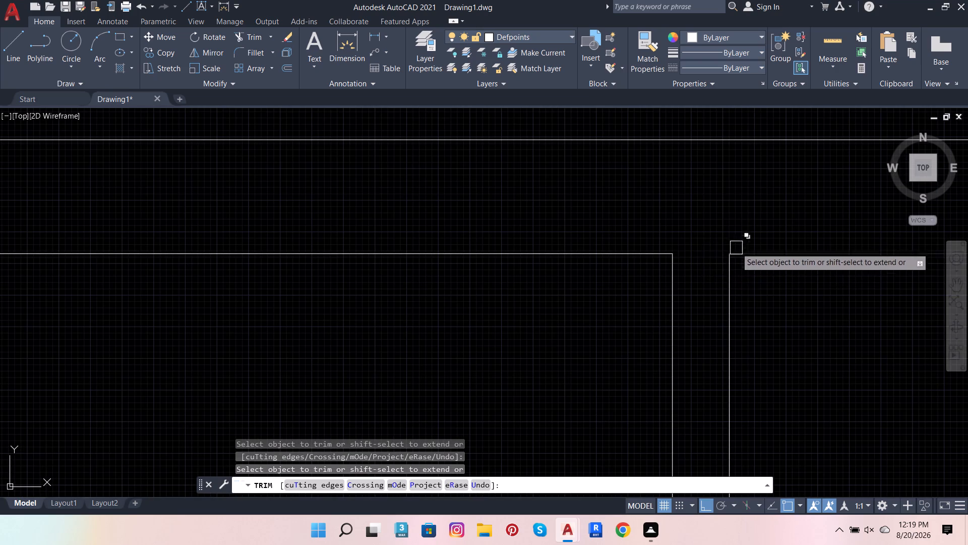
scroll(789, 238, "down", 3)
scroll(683, 272, "down", 2)
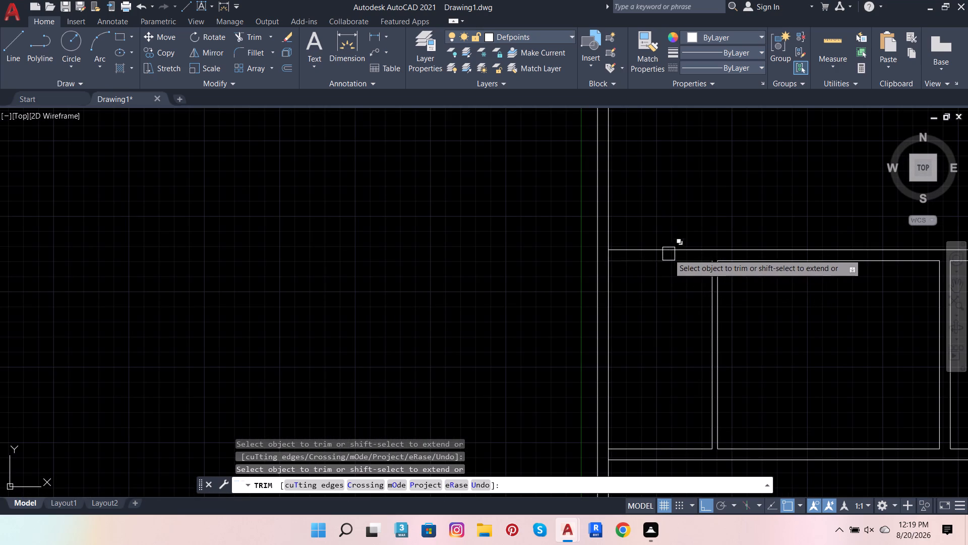
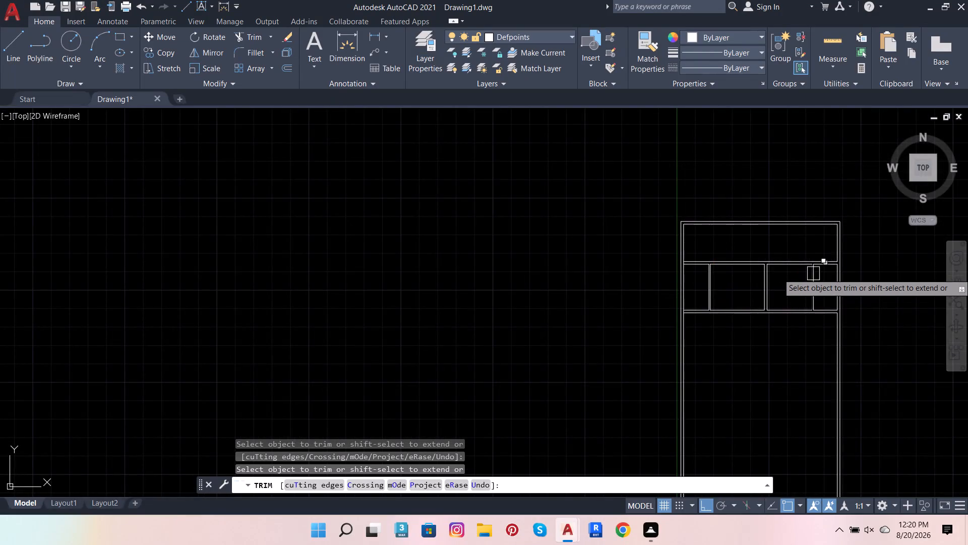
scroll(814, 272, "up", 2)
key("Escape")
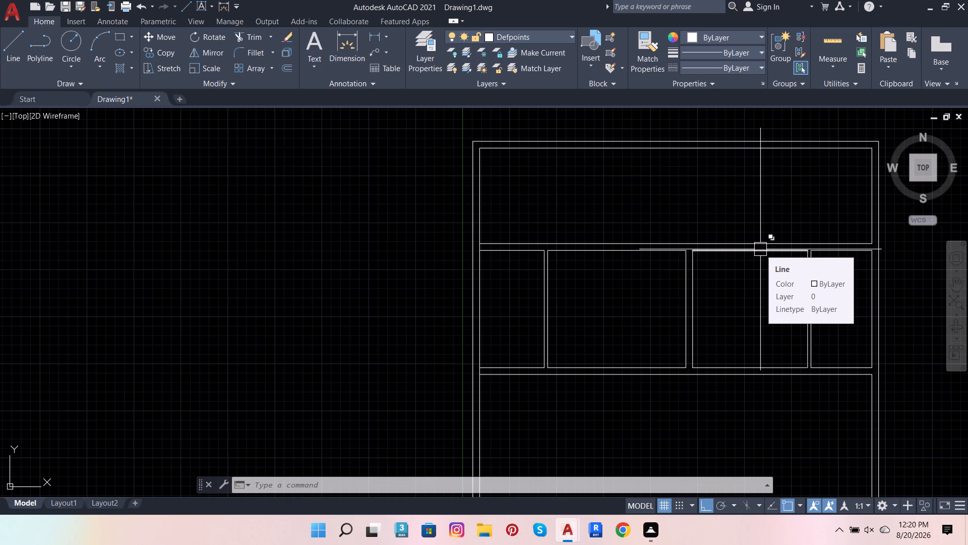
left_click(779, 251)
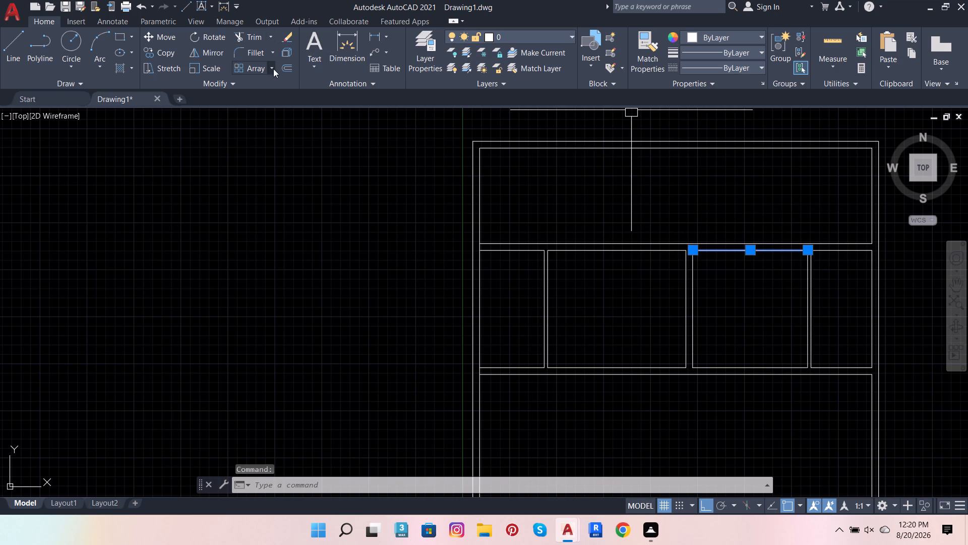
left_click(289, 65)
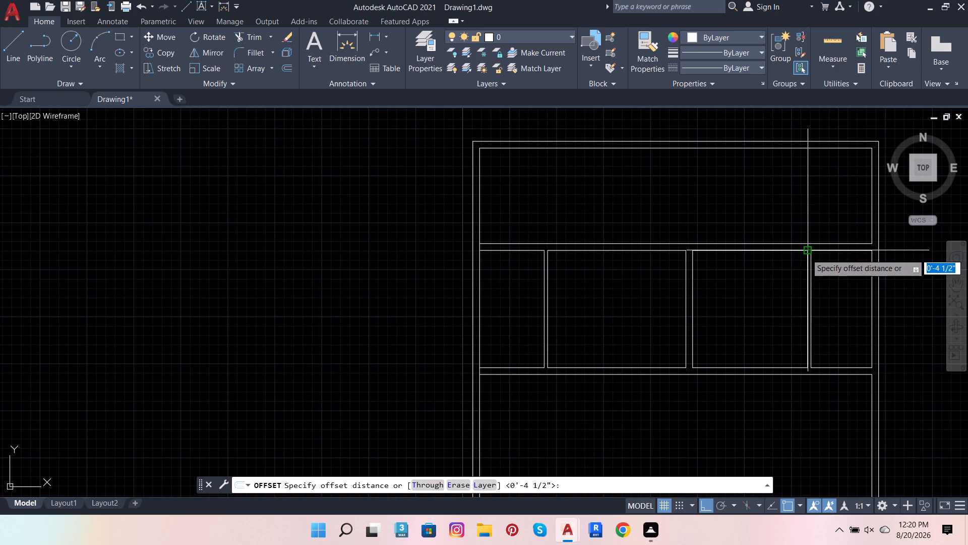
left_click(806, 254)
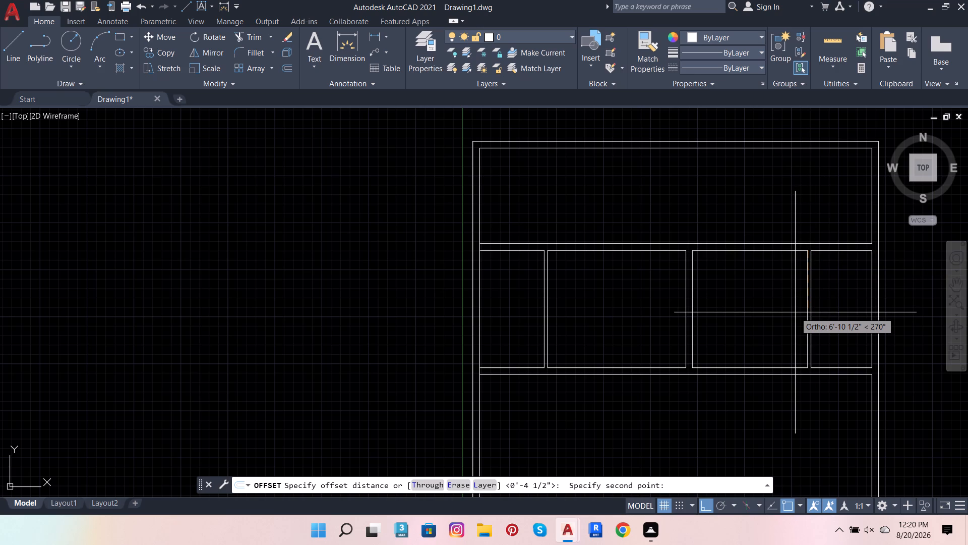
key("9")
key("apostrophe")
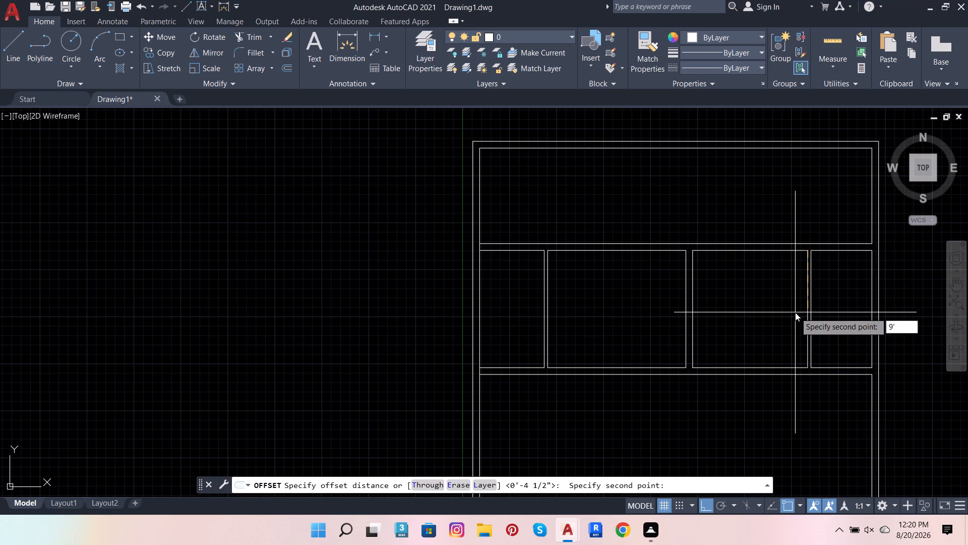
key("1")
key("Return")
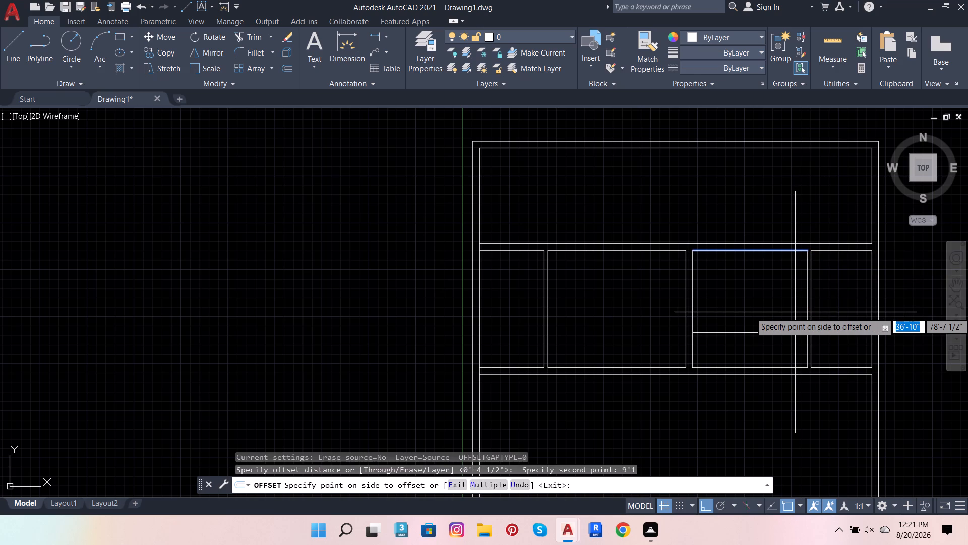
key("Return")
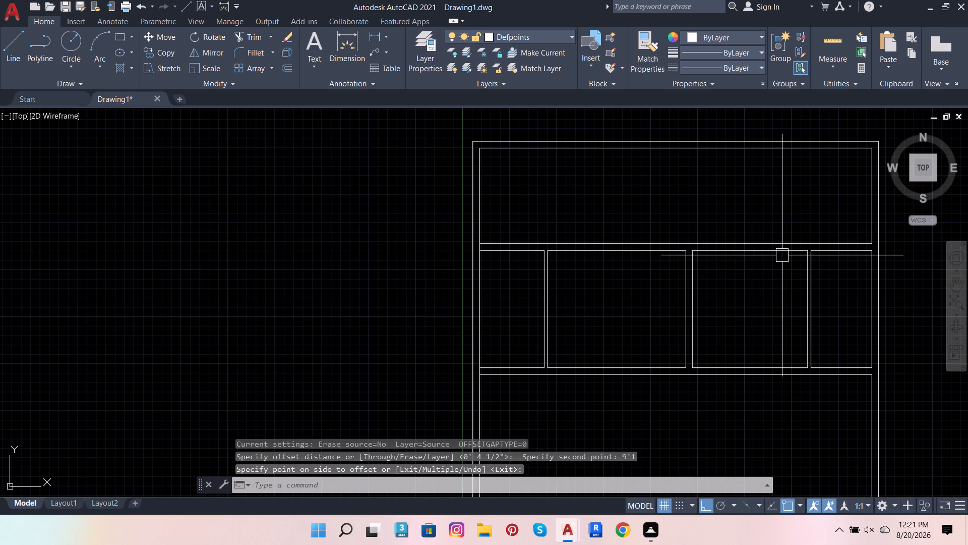
Offset the upper cross wall's lower line 9'1" downward in the room between the middle 9" wall and the rightmost partition.
left_click(782, 255)
left_click(777, 310)
key("Escape")
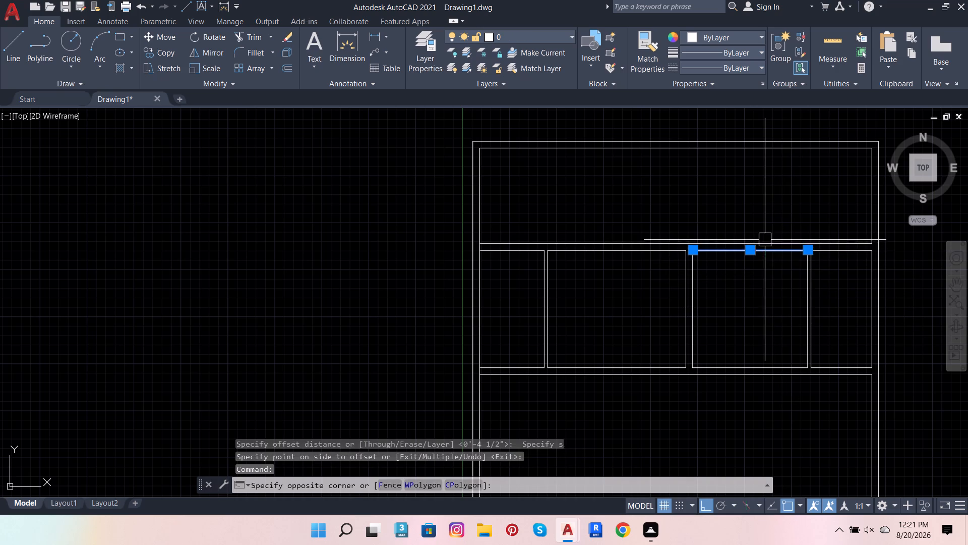
left_click(286, 63)
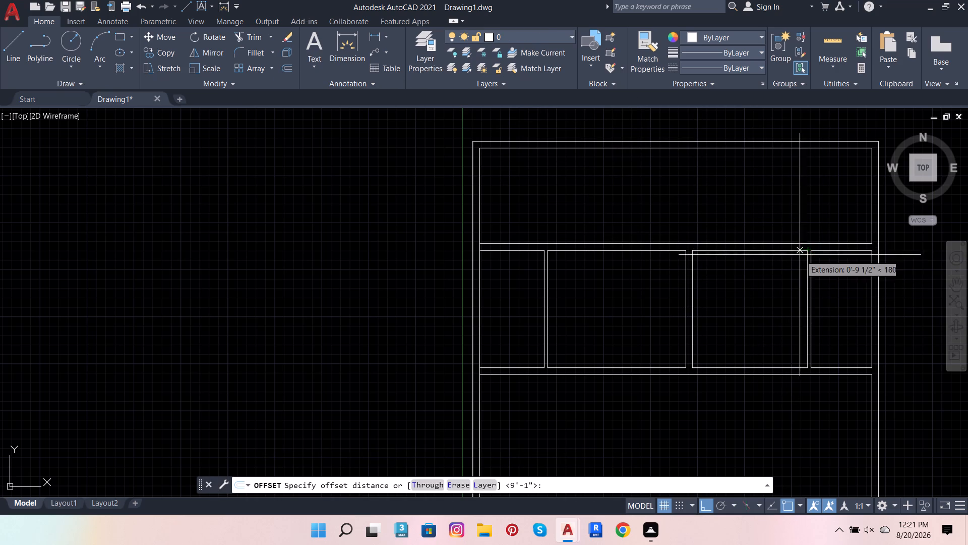
left_click(804, 249)
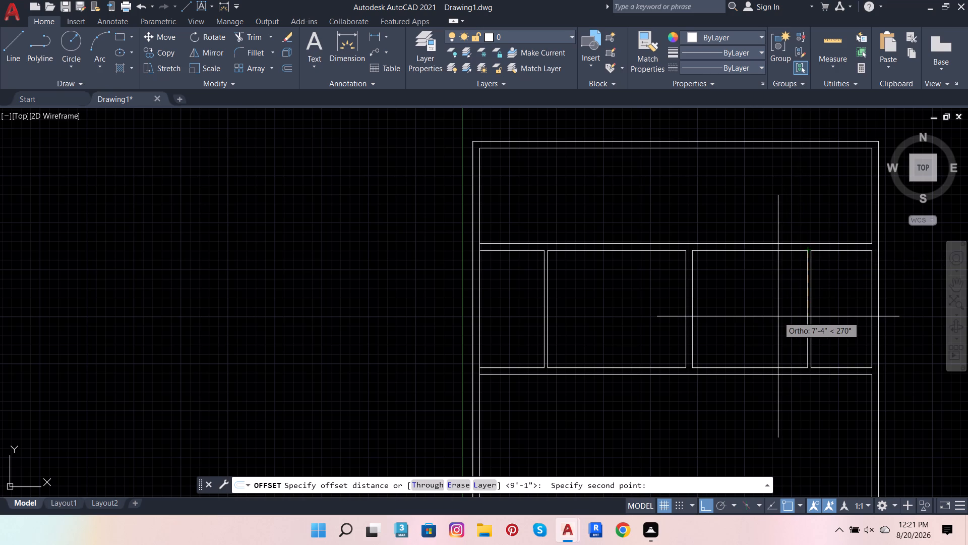
type("9'1")
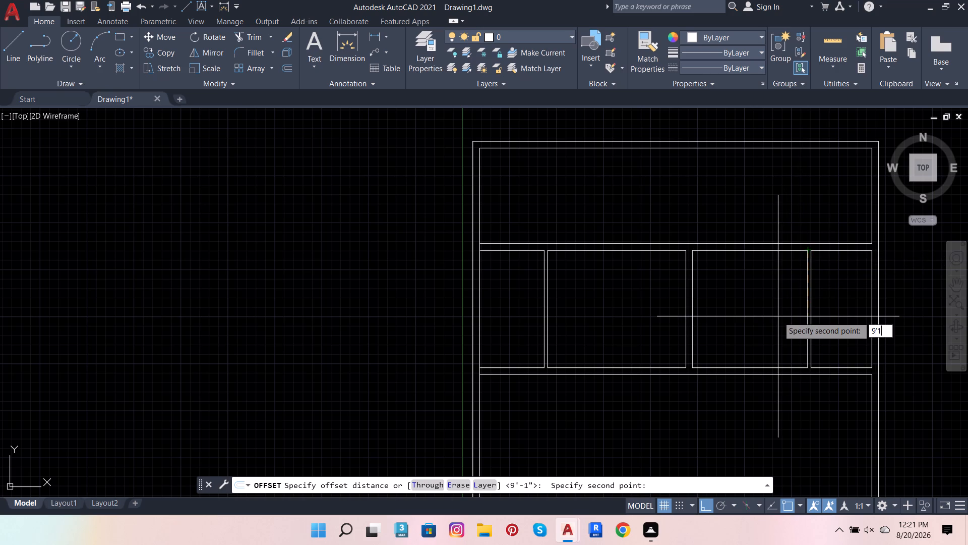
key("Return")
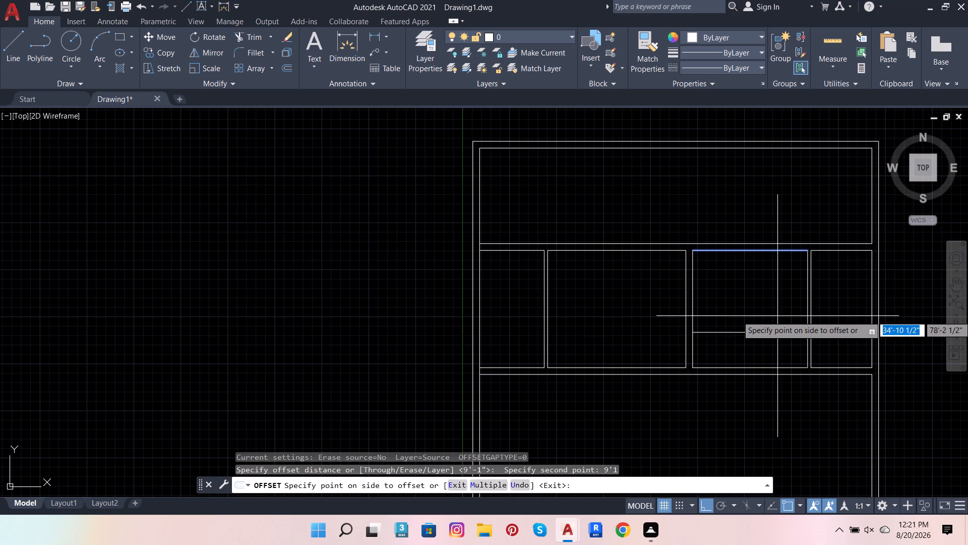
left_click(777, 316)
key("Escape")
key("Escape")
key("Escape")
key("Escape")
key("Escape")
key("Escape")
key("Escape")
key("Escape")
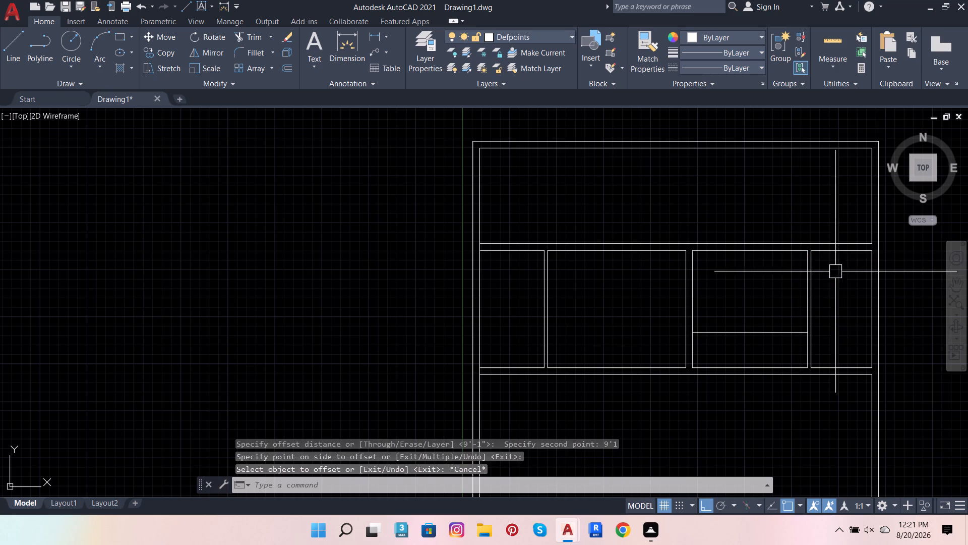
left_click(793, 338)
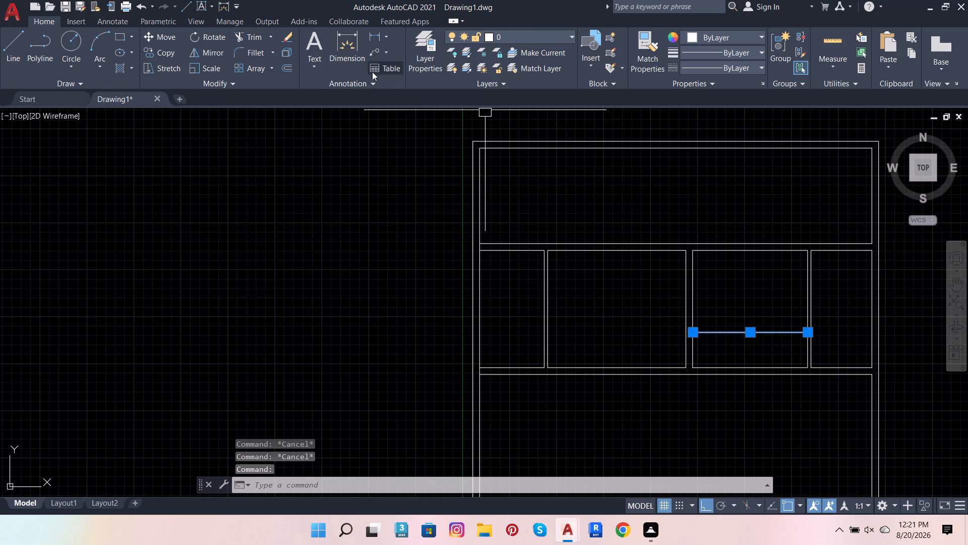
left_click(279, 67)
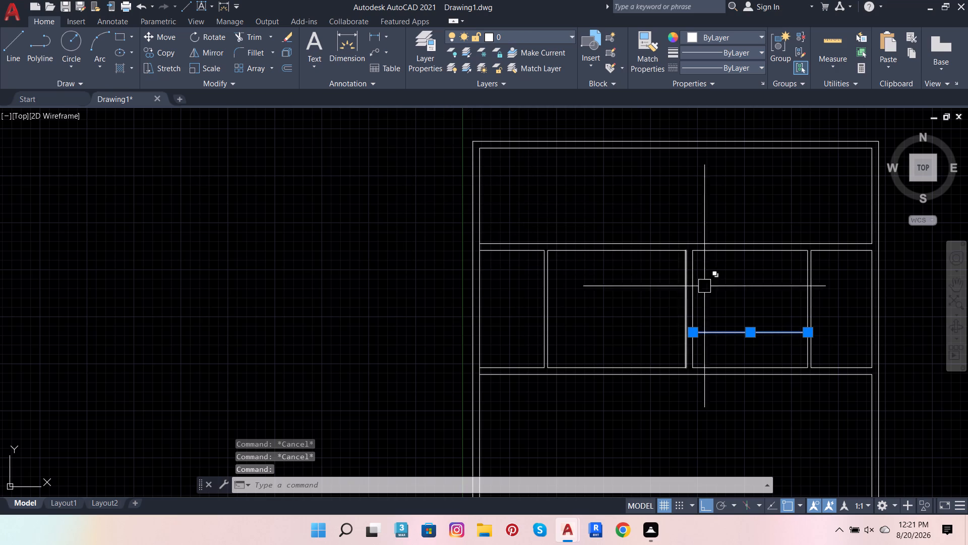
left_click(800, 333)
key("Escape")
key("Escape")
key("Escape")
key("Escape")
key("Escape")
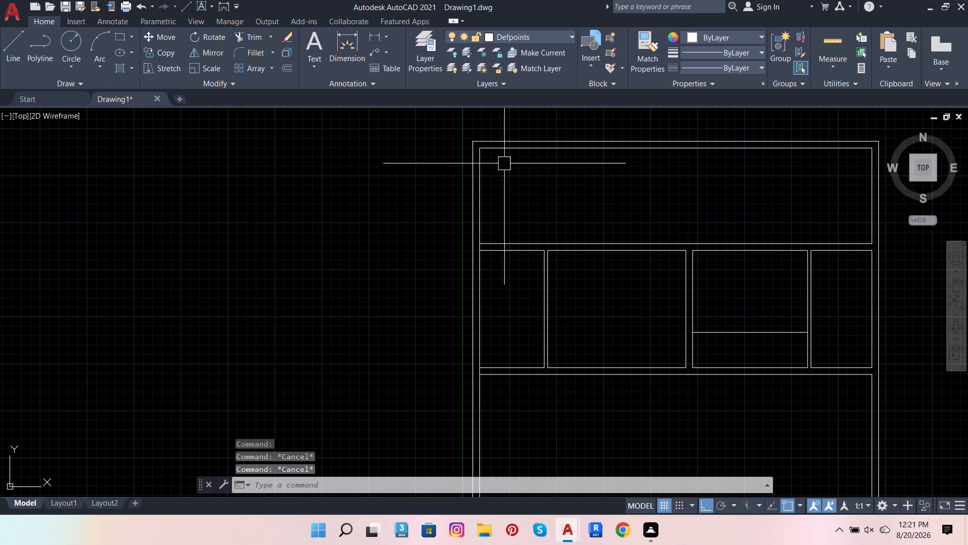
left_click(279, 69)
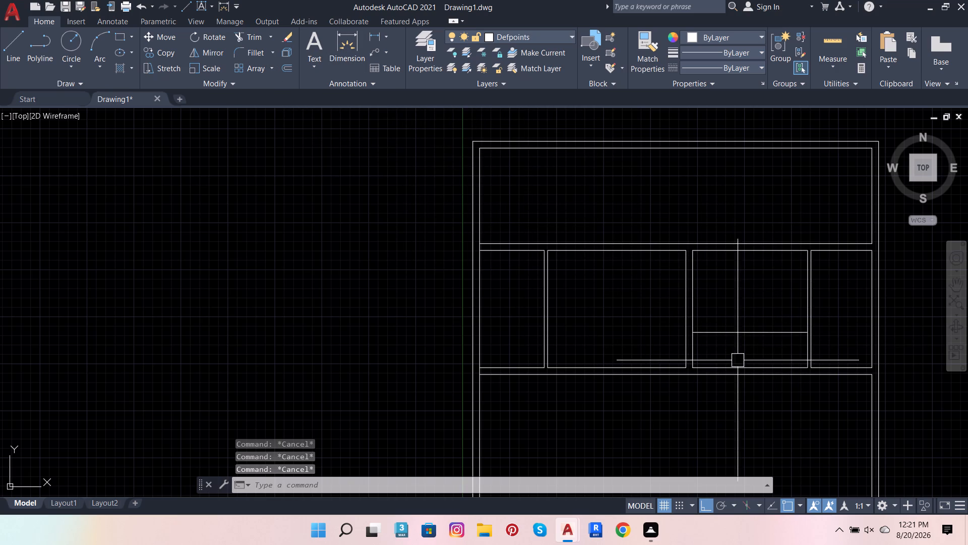
Offset the new horizontal partition line 4.5" downward to give the partition its thickness.
left_click(708, 337)
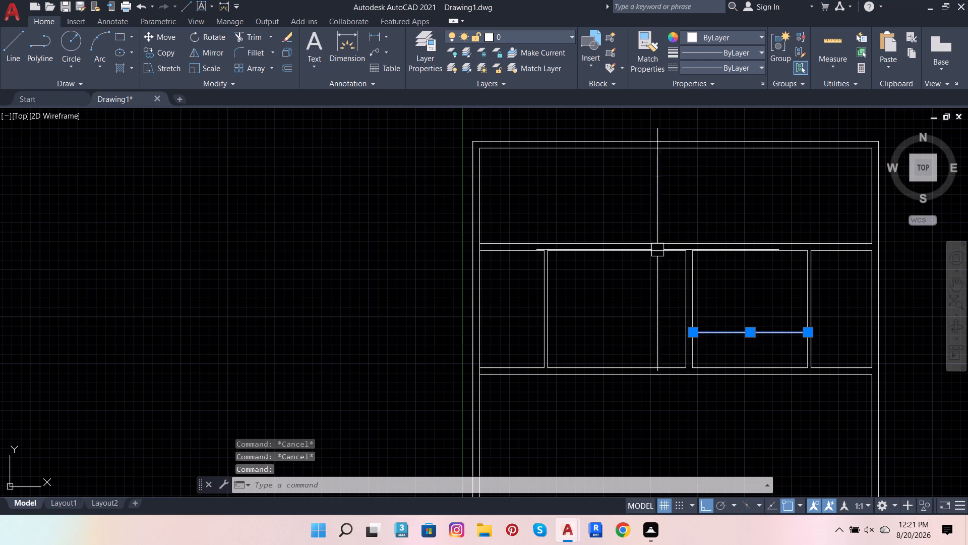
left_click(286, 68)
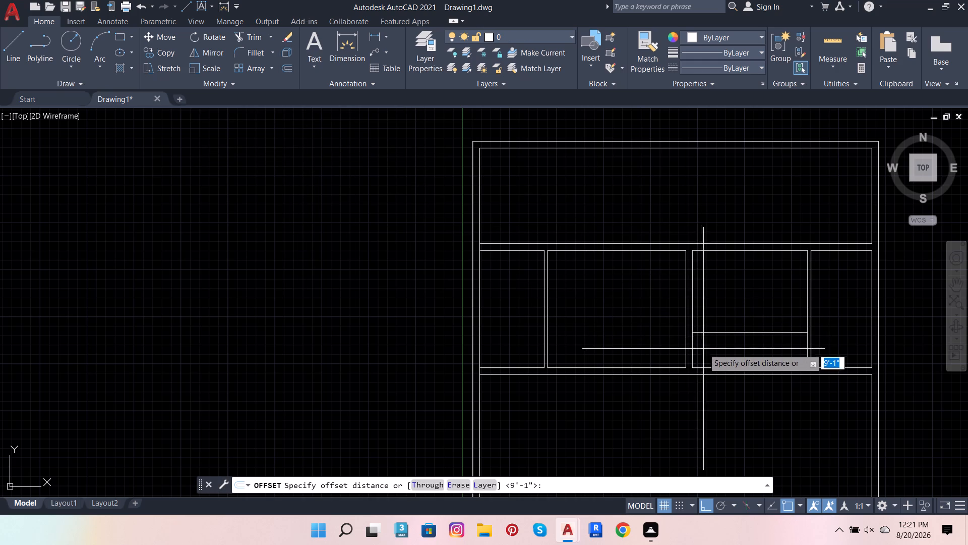
left_click(691, 333)
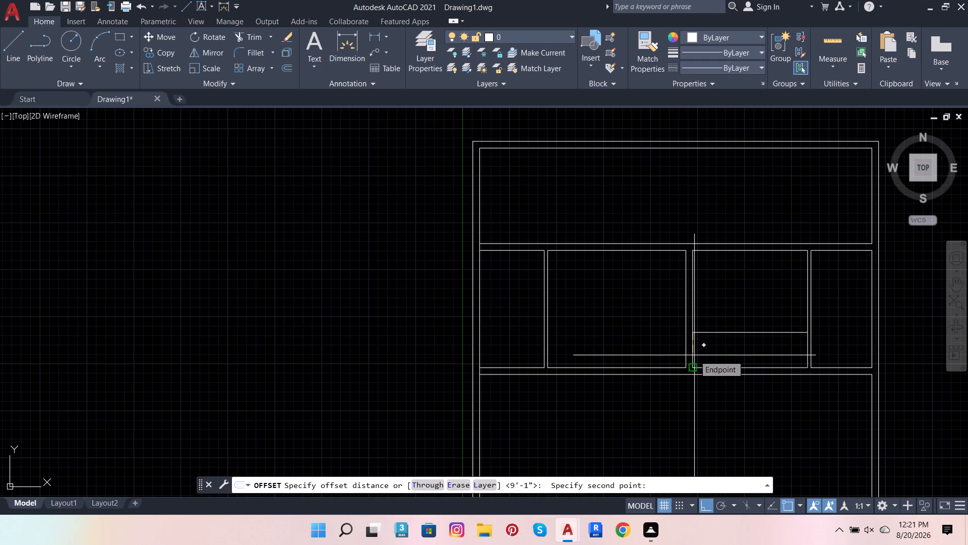
type("4.5")
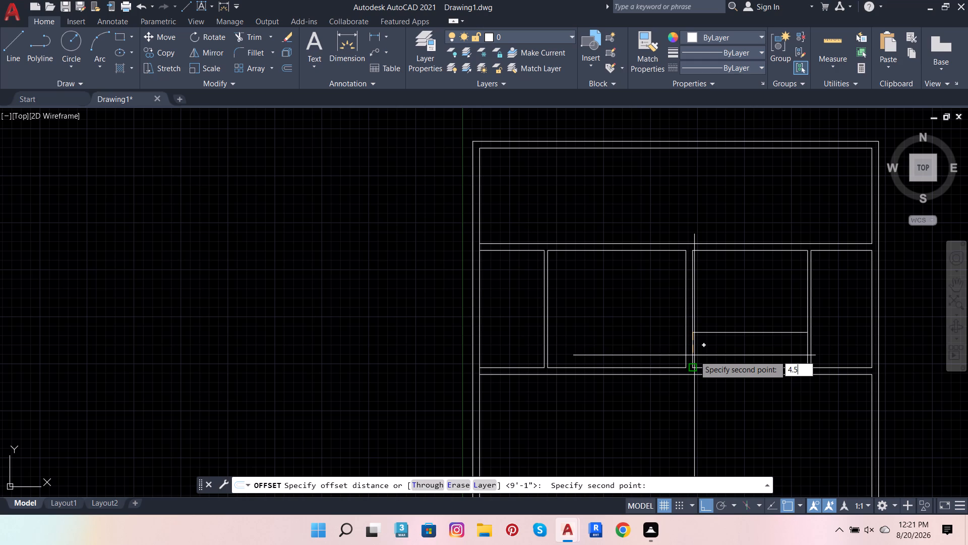
key("Return")
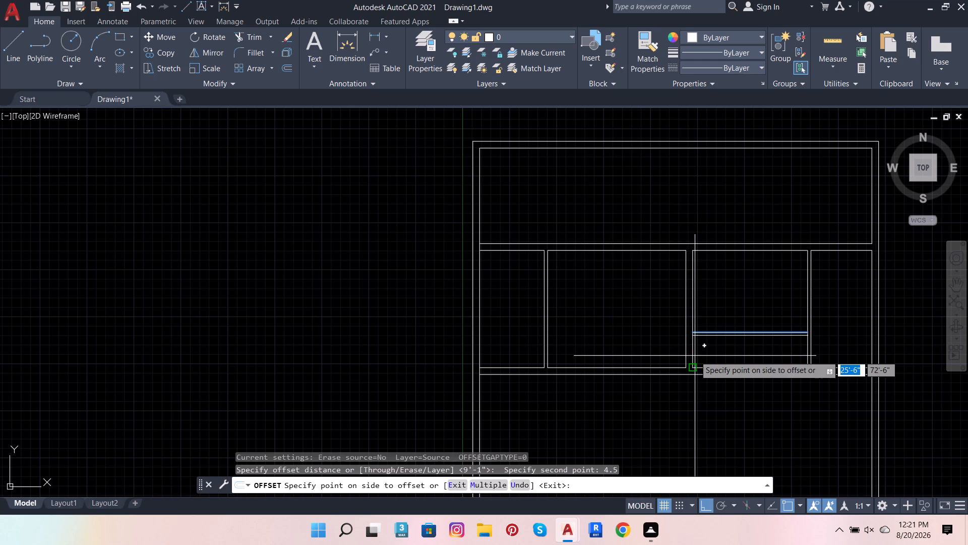
left_click(706, 355)
scroll(796, 316, "up", 1)
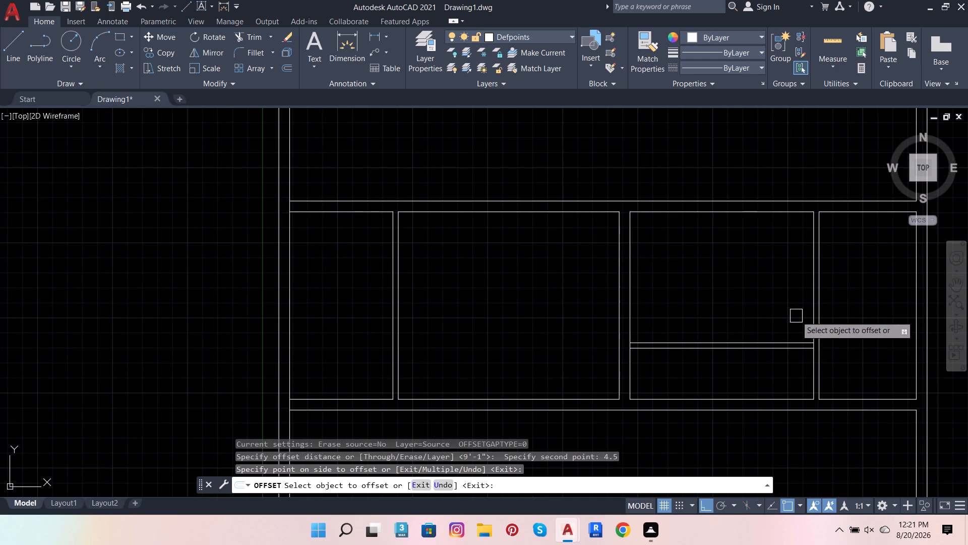
key("Escape")
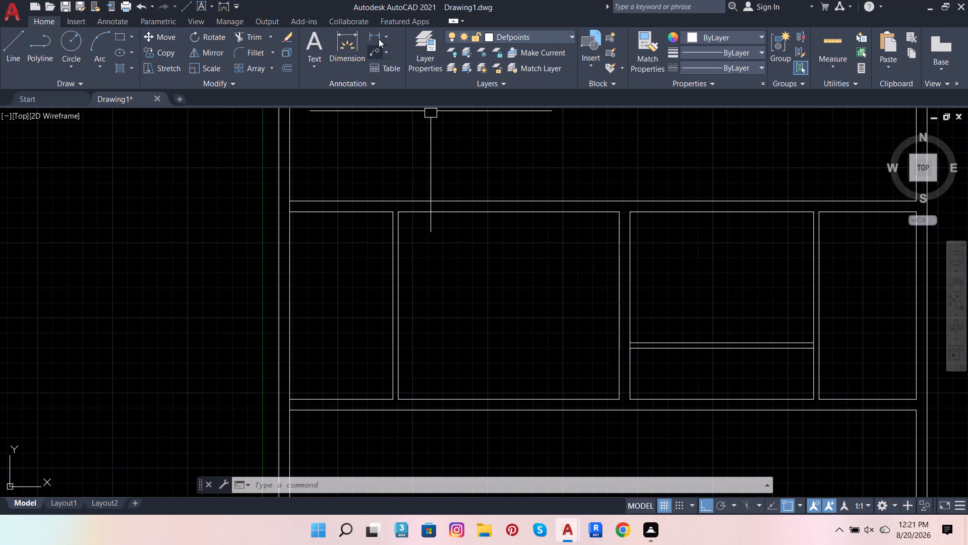
Extend both side lines below the new partition to the lower cross wall's bottom line, and trim away both cross-wall lines between them.
left_click(256, 39)
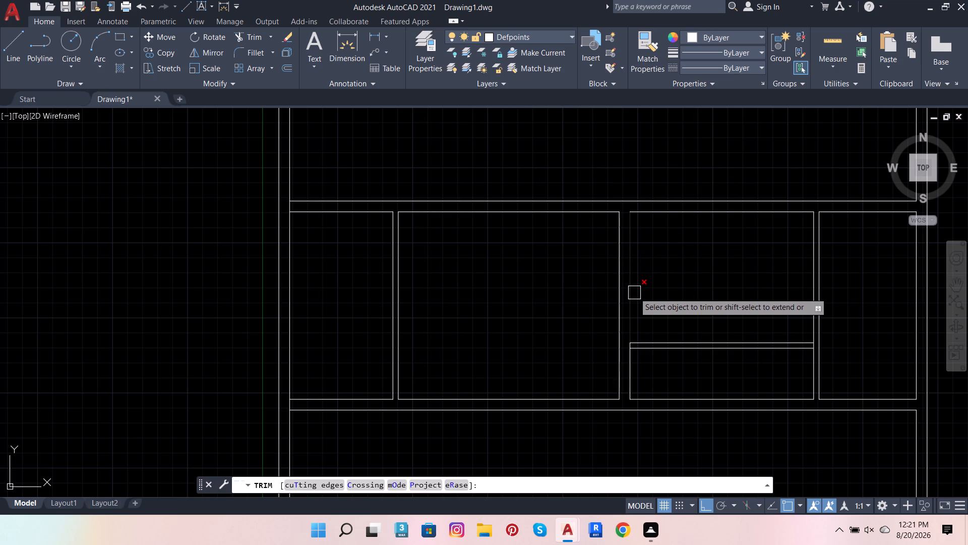
left_click(630, 383, "shift")
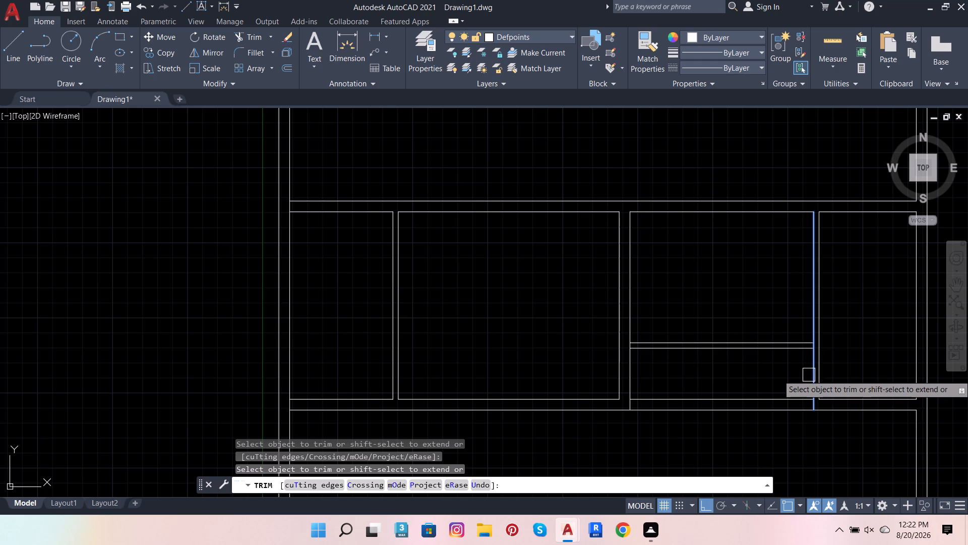
left_click(809, 375, "shift")
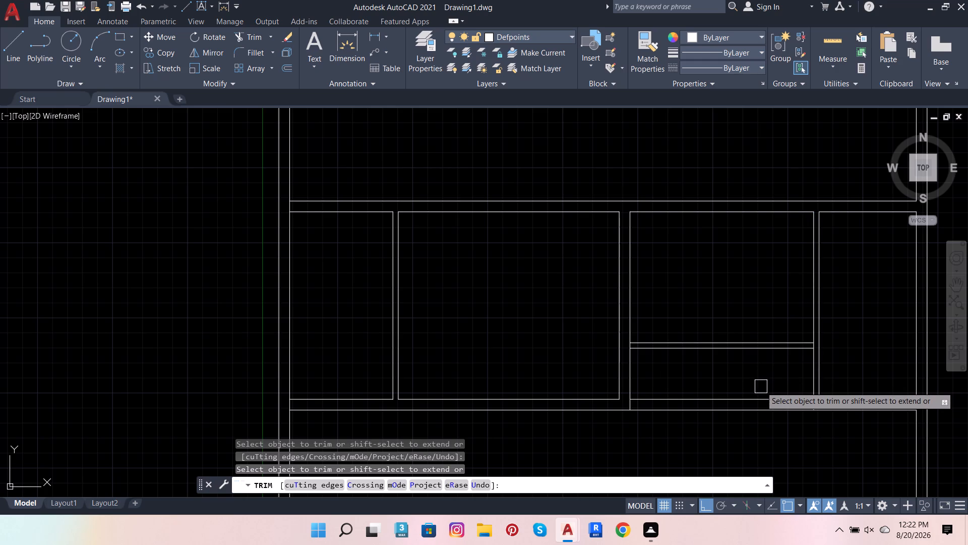
left_click(761, 393)
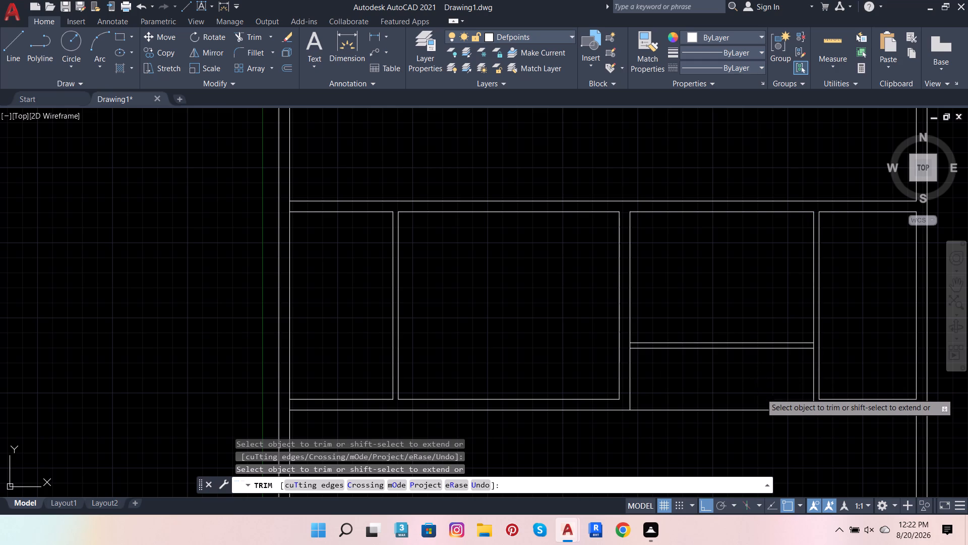
left_click(756, 407)
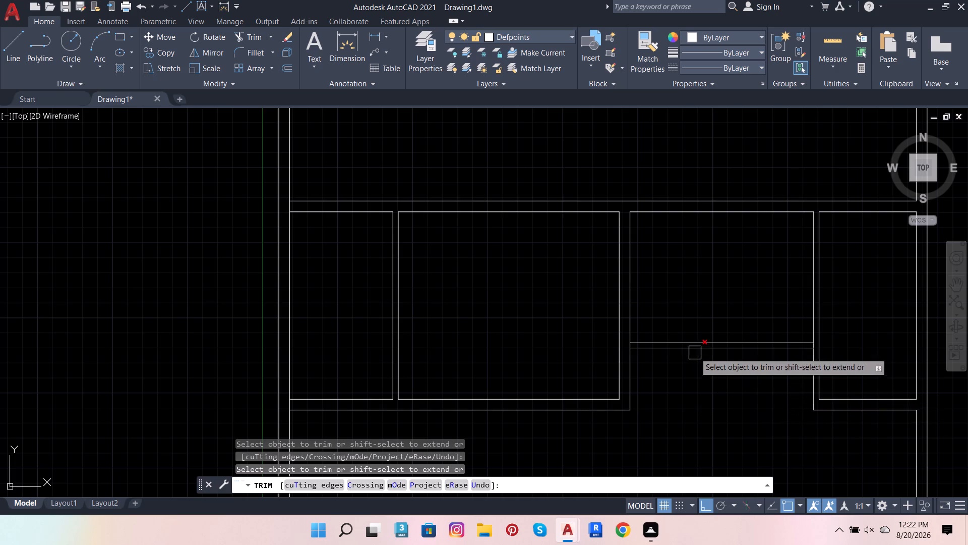
Trim the side wall lines between the new 4.5" partition's double lines at both ends to open its junctions.
scroll(659, 344, "up", 3)
scroll(552, 358, "up", 3)
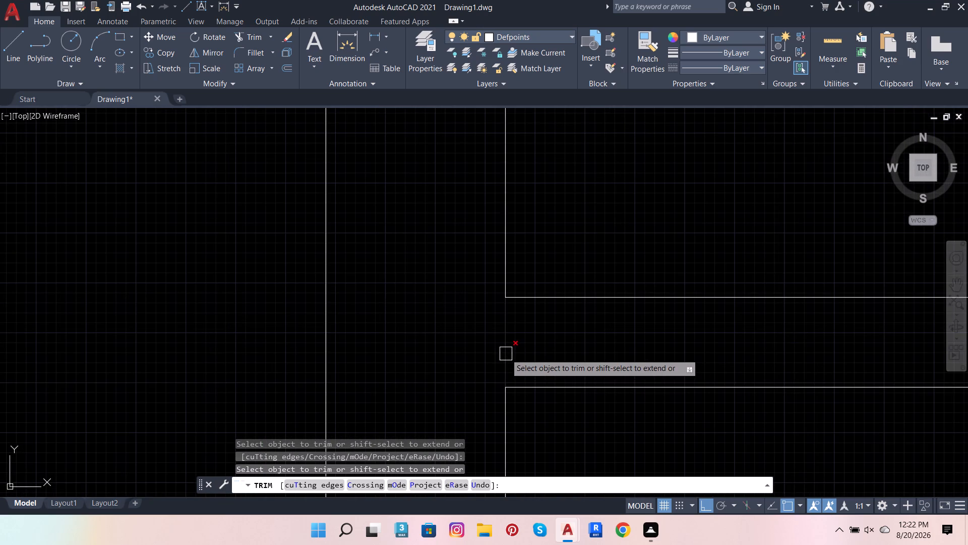
left_click(506, 354)
scroll(434, 353, "down", 5)
scroll(736, 335, "up", 3)
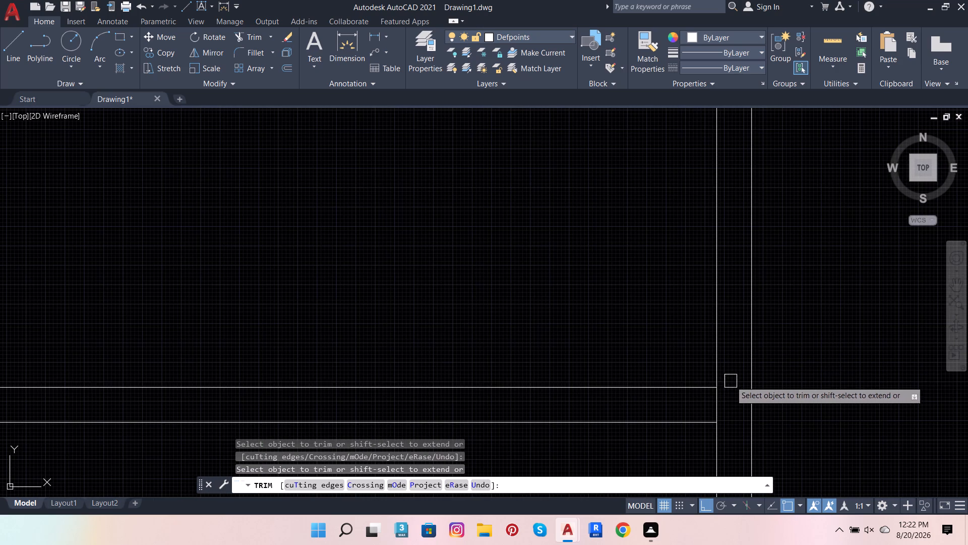
left_click(717, 403)
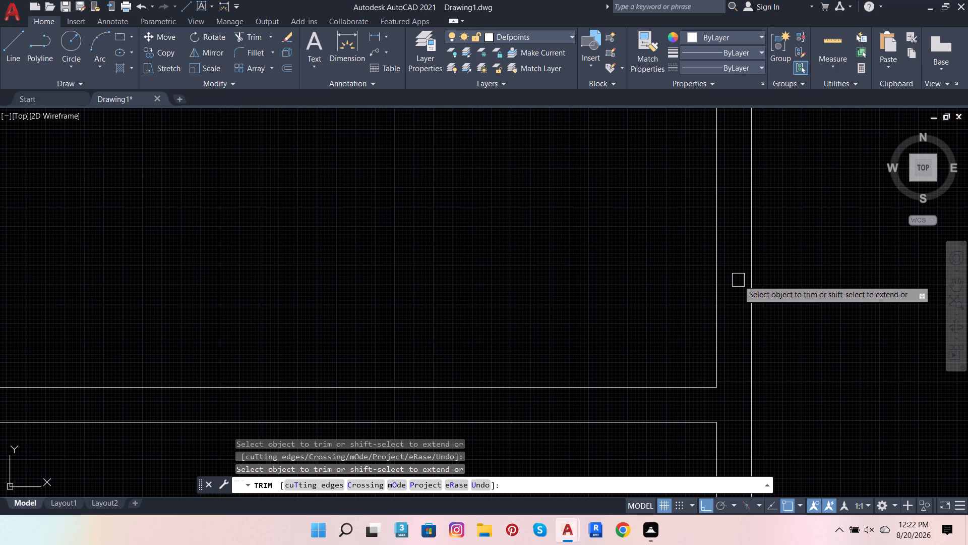
Trim the left outer wall's inner line between the double lines of the lower and upper cross walls to open both junctions.
scroll(702, 274, "down", 4)
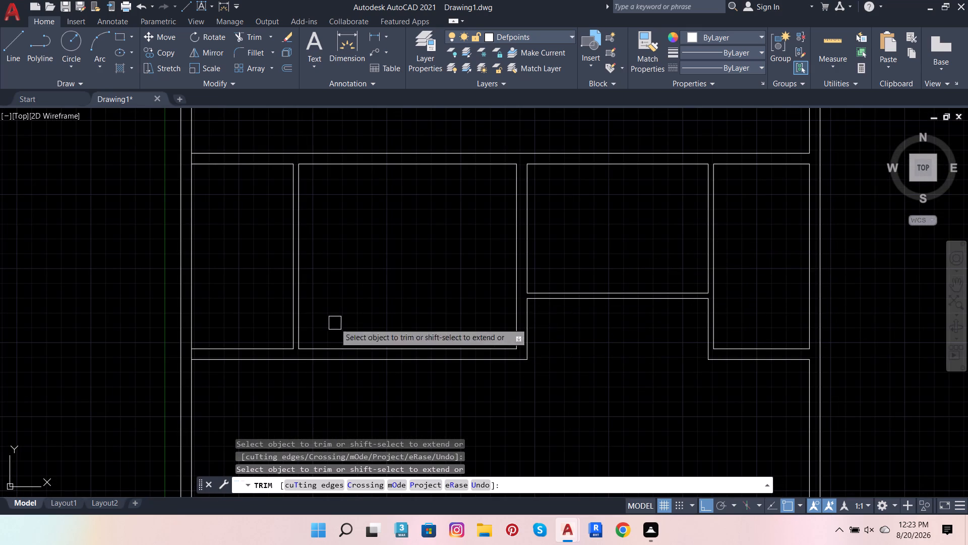
scroll(175, 356, "up", 3)
left_click(243, 352)
scroll(323, 348, "down", 4)
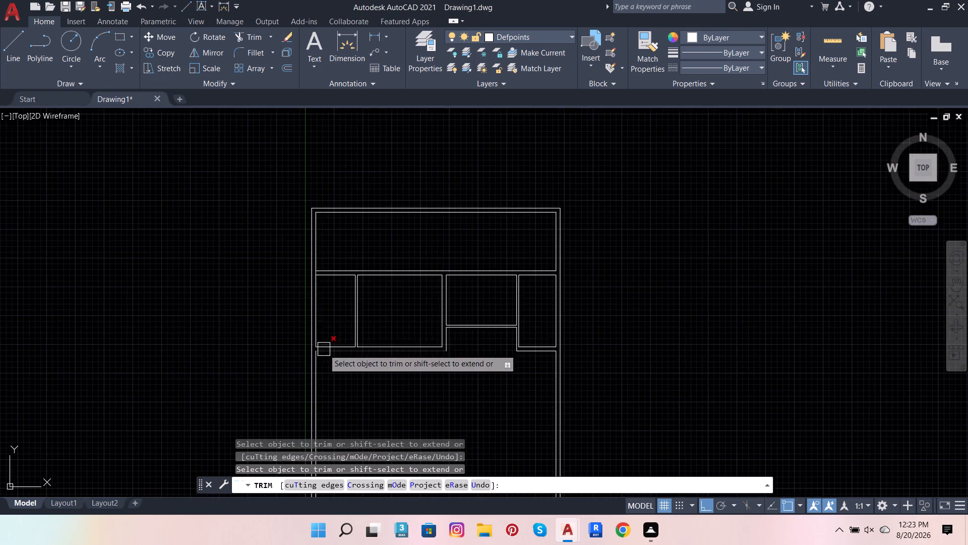
scroll(324, 349, "down", 1)
scroll(309, 276, "up", 5)
left_click(376, 240)
scroll(341, 333, "down", 5)
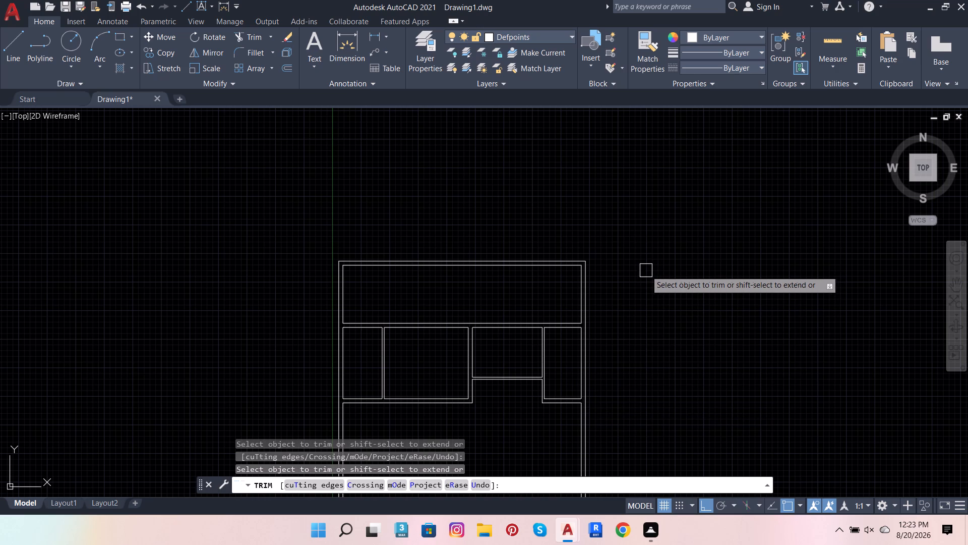
key("Escape")
key("Escape")
key("Escape")
key("Escape")
key("Escape")
key("Escape")
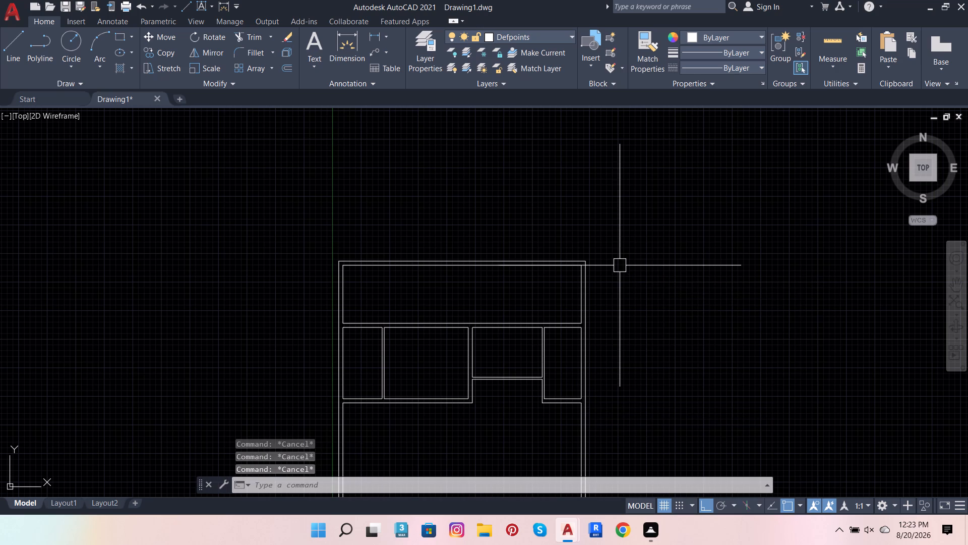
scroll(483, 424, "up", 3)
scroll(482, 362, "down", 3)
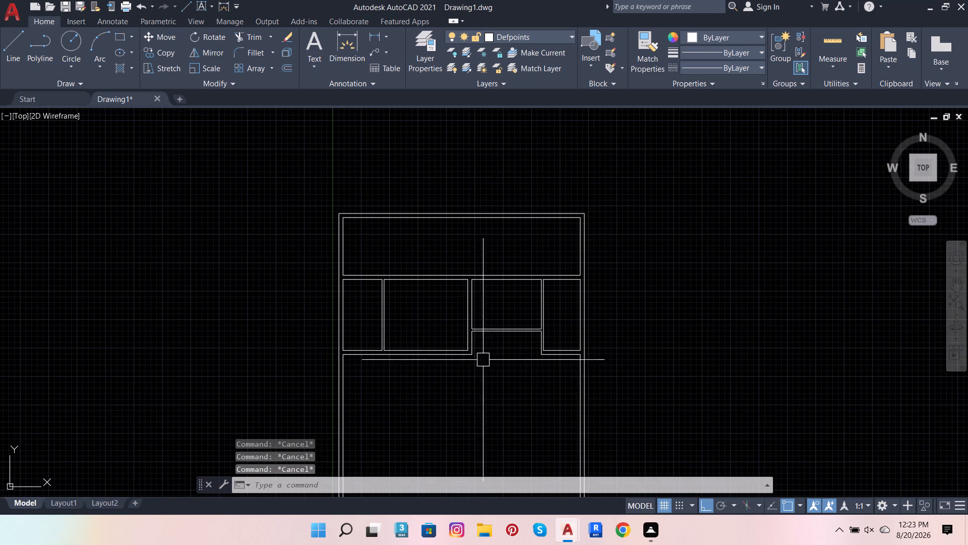
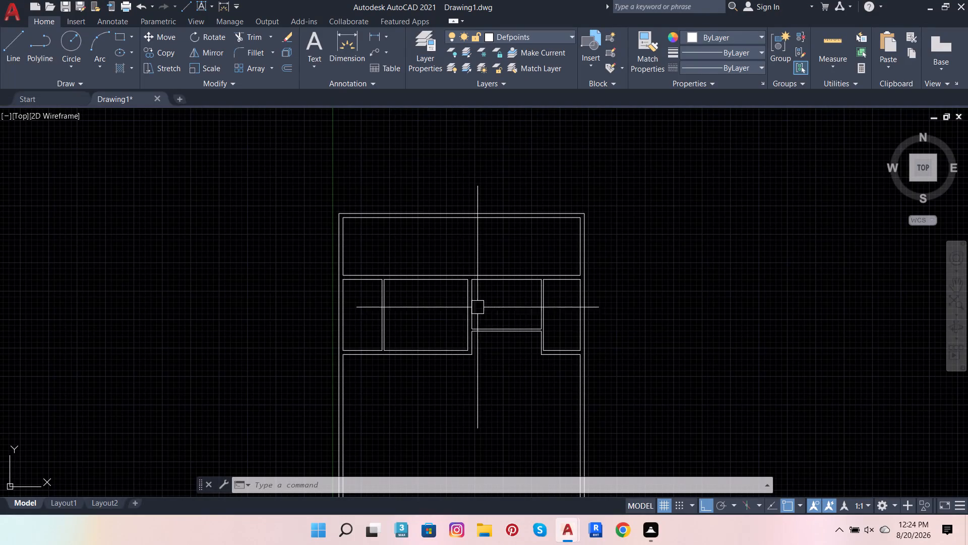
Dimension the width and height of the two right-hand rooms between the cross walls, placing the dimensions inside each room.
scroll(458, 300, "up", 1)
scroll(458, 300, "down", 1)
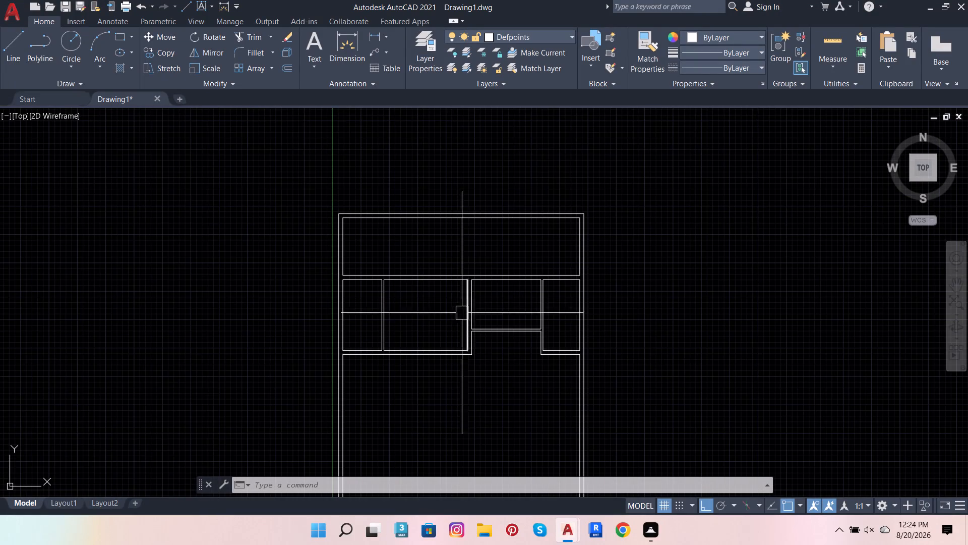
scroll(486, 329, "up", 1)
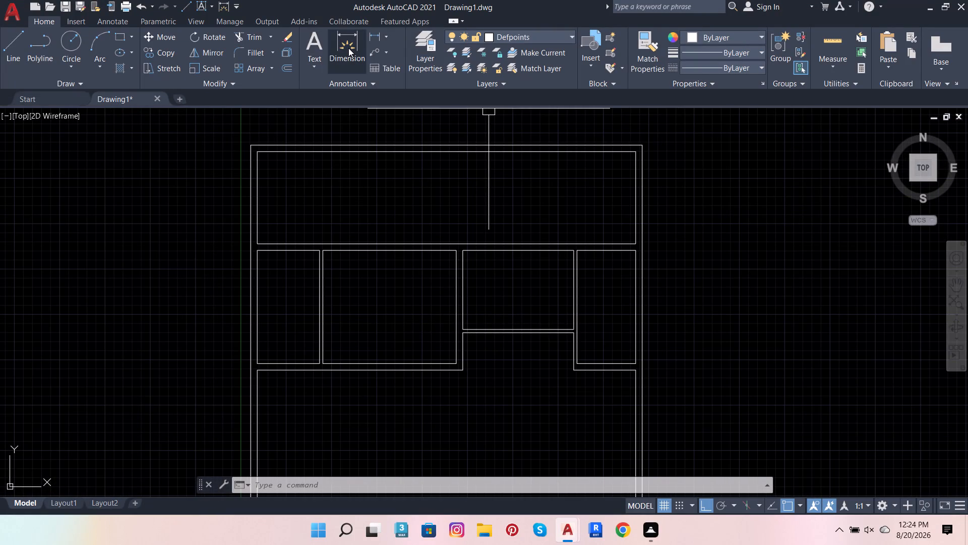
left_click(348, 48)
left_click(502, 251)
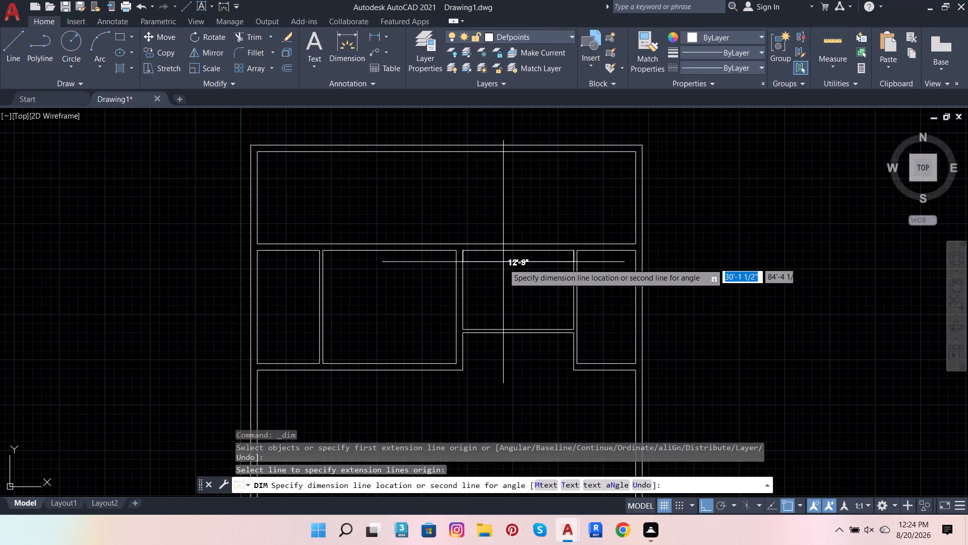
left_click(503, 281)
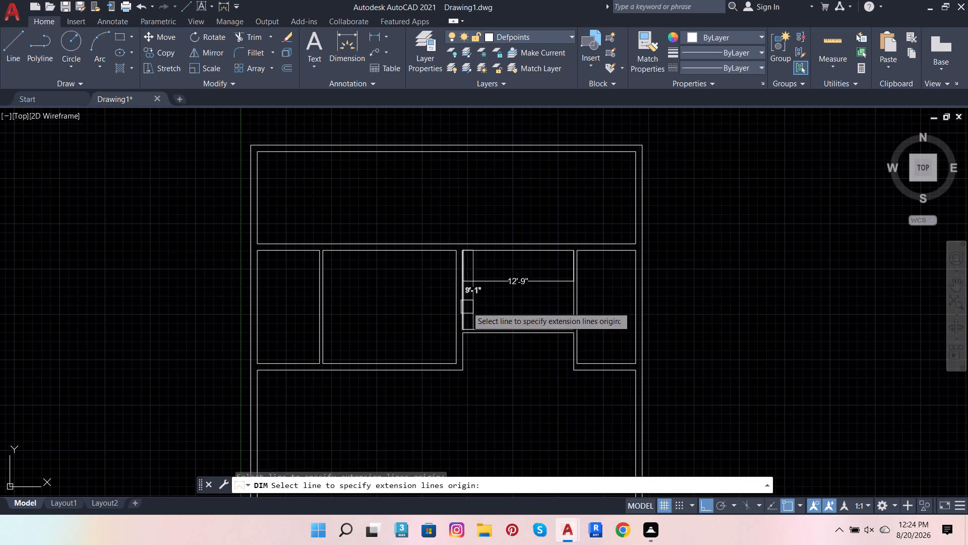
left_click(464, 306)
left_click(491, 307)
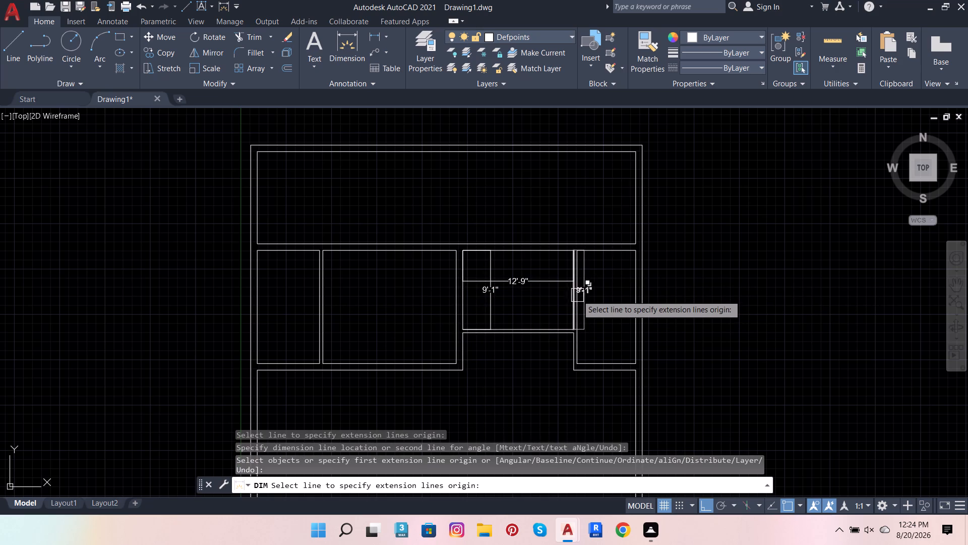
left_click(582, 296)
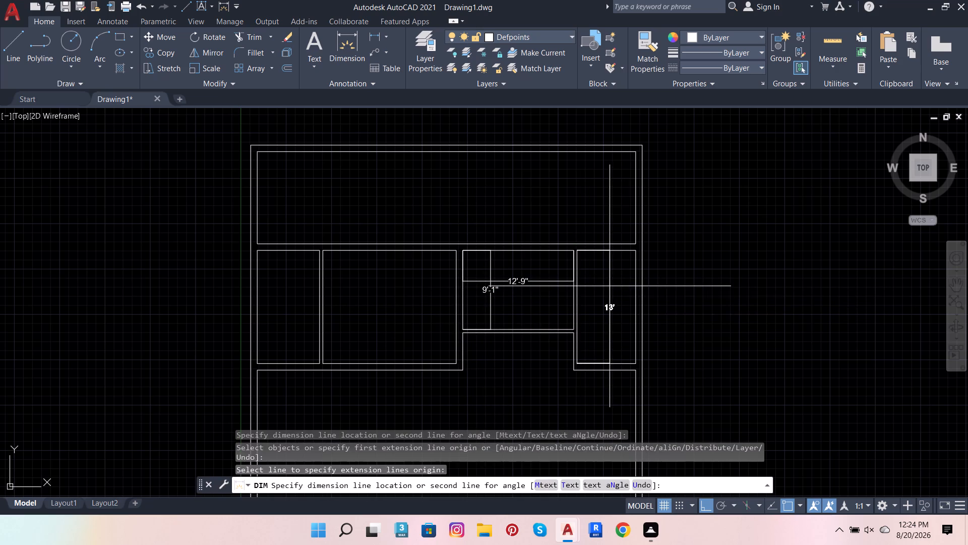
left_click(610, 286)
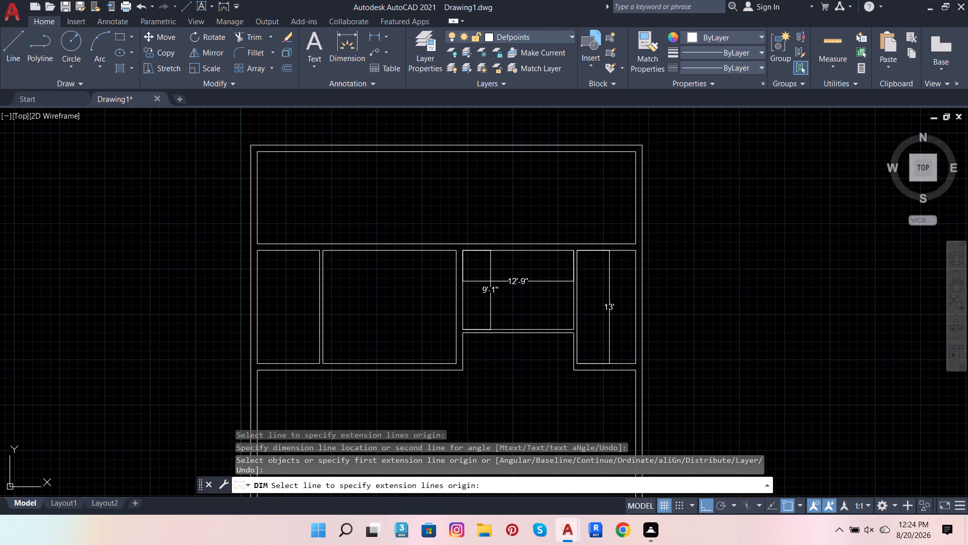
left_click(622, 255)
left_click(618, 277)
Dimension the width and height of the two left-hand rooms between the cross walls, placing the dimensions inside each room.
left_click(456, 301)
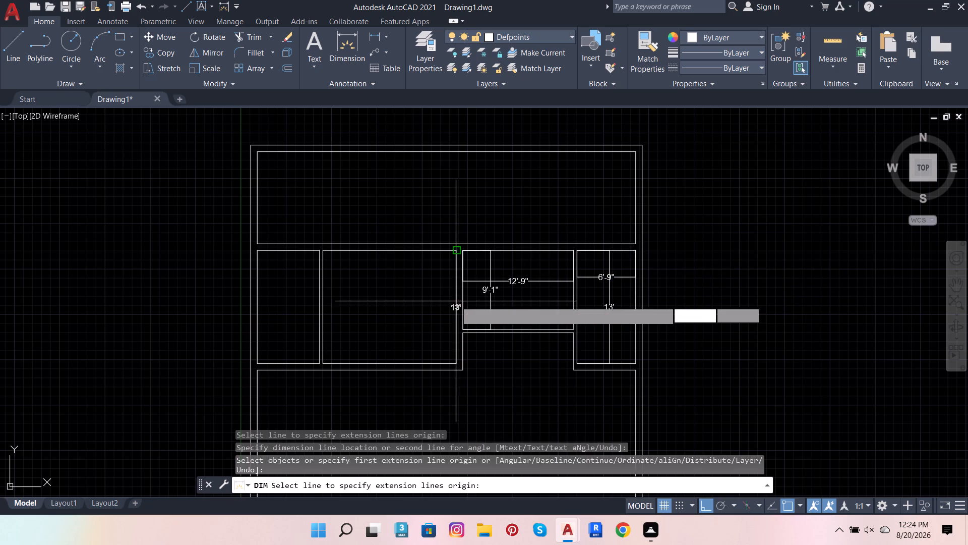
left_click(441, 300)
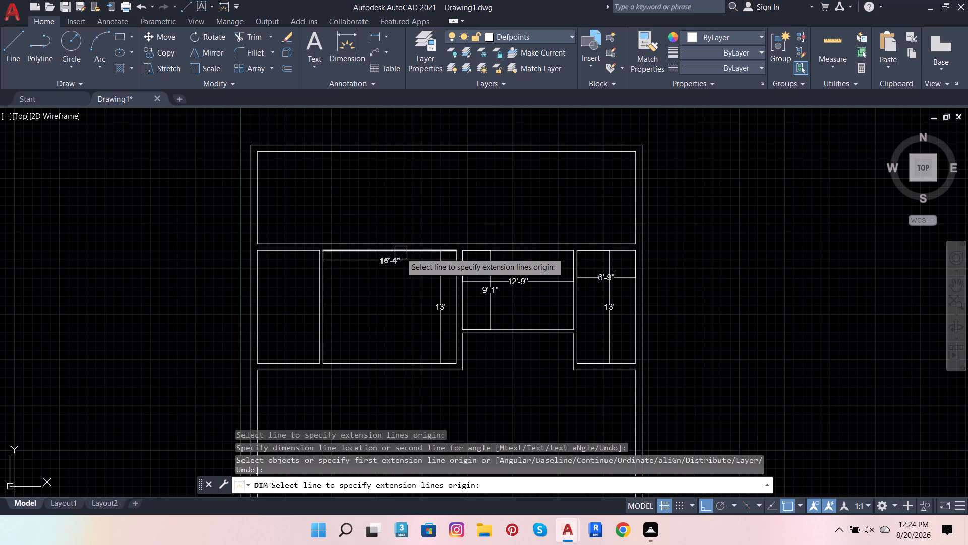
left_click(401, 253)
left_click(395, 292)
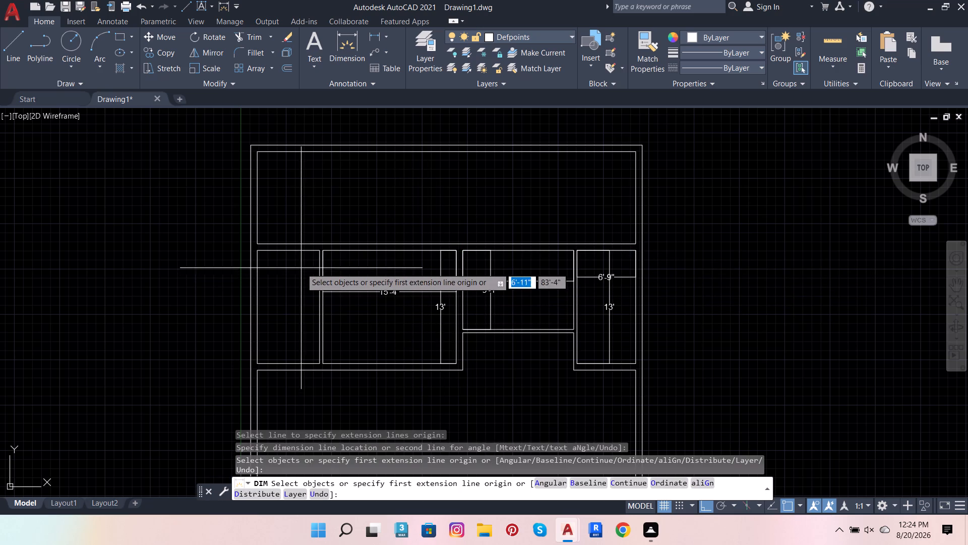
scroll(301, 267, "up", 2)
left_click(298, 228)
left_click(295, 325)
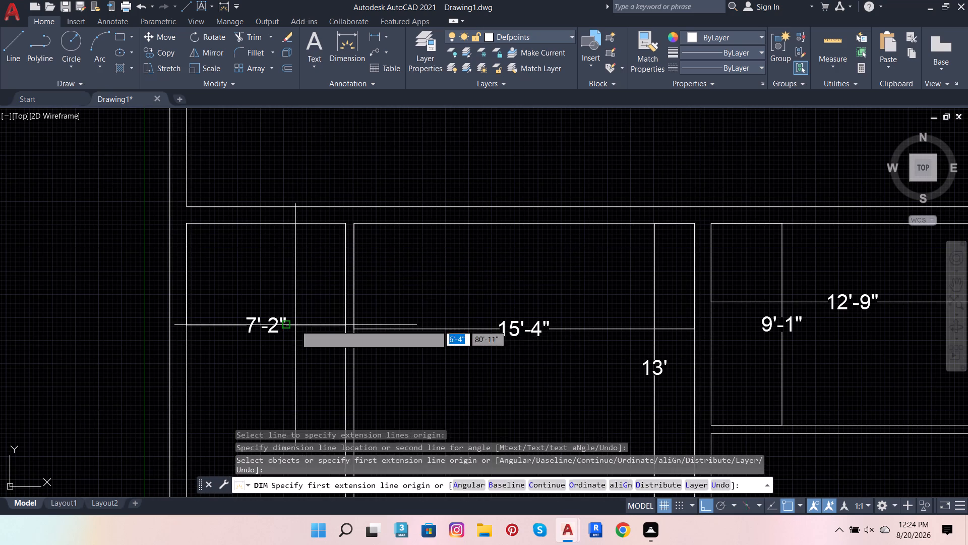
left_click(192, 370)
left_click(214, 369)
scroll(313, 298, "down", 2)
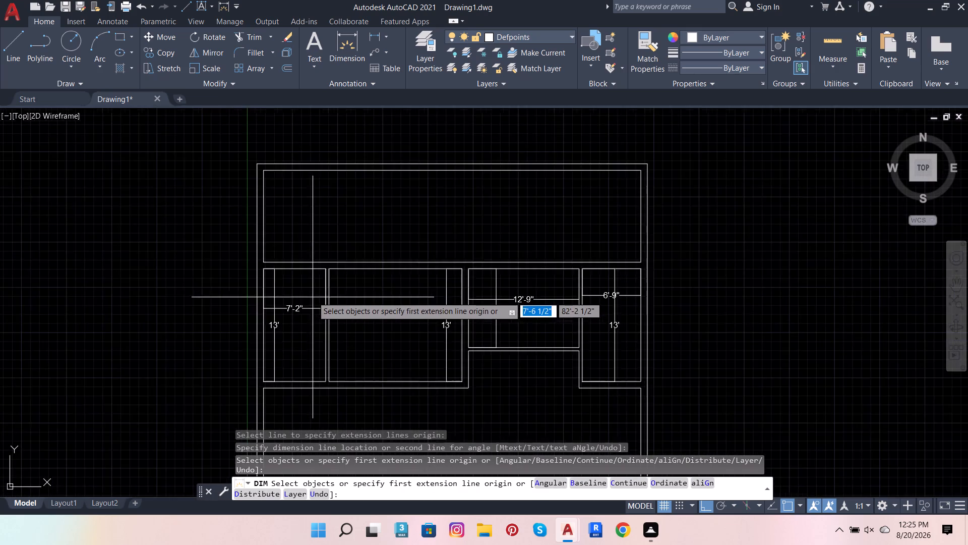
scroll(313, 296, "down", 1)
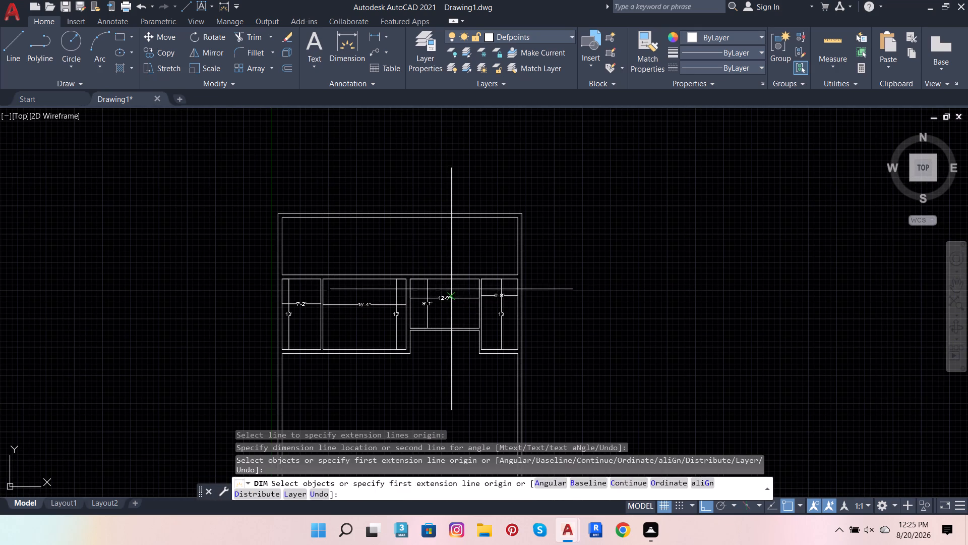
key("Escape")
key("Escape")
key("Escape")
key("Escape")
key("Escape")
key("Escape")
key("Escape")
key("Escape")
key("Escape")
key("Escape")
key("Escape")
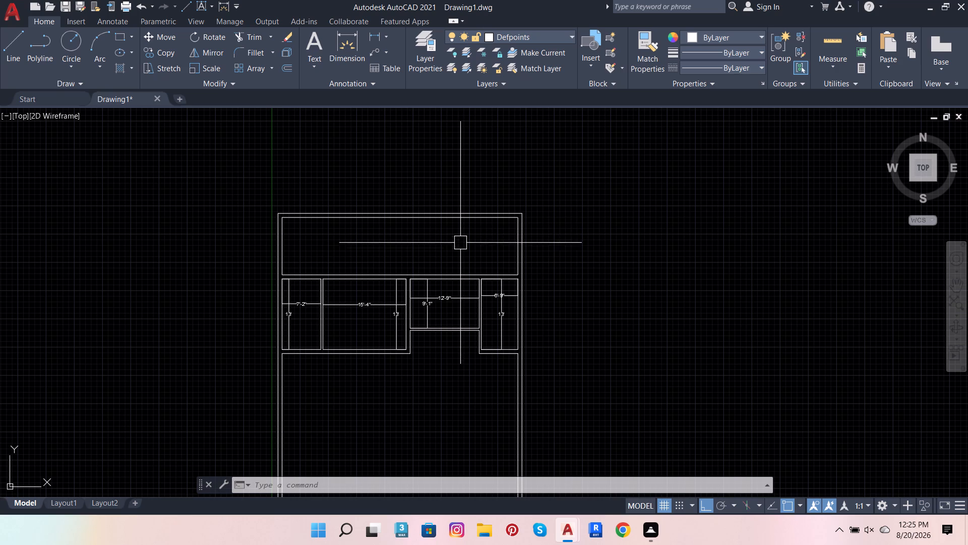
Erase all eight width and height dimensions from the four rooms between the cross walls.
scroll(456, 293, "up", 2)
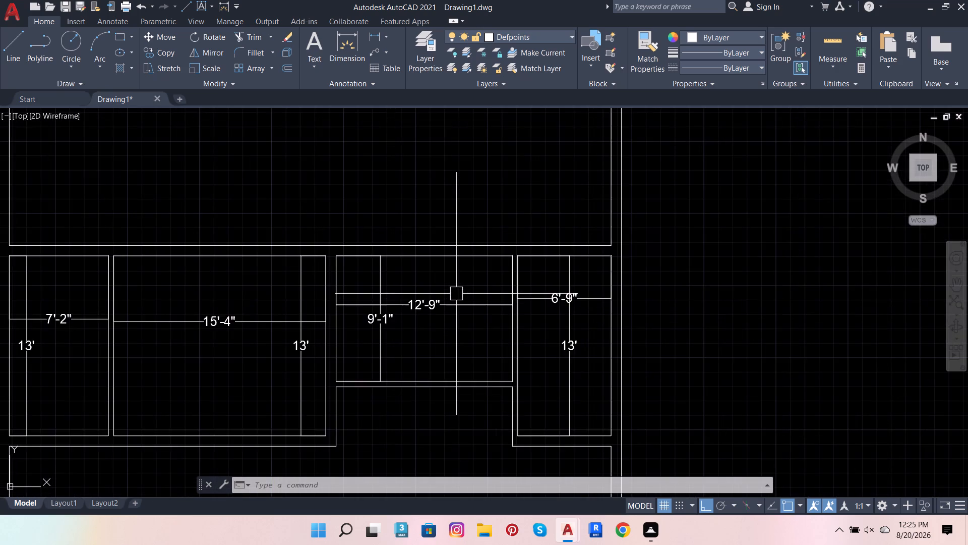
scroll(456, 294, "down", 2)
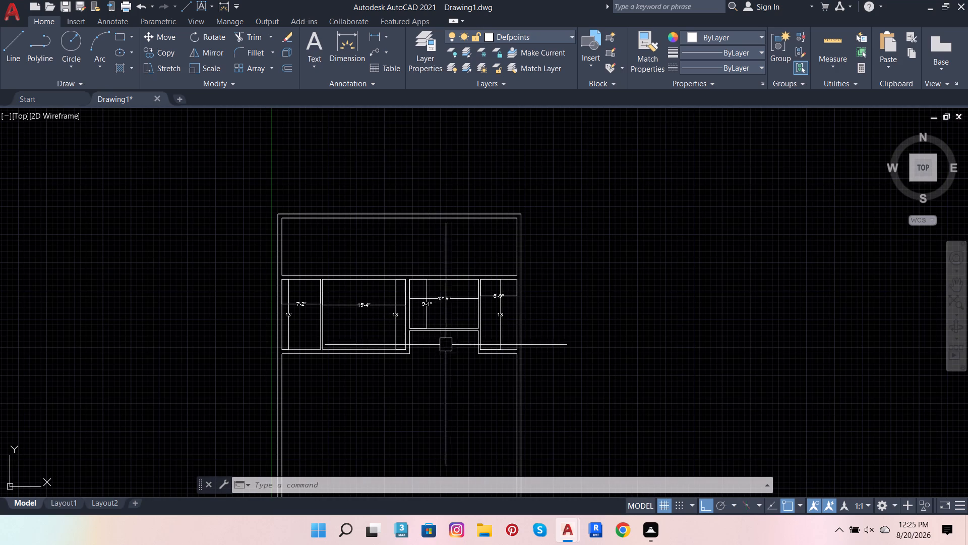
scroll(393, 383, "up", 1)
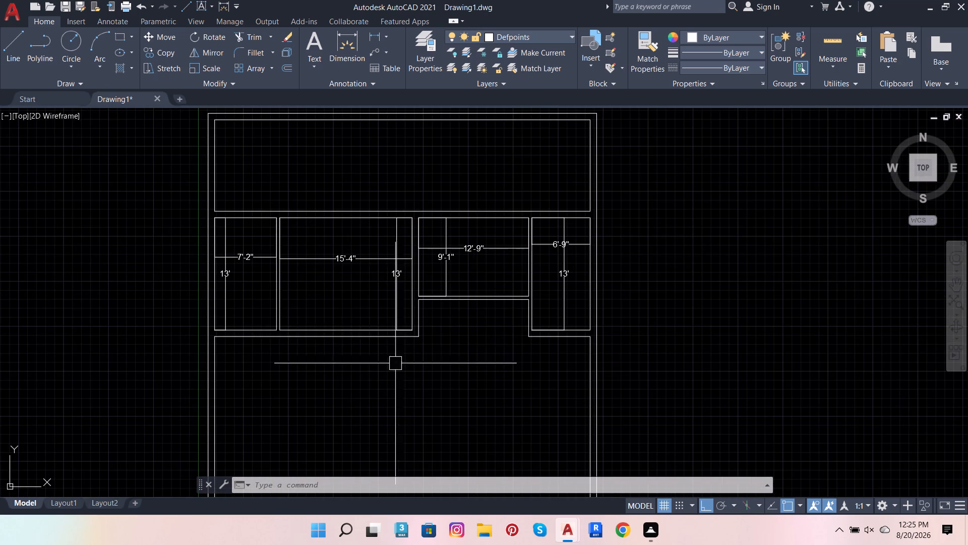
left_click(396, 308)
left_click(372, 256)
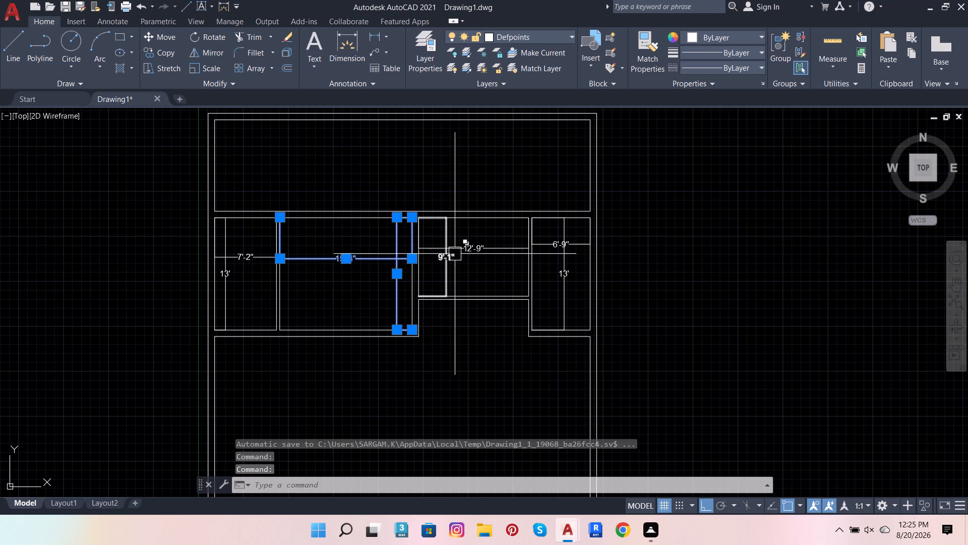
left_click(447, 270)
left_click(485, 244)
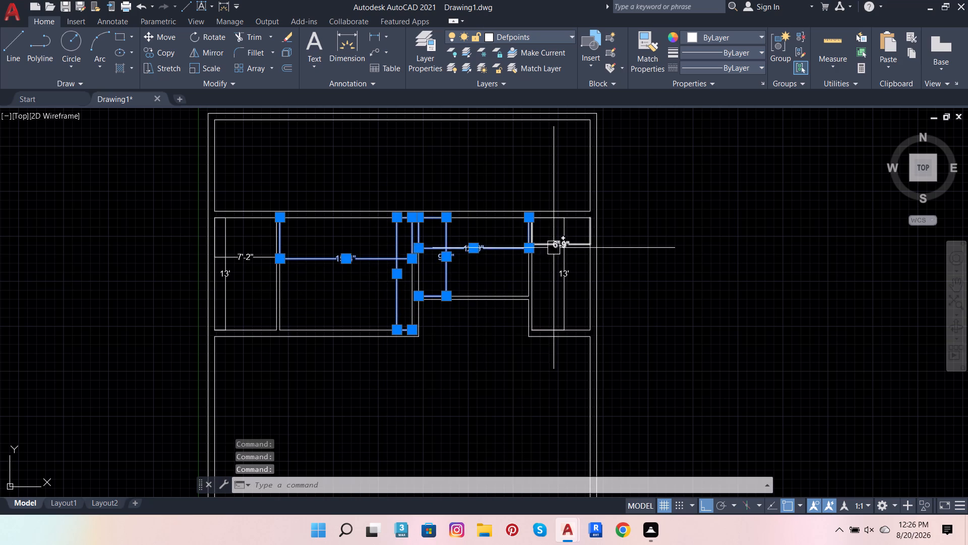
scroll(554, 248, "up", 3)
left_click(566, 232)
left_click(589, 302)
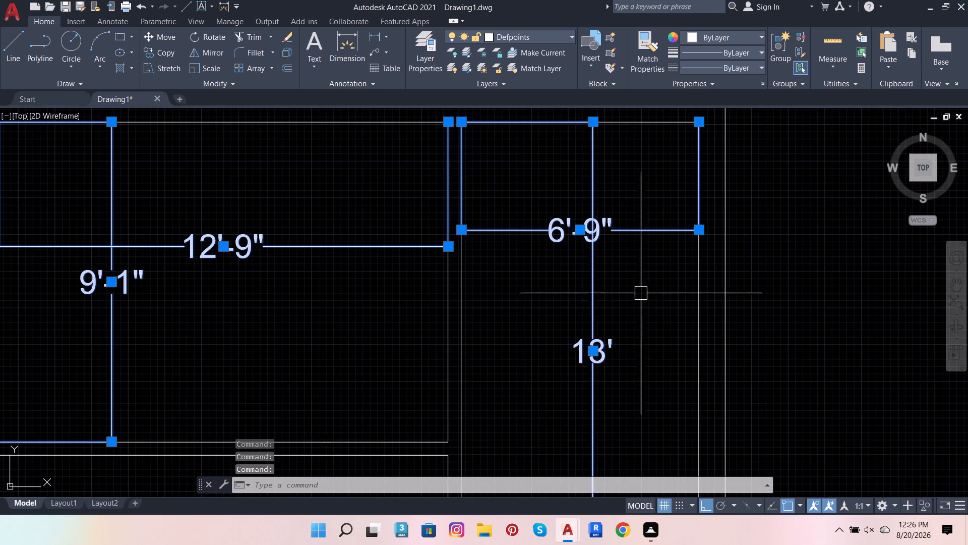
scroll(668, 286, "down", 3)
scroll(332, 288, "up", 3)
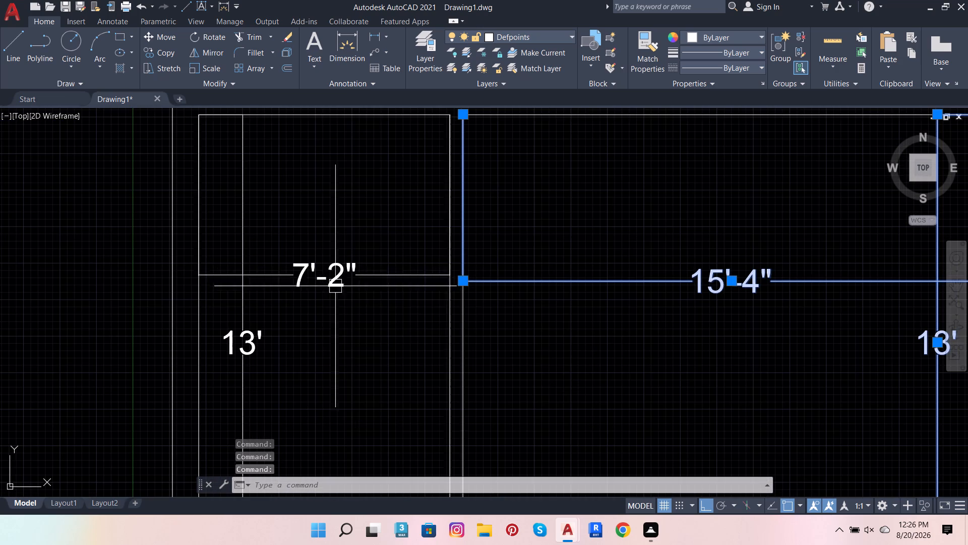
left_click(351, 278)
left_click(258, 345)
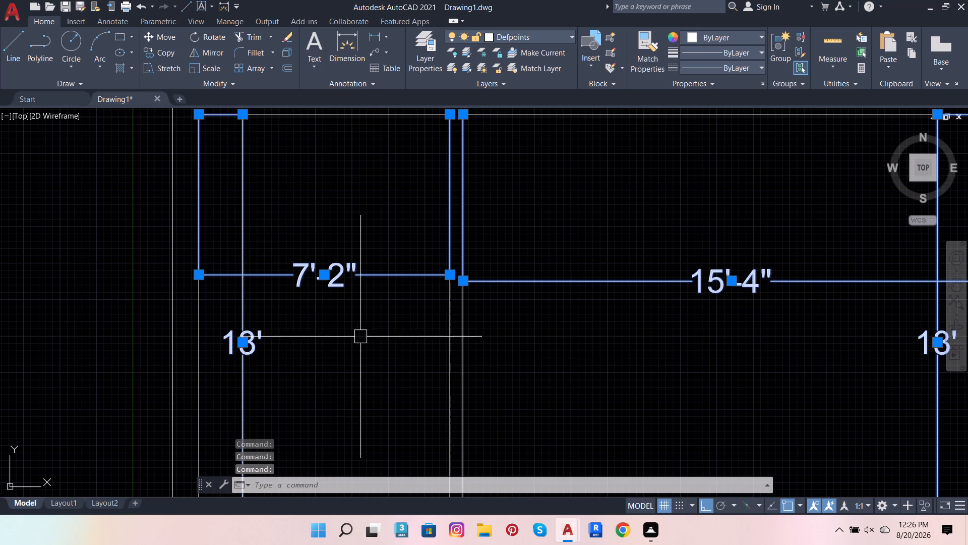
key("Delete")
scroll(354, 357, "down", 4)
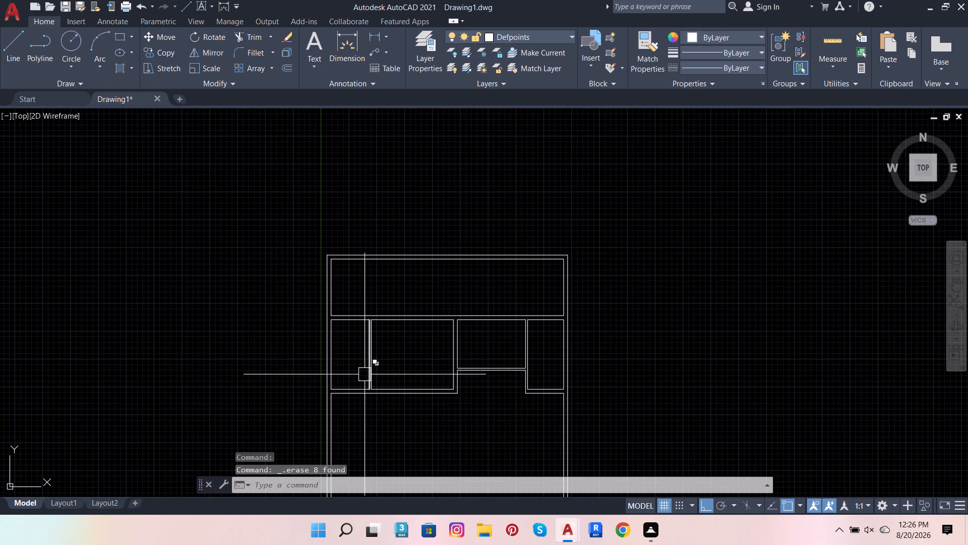
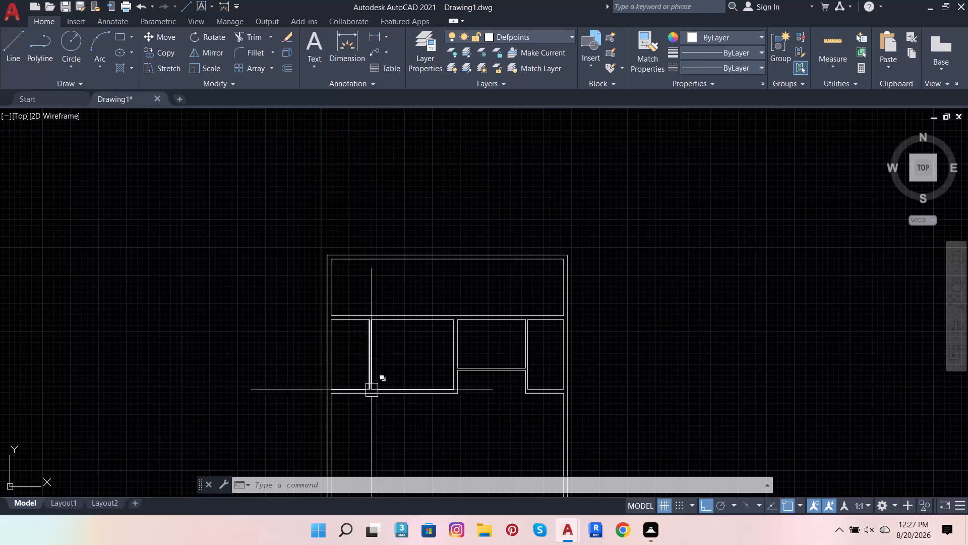
Offset the bottom line of the left cross wall downward, measuring the offset distance from its corner with the left outer wall.
scroll(388, 412, "down", 1)
scroll(390, 447, "up", 1)
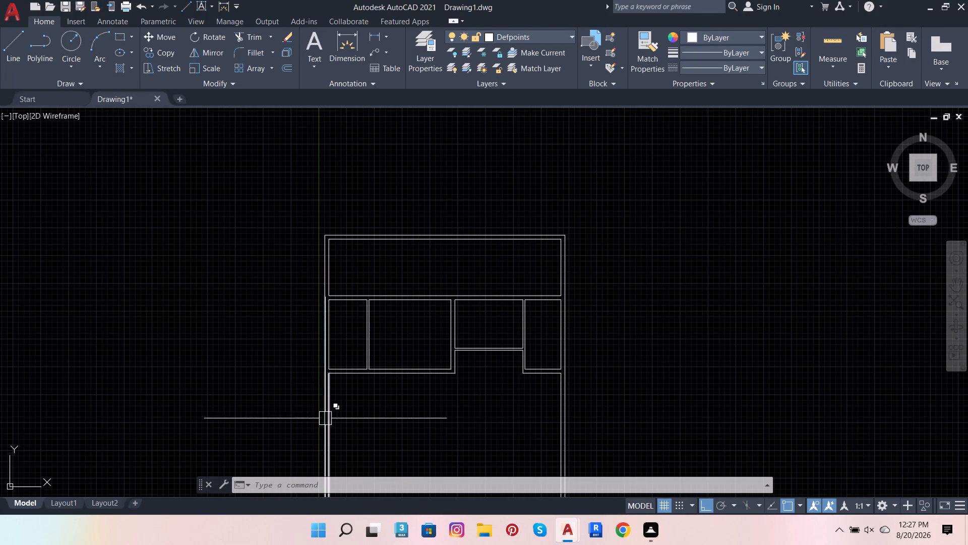
scroll(375, 382, "up", 2)
left_click(384, 361)
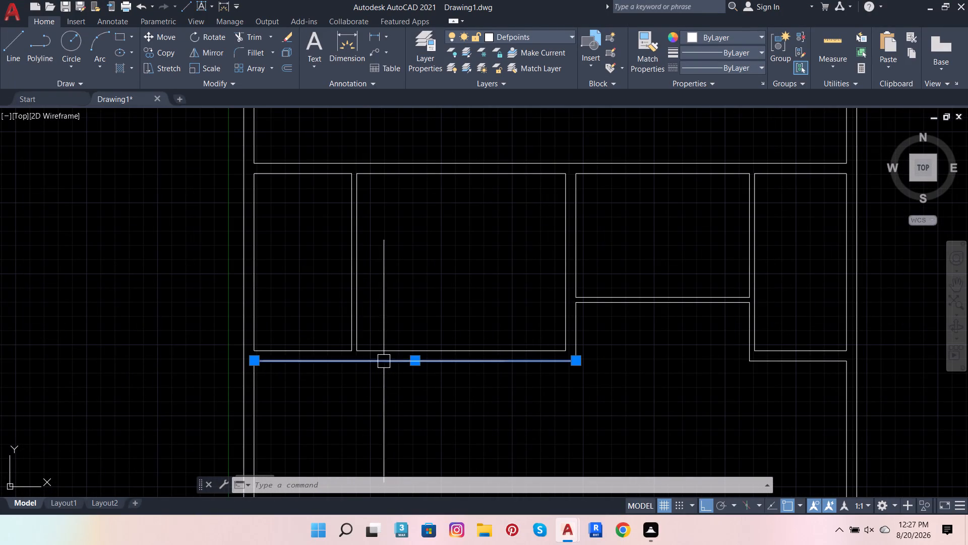
left_click(289, 70)
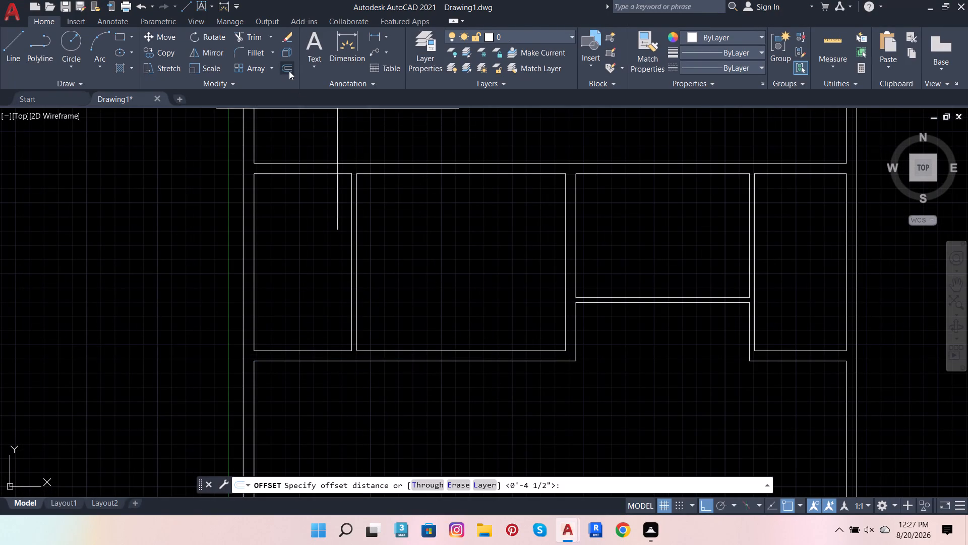
left_click(255, 364)
scroll(260, 364, "down", 4)
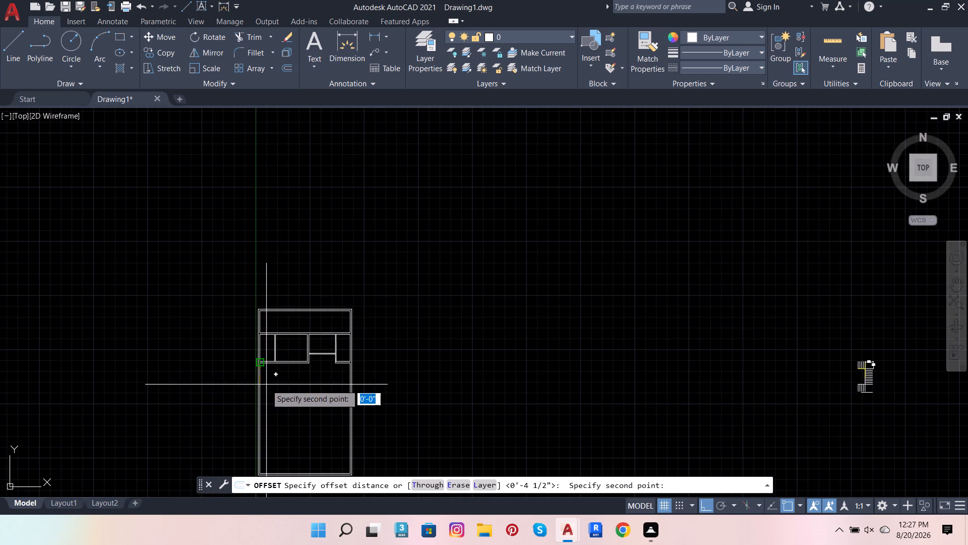
scroll(266, 388, "up", 2)
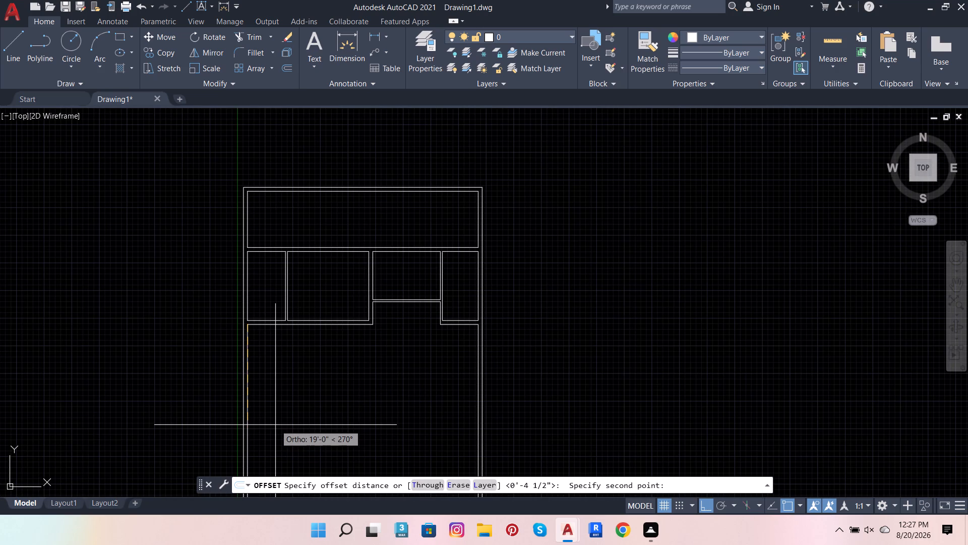
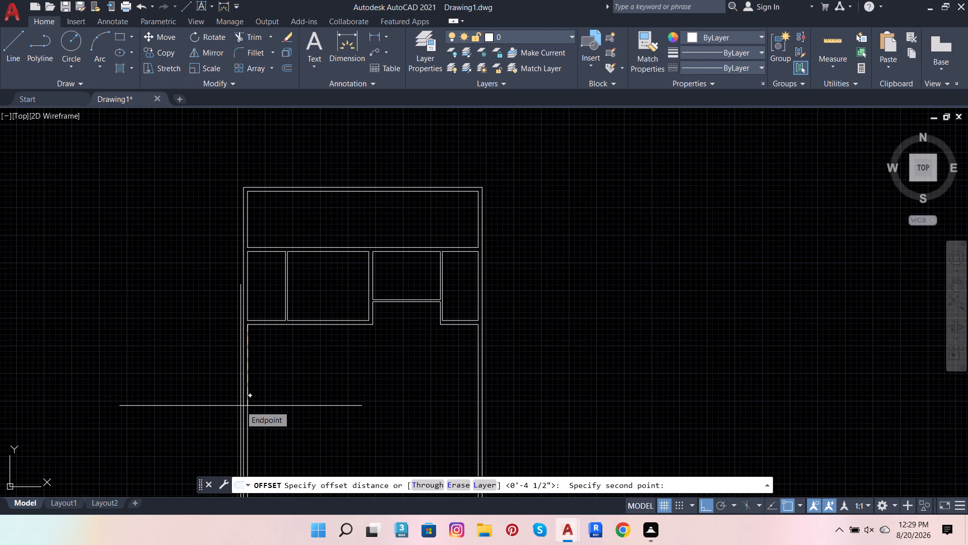
Set the offset distance to 14'-6" and place the offset of the left cross wall's bottom line below it.
scroll(275, 364, "up", 1)
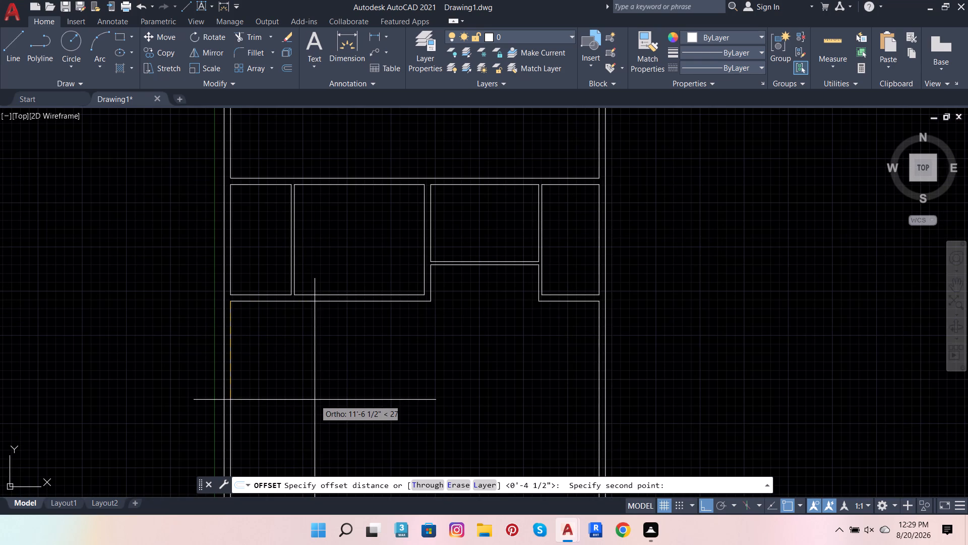
type("14")
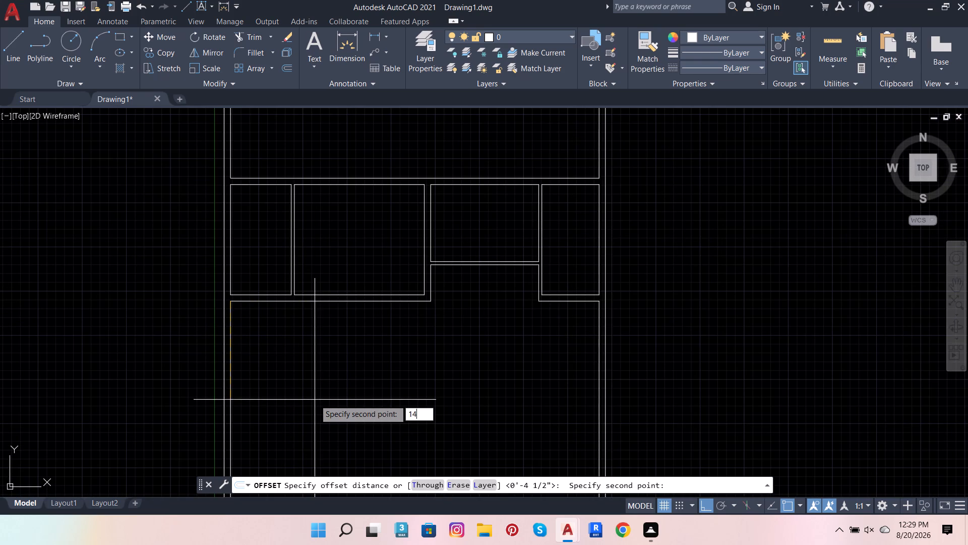
type("'6")
key("Return")
left_click(315, 400)
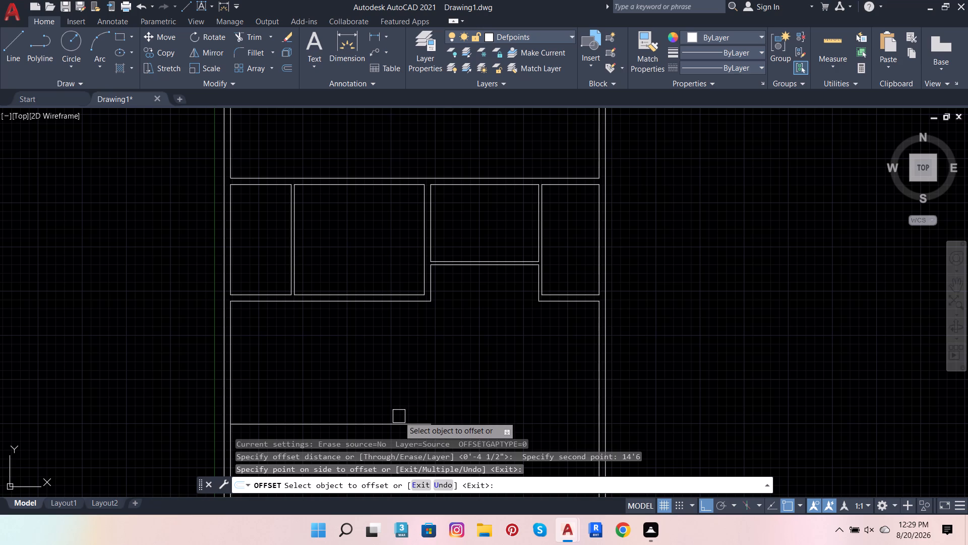
scroll(408, 328, "up", 2)
scroll(406, 343, "down", 2)
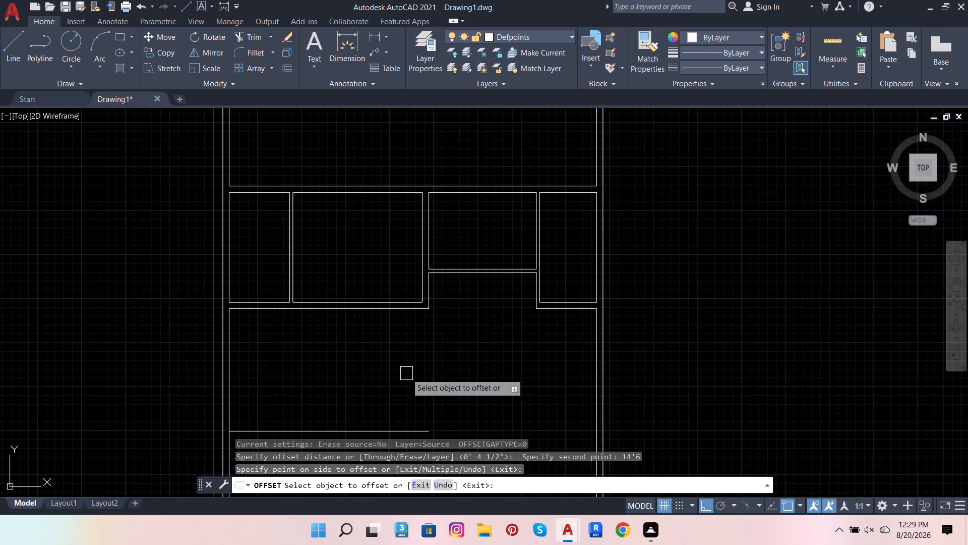
Offset the new horizontal line 9" downward to give the lower cross wall its thickness.
scroll(389, 327, "down", 2)
left_click(280, 69)
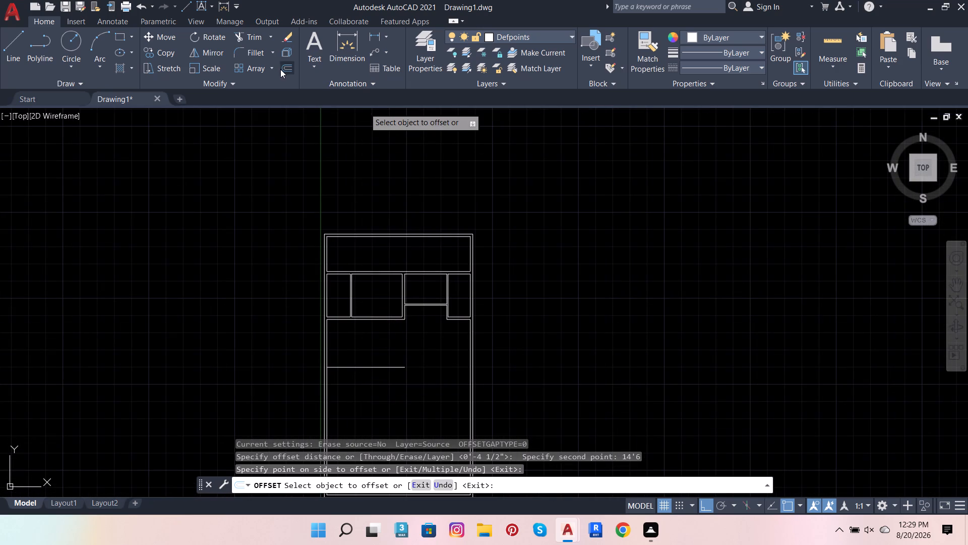
left_click(343, 370)
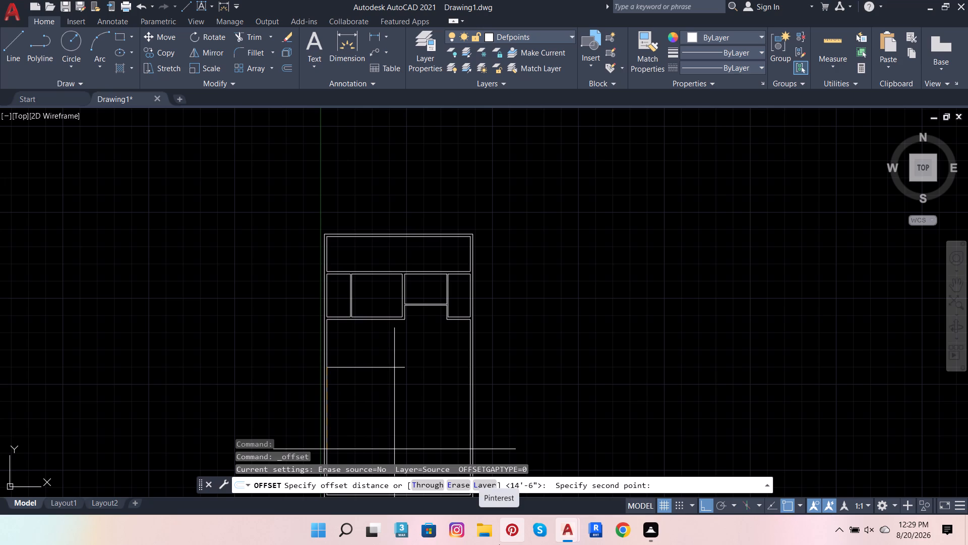
key("9")
key("Return")
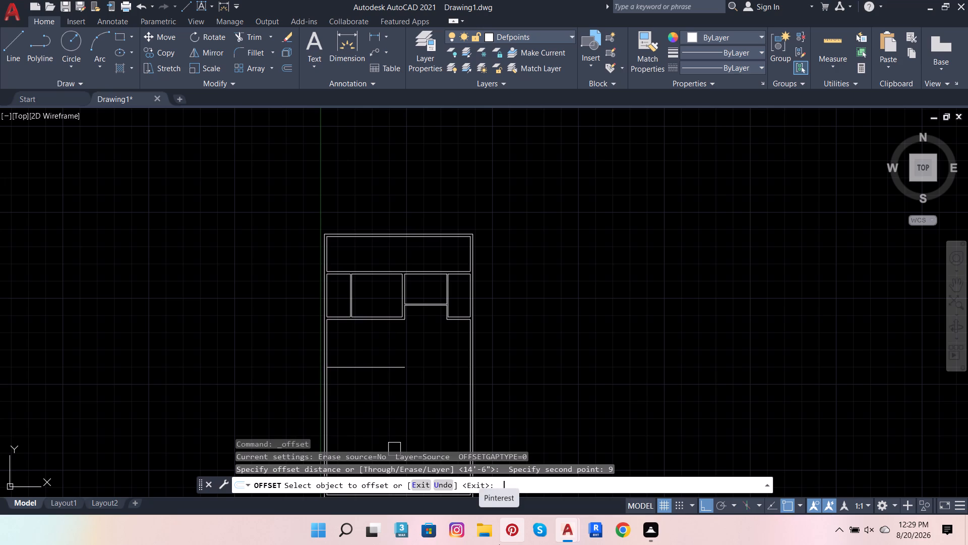
left_click(388, 361)
left_click(368, 408)
scroll(383, 396, "up", 4)
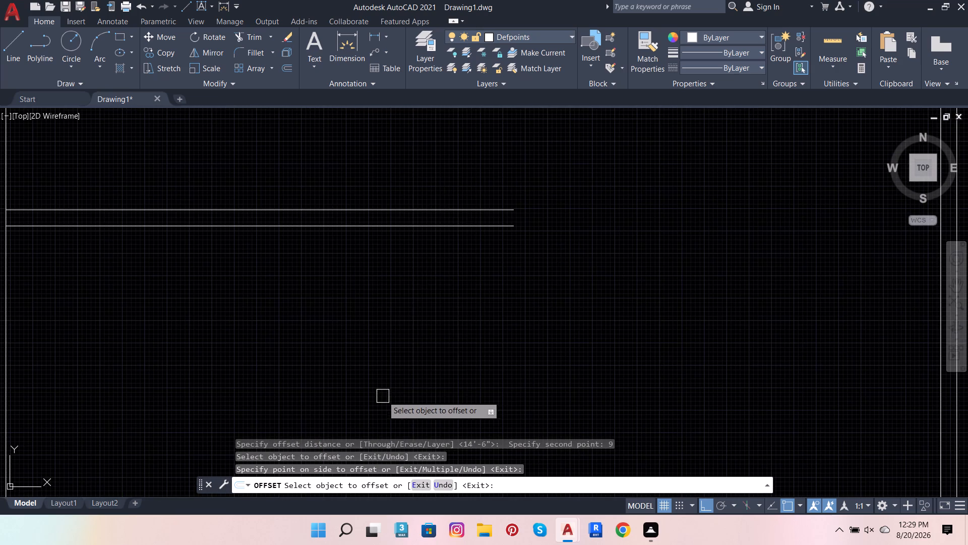
scroll(258, 373, "down", 2)
key("Escape")
key("Escape")
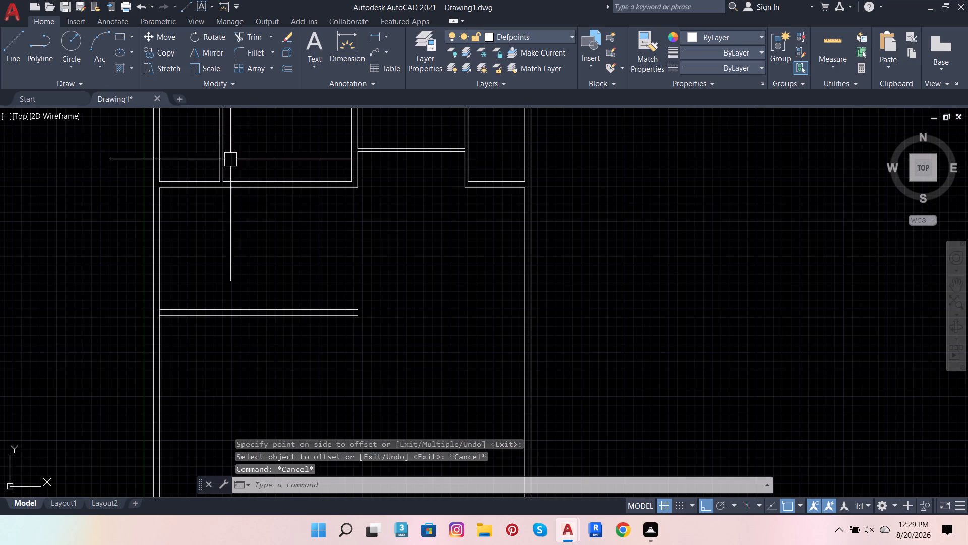
Extend both lines of the lower cross wall to the inner line of the right outer wall.
left_click(246, 38)
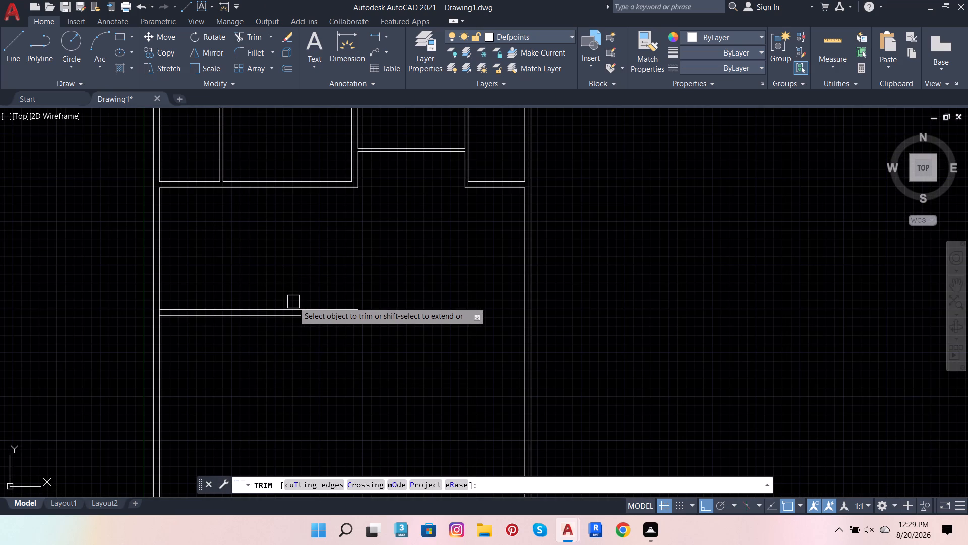
left_click(293, 302, "shift")
left_click(331, 311, "shift")
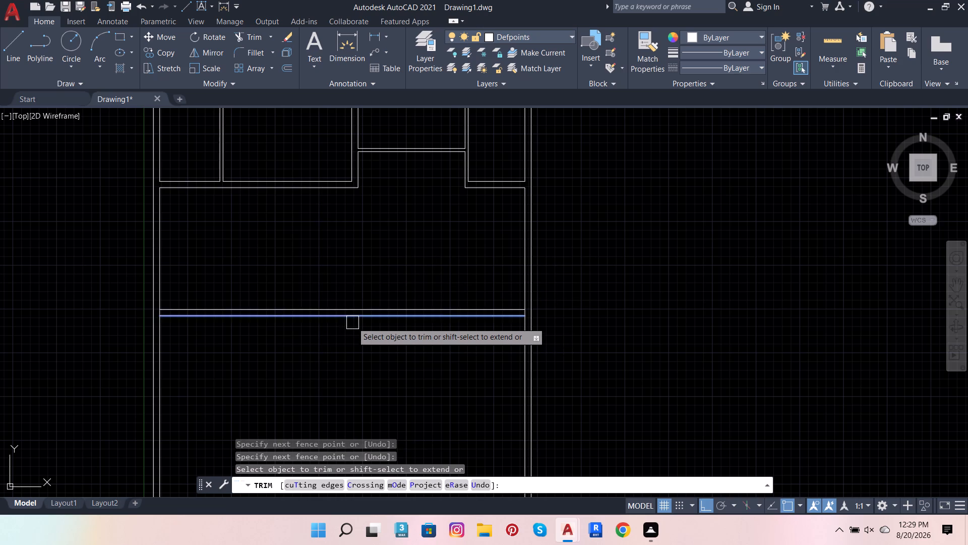
left_click(352, 322, "shift")
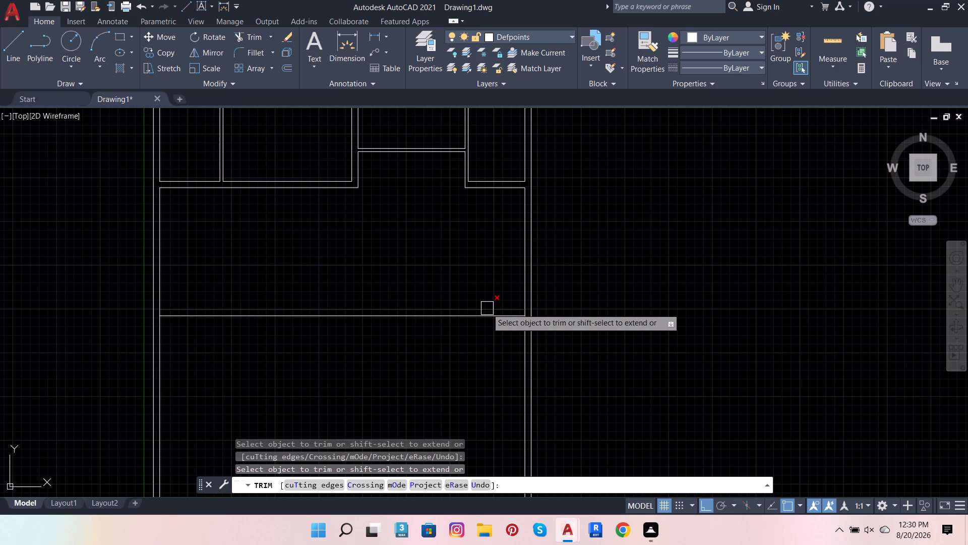
scroll(475, 313, "down", 2)
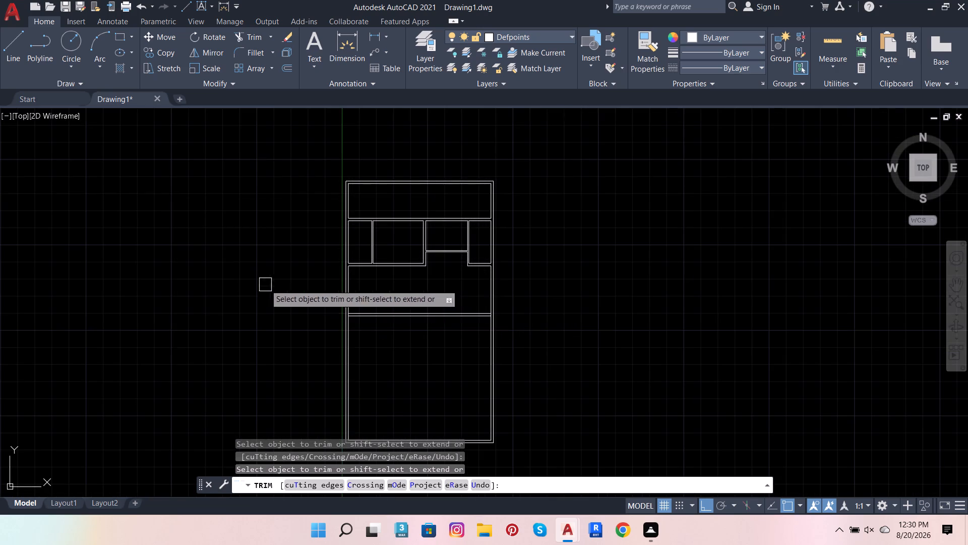
scroll(232, 266, "down", 3)
scroll(507, 246, "up", 3)
scroll(460, 288, "up", 1)
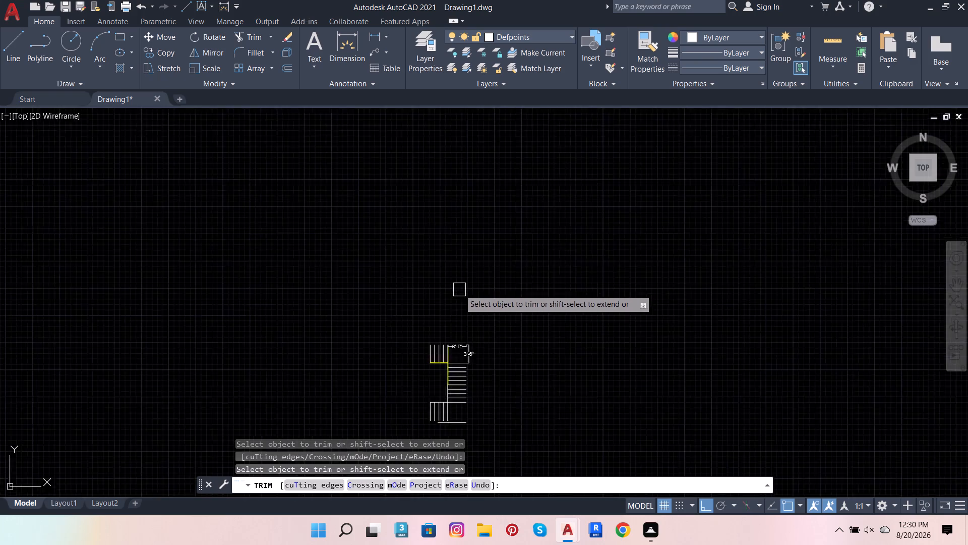
scroll(459, 290, "up", 1)
key("Escape")
key("Escape")
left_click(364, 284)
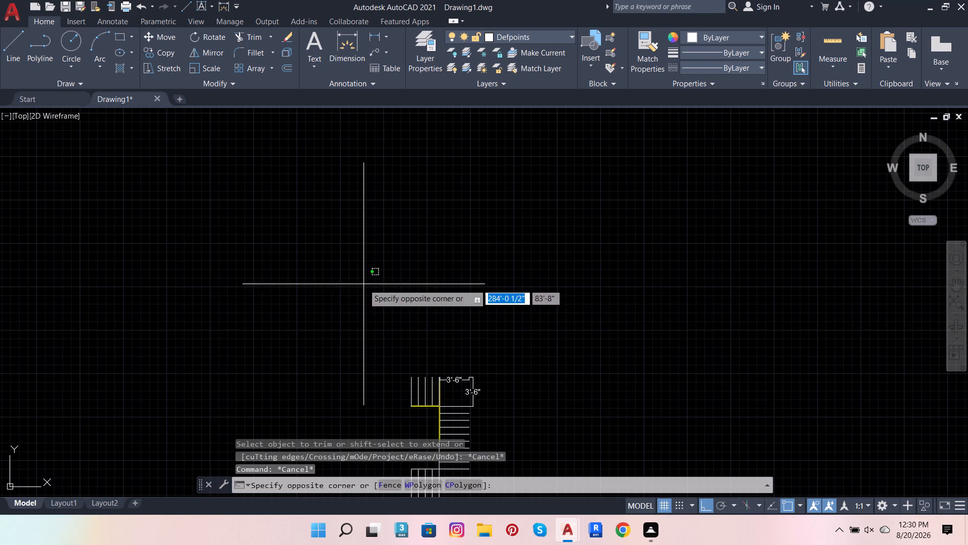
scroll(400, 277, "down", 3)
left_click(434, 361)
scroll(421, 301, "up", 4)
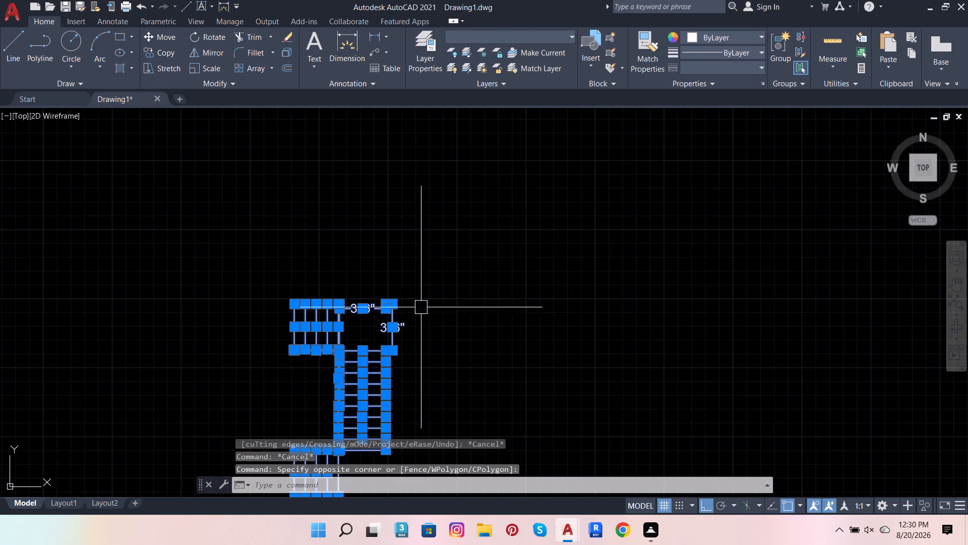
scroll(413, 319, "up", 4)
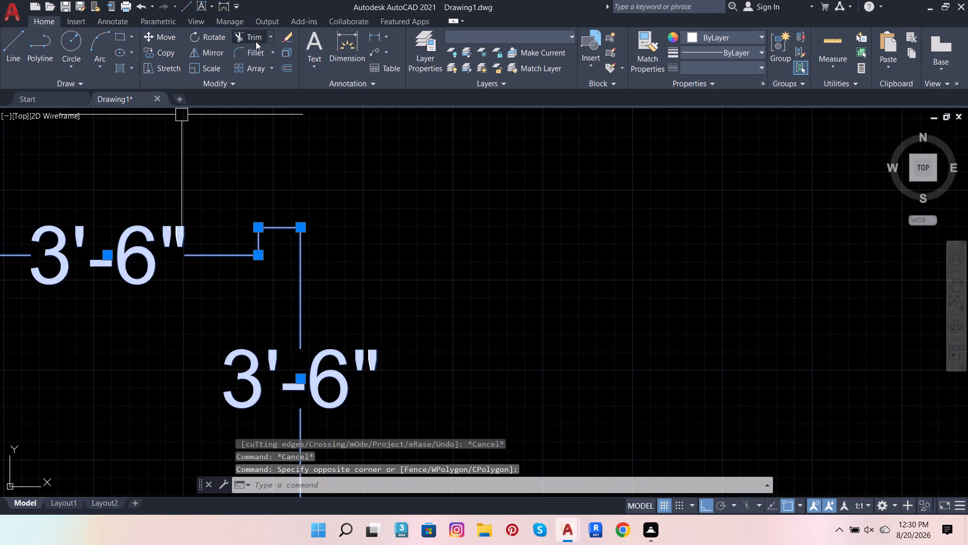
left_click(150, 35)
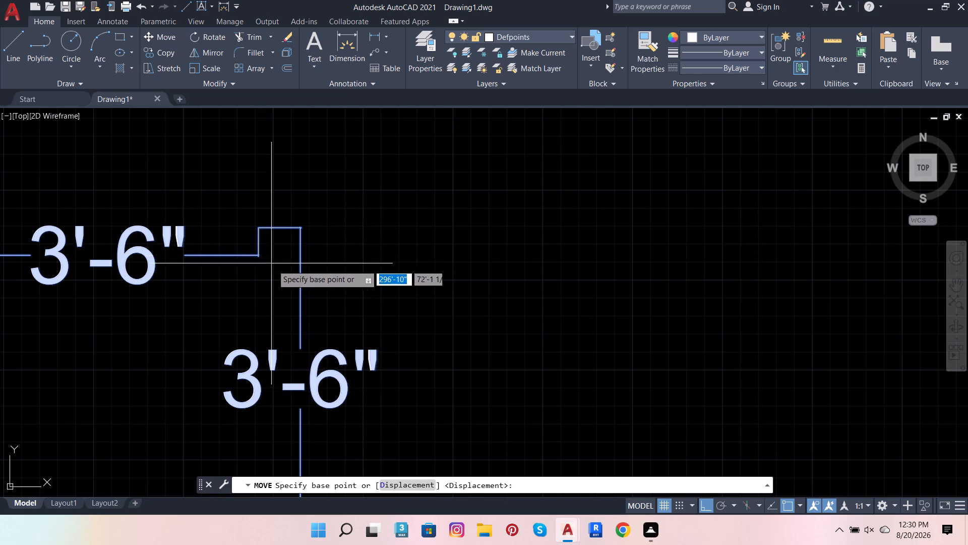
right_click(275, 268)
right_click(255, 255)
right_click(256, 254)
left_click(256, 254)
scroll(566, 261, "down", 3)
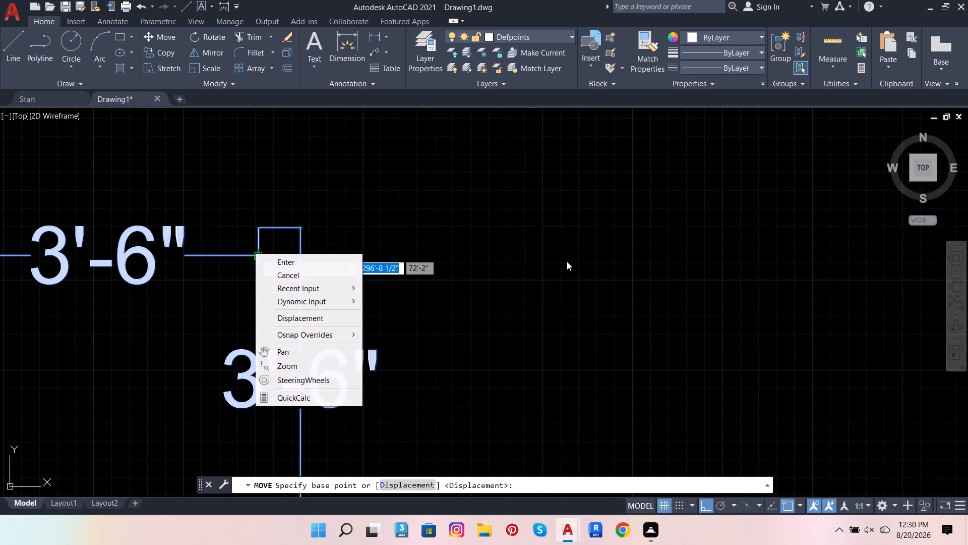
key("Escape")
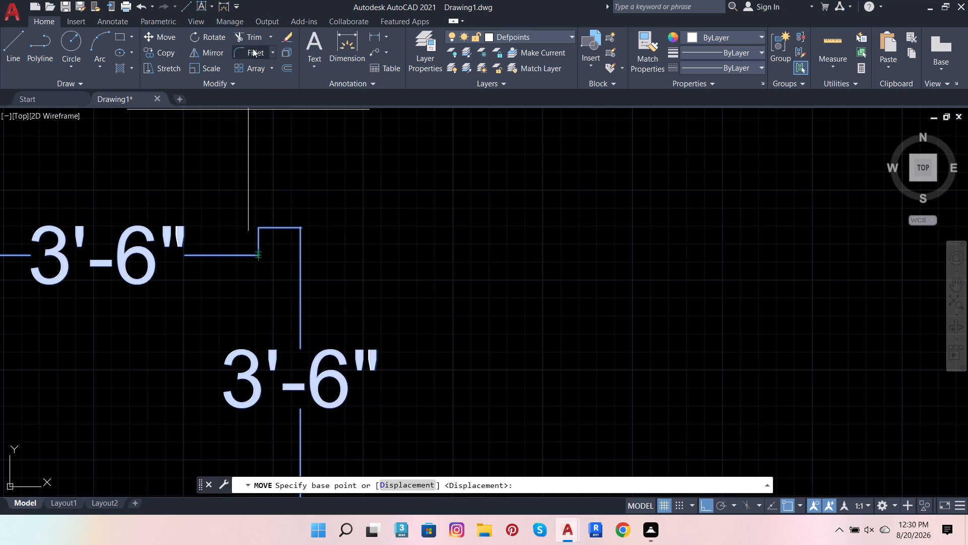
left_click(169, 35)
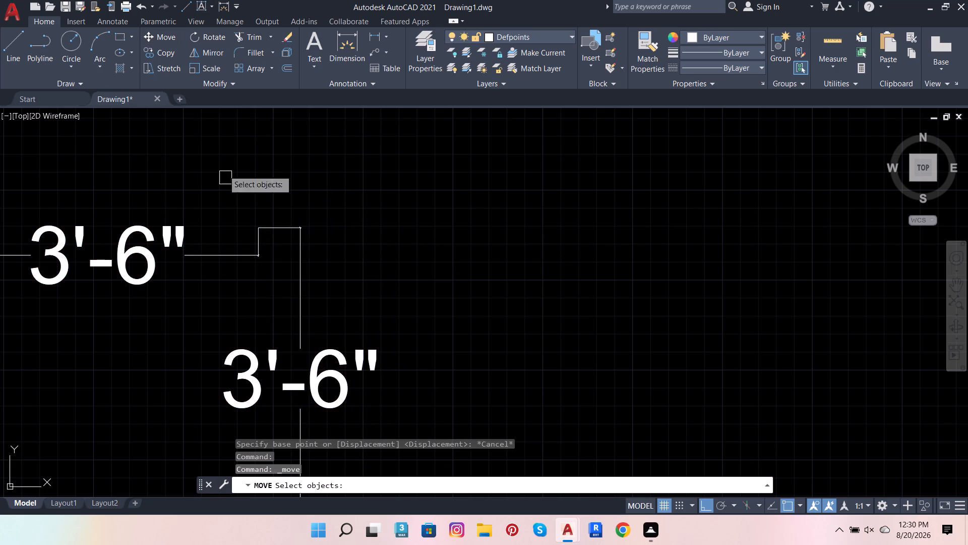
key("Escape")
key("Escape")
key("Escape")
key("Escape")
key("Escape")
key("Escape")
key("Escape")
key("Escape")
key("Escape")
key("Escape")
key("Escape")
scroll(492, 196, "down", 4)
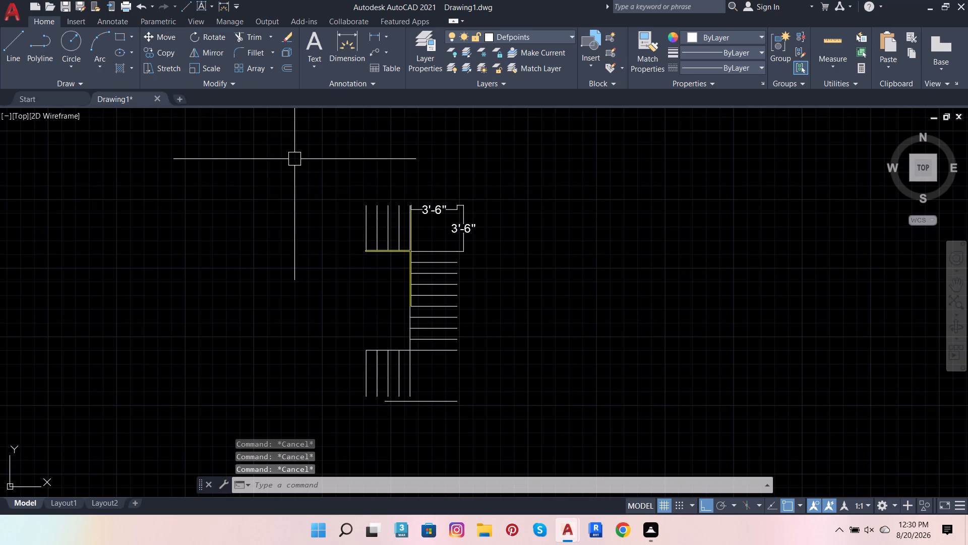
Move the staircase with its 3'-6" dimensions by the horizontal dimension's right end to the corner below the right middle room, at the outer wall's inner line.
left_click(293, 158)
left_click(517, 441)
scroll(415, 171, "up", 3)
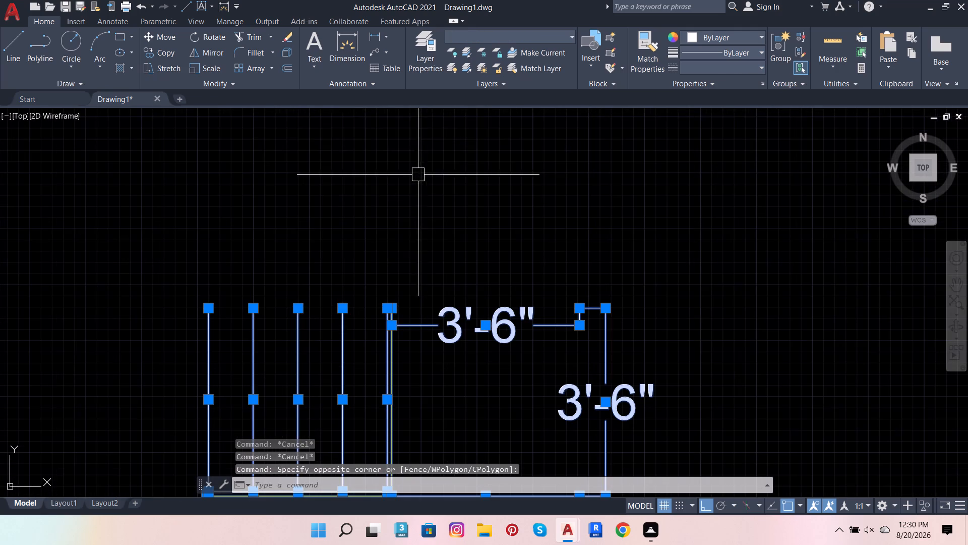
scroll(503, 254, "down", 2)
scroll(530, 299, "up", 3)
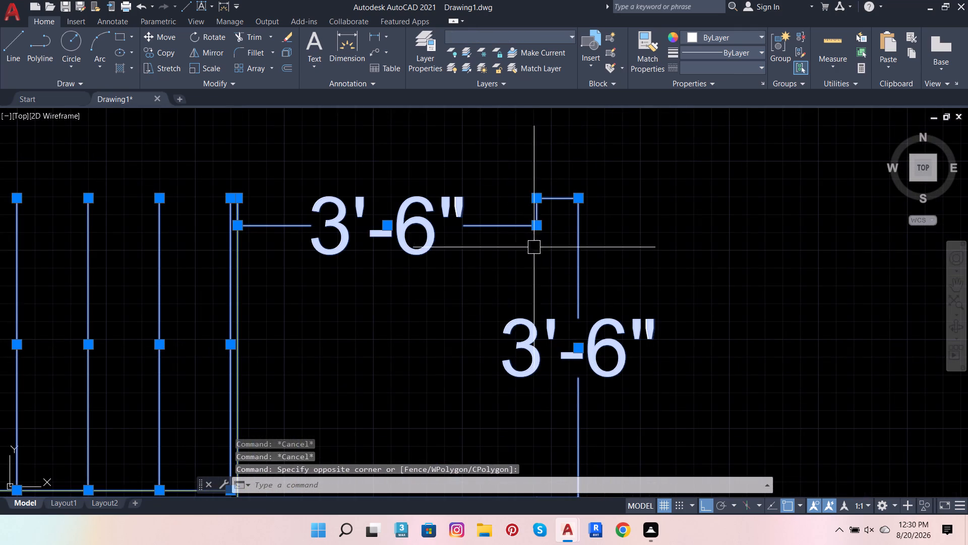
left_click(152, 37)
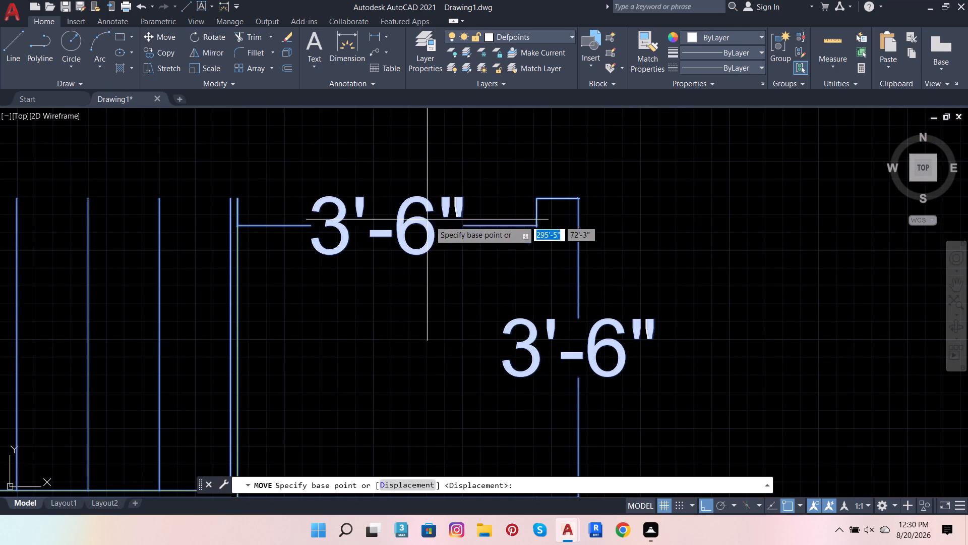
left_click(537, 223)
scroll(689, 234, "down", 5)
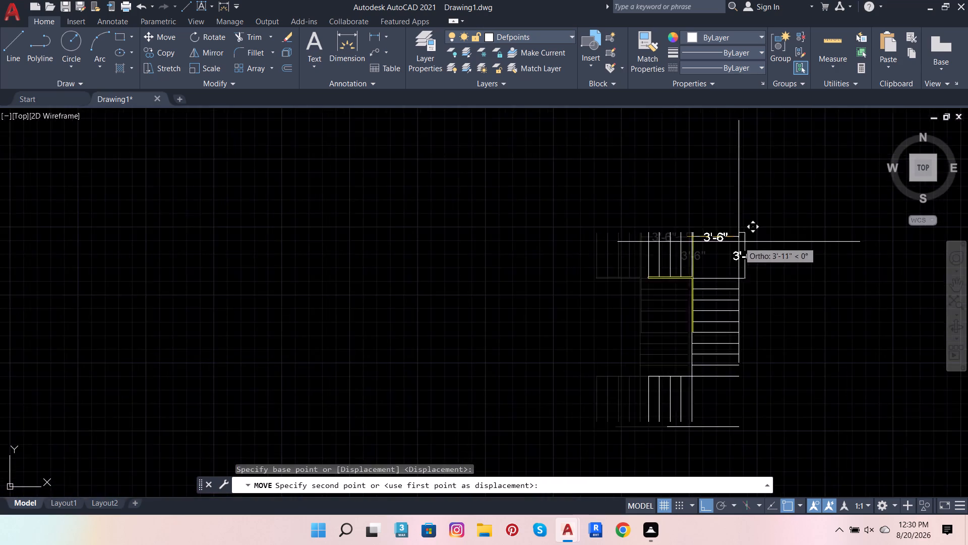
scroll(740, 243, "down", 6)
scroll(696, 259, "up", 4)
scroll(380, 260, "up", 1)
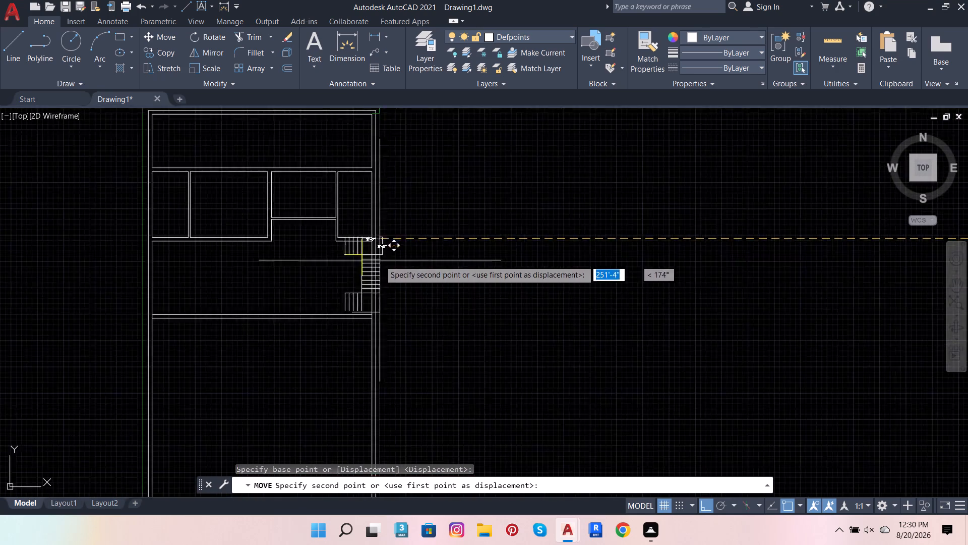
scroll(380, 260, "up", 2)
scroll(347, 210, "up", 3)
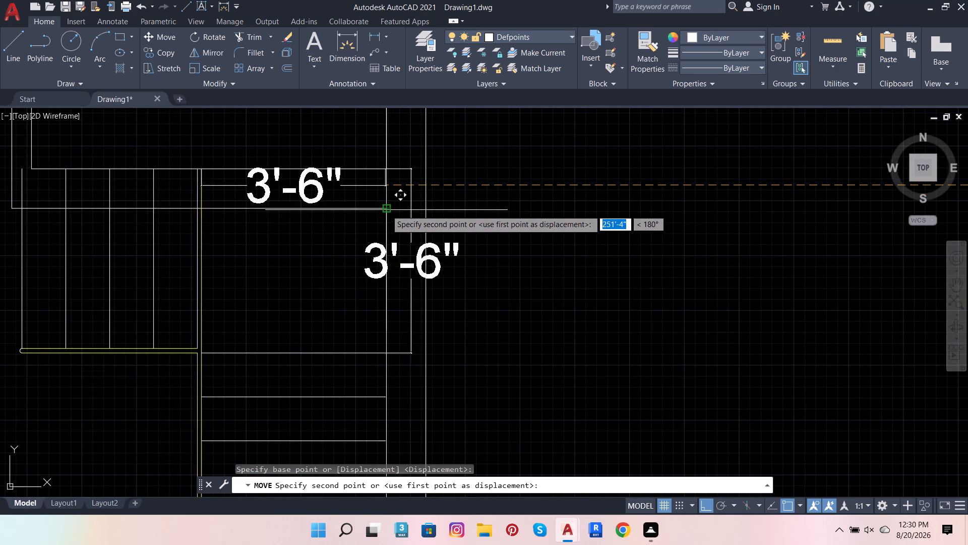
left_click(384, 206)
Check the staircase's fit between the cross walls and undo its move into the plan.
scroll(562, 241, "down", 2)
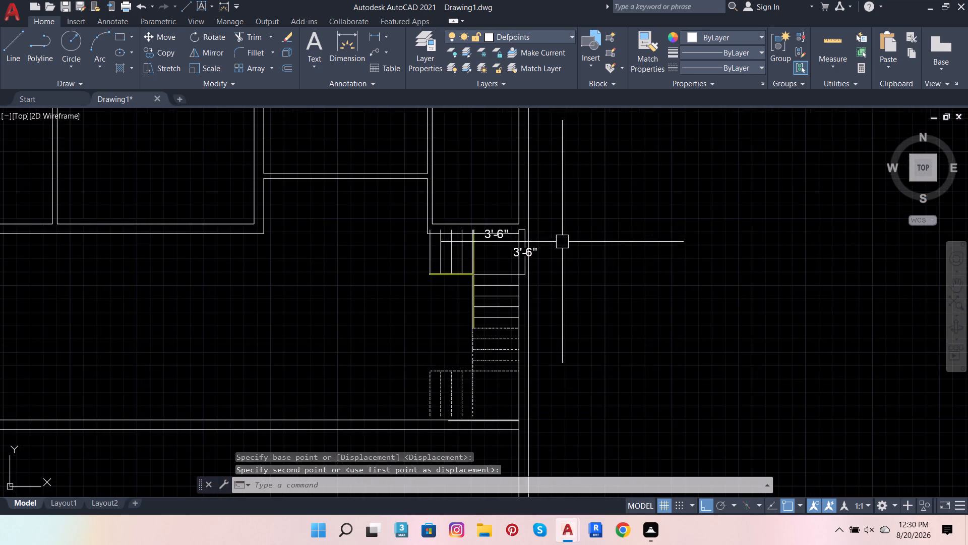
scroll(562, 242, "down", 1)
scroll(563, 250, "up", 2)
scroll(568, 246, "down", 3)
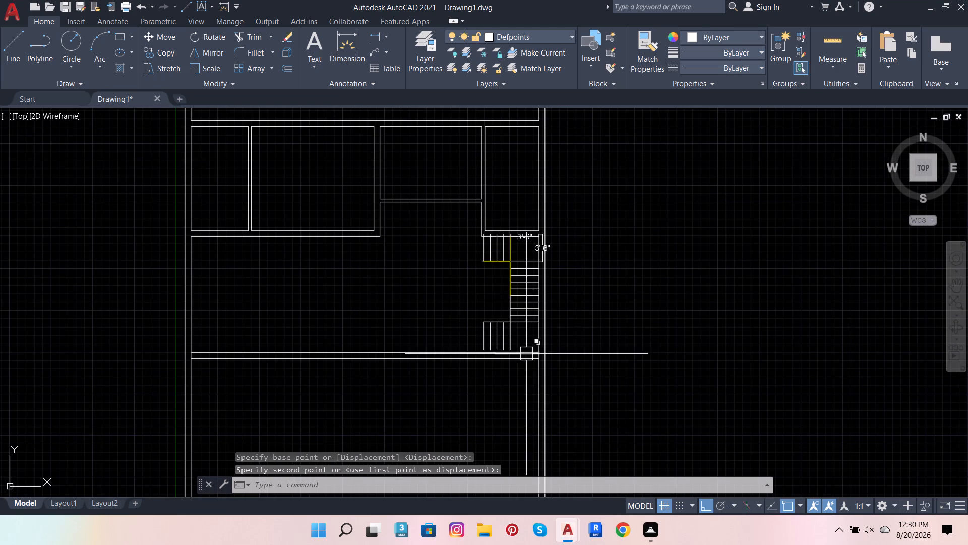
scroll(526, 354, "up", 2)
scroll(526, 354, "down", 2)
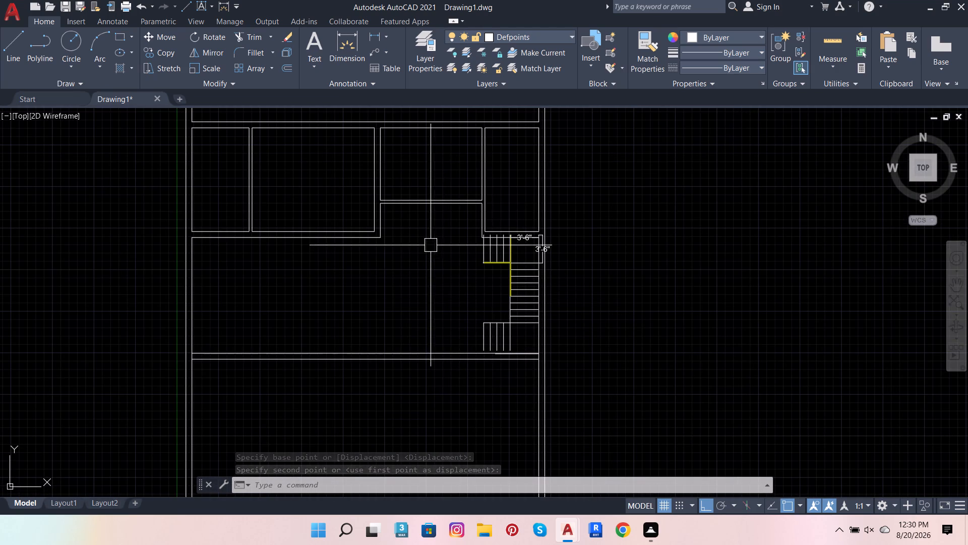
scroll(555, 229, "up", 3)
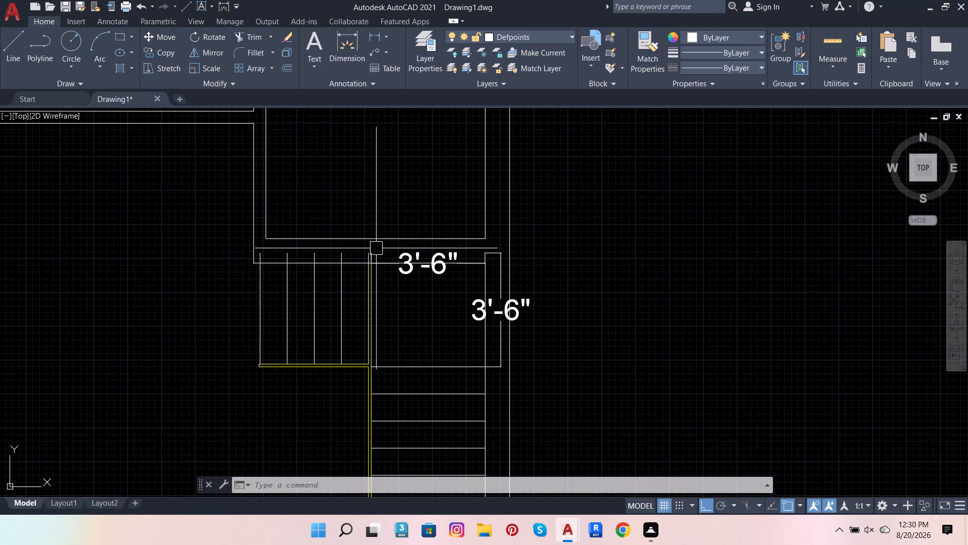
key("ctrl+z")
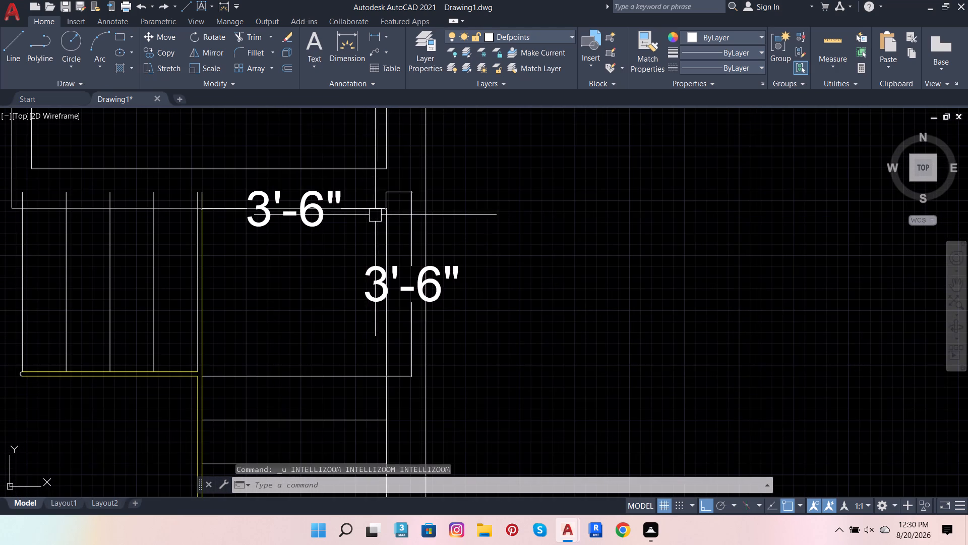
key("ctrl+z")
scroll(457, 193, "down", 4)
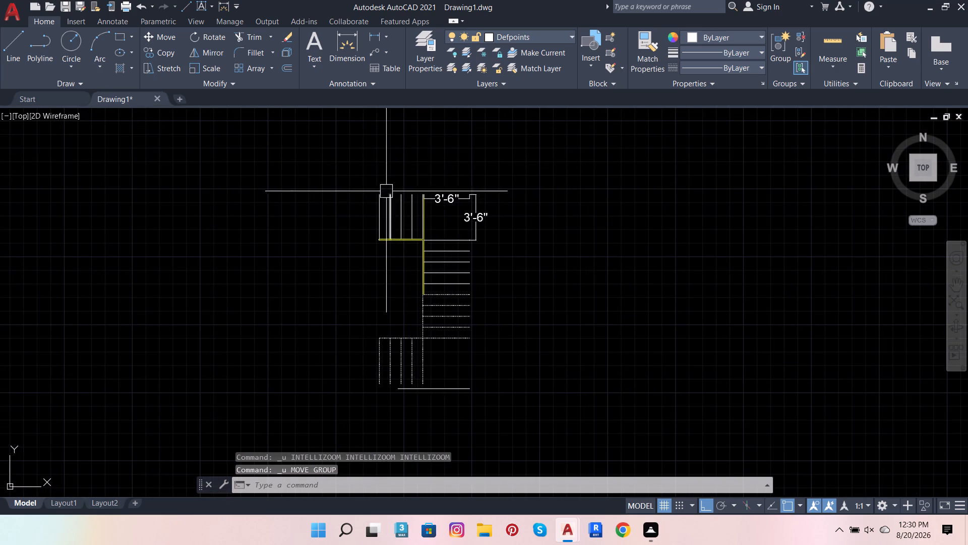
Move the staircase with its dimensions by the vertical 3'-6" dimension's upper end to the corner below the right middle room, at the outer wall's inner line.
left_click(349, 175)
left_click(526, 432)
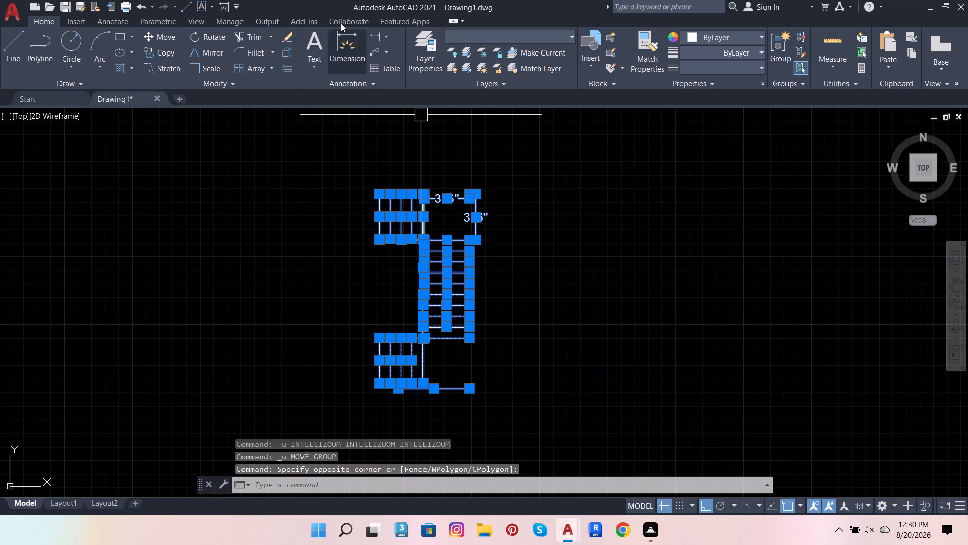
left_click(162, 38)
scroll(510, 199, "up", 2)
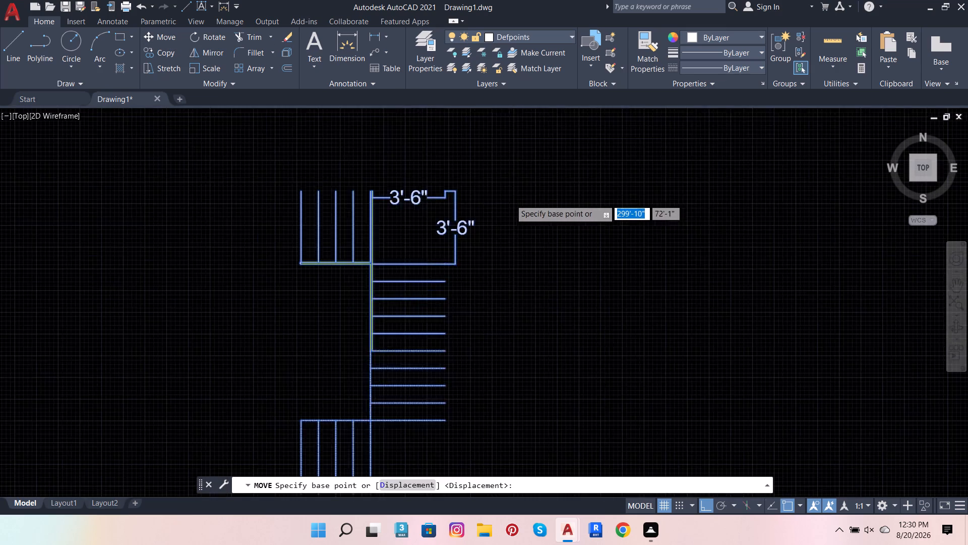
left_click(420, 187)
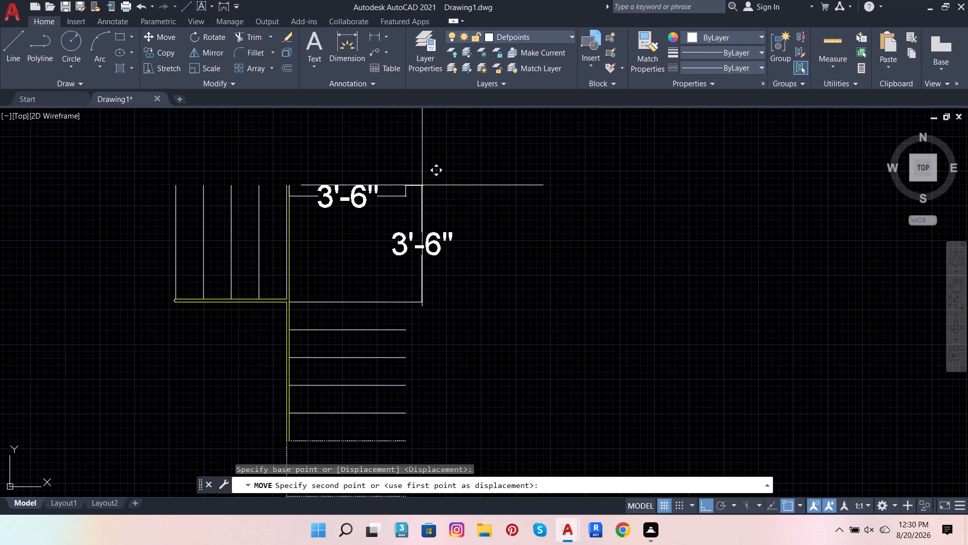
scroll(567, 190, "down", 7)
scroll(213, 198, "up", 4)
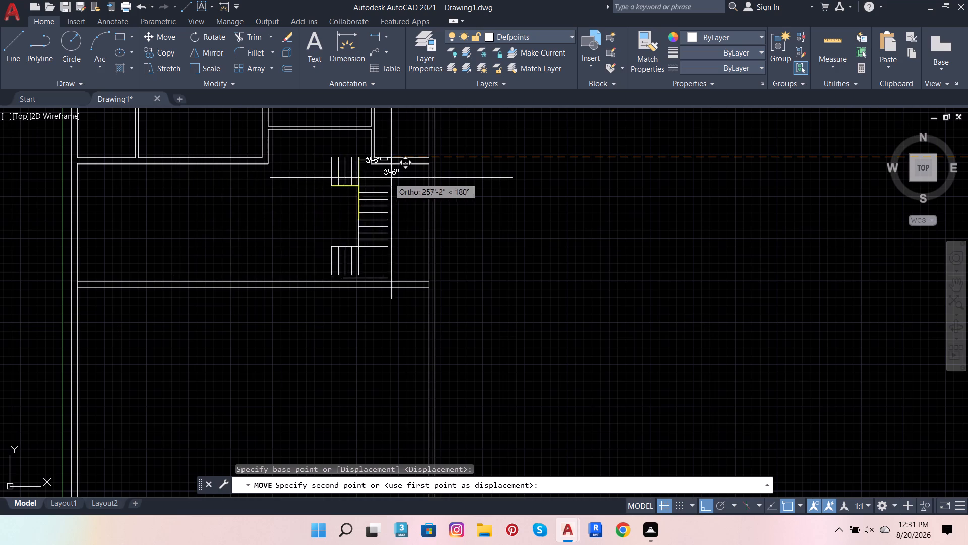
scroll(402, 178, "up", 3)
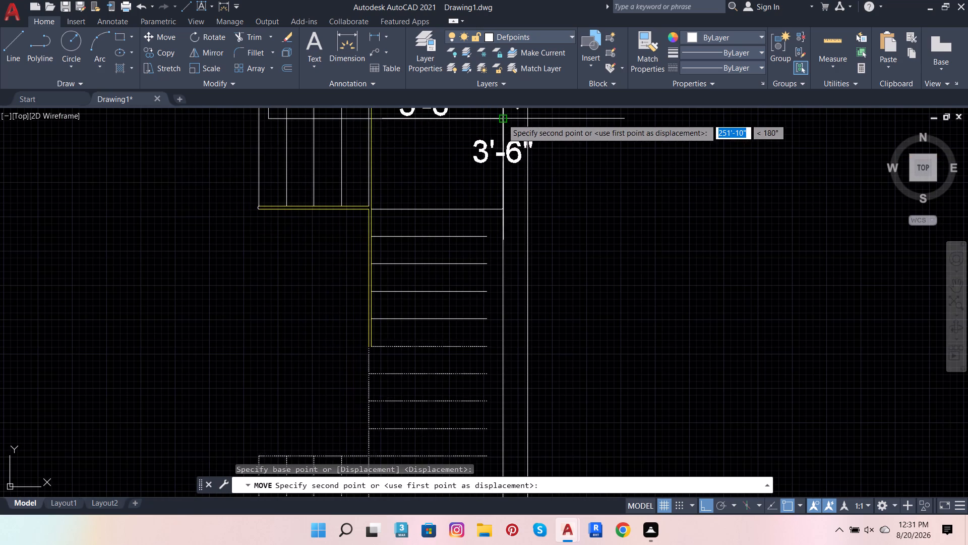
left_click(502, 119)
scroll(486, 206, "down", 2)
scroll(486, 208, "up", 2)
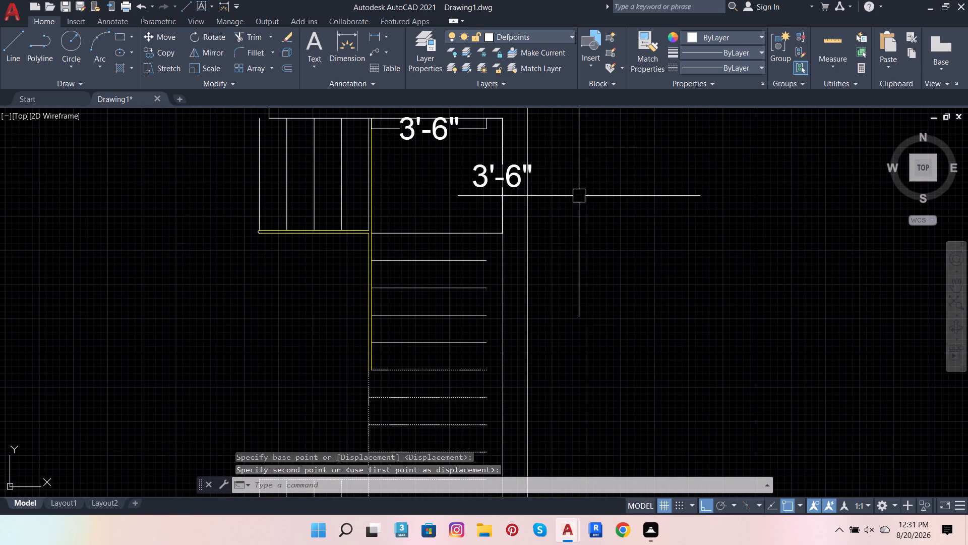
key("Escape")
key("Escape")
key("Escape")
key("Escape")
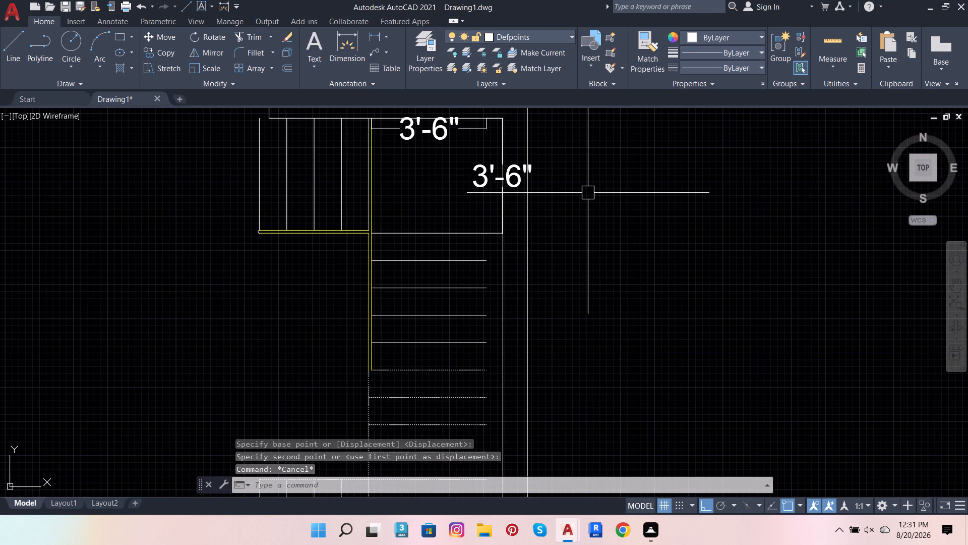
Delete the short stray horizontal line lying inside the lower cross wall beneath the staircase.
scroll(651, 292, "down", 2)
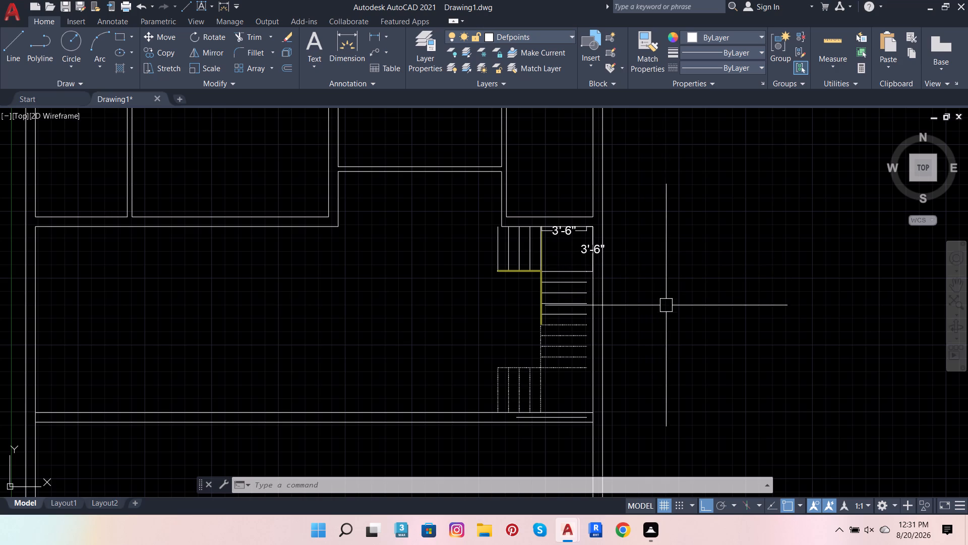
scroll(298, 243, "up", 2)
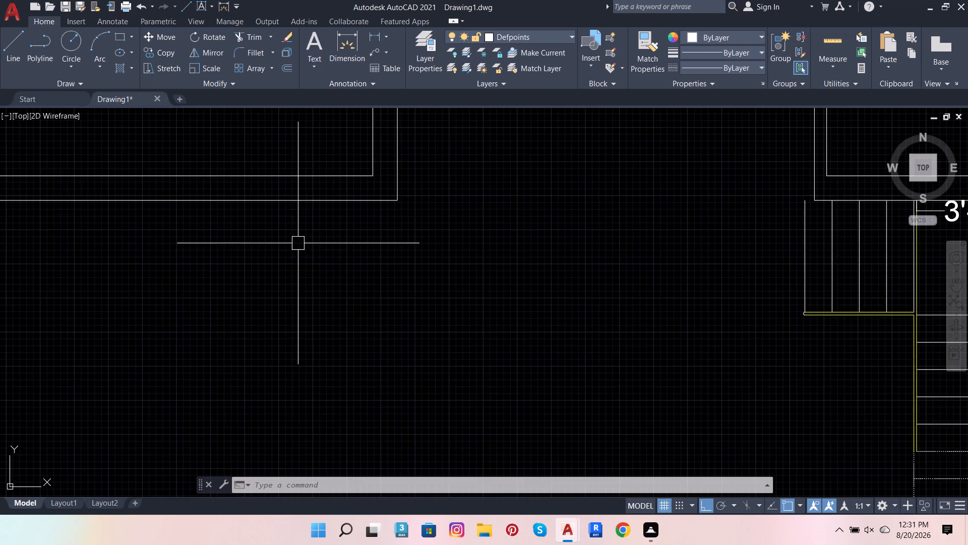
scroll(311, 304, "down", 1)
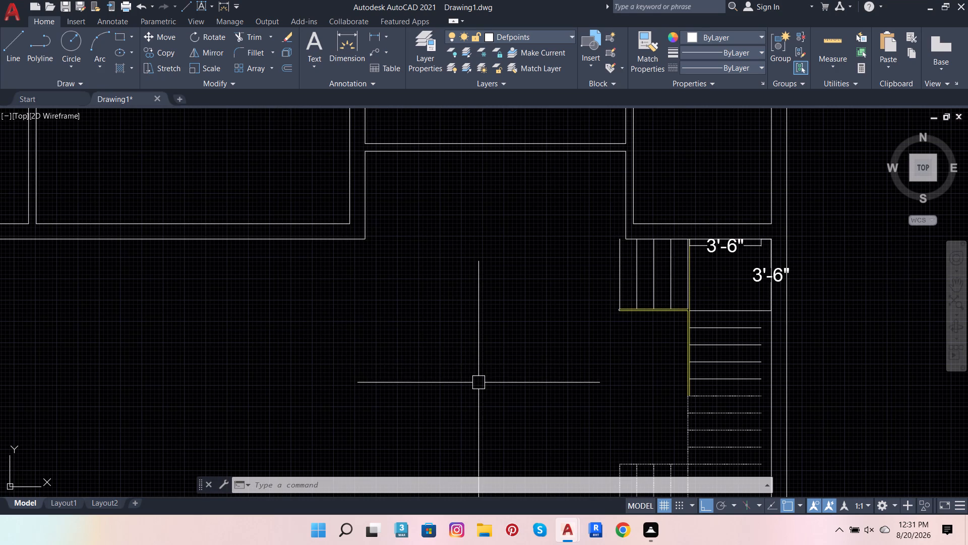
scroll(478, 383, "down", 1)
scroll(626, 297, "down", 2)
scroll(614, 371, "up", 4)
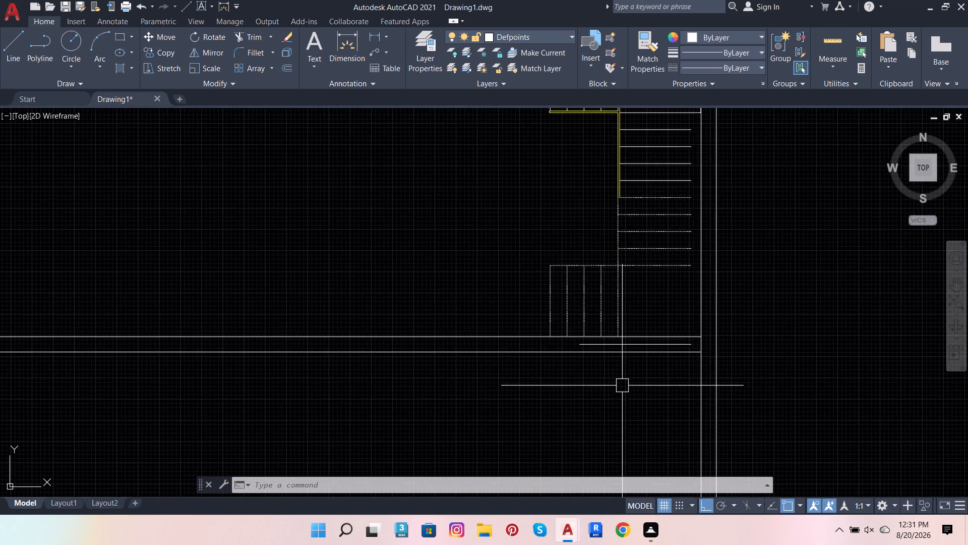
scroll(651, 324, "up", 3)
left_click(661, 314)
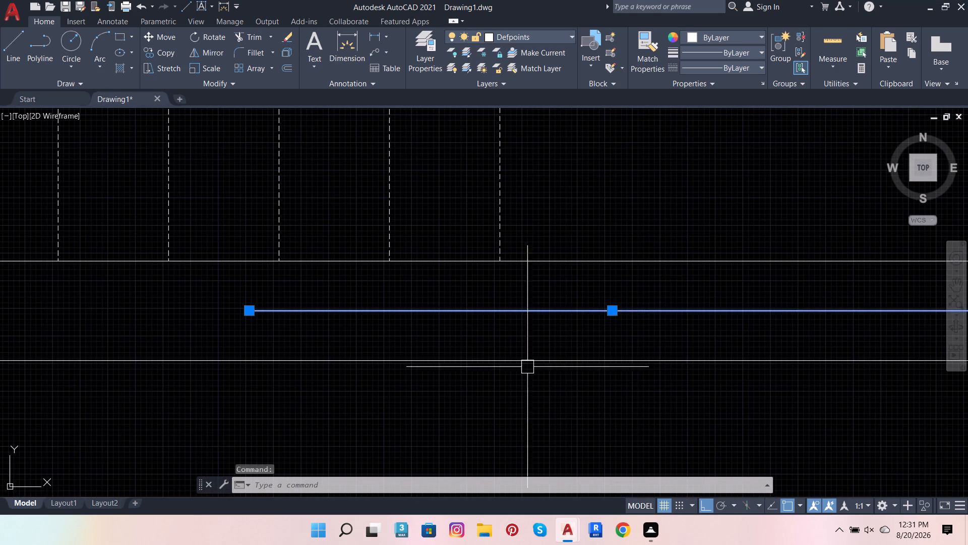
scroll(515, 363, "down", 5)
scroll(616, 266, "up", 1)
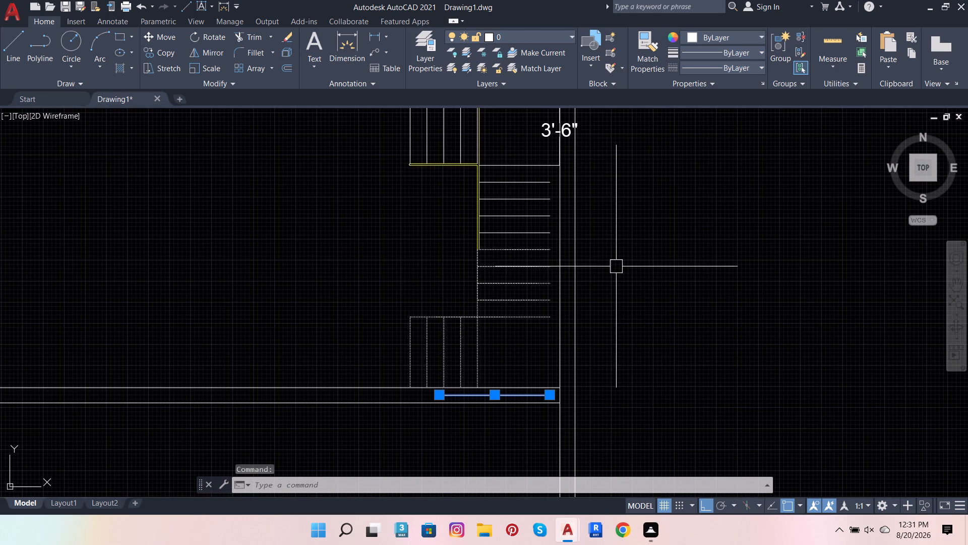
scroll(615, 322, "down", 1)
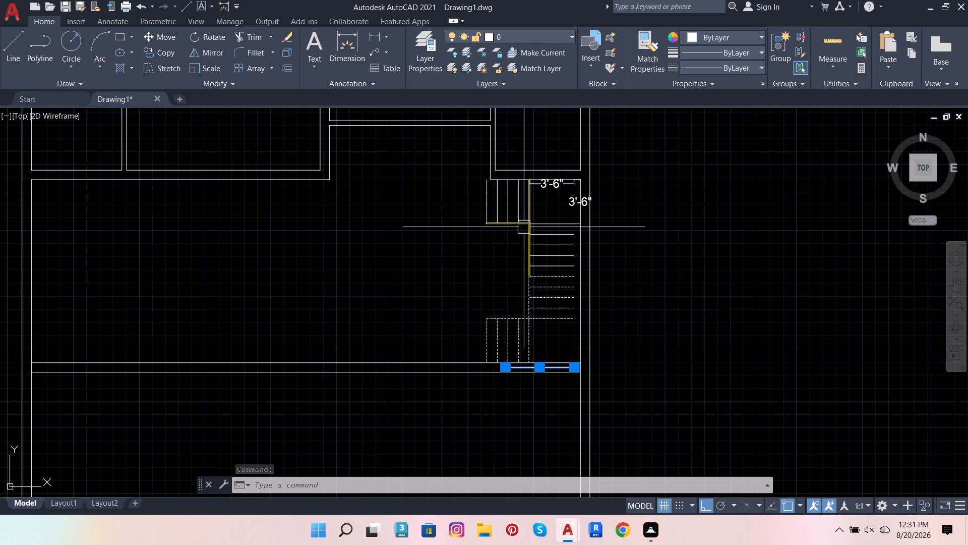
scroll(502, 191, "up", 4)
scroll(516, 278, "down", 1)
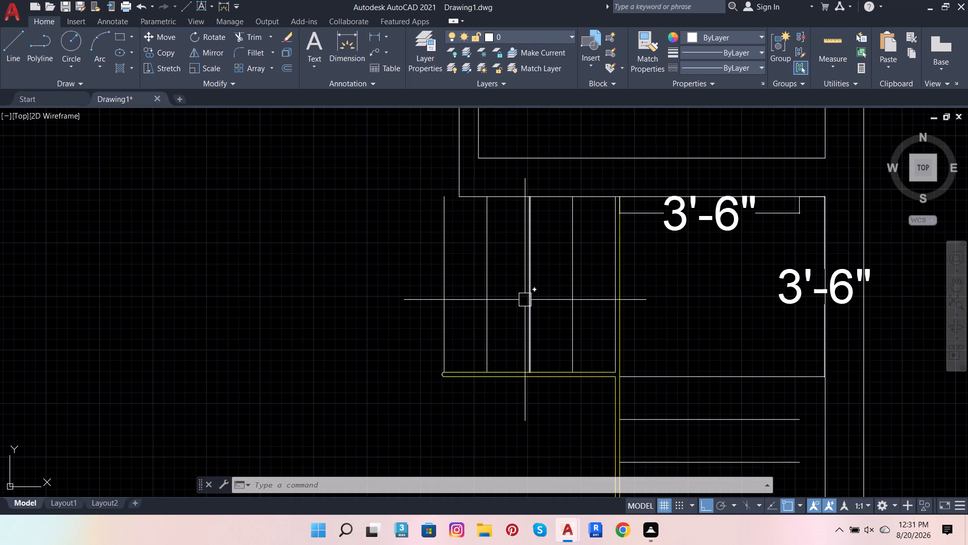
key("Delete")
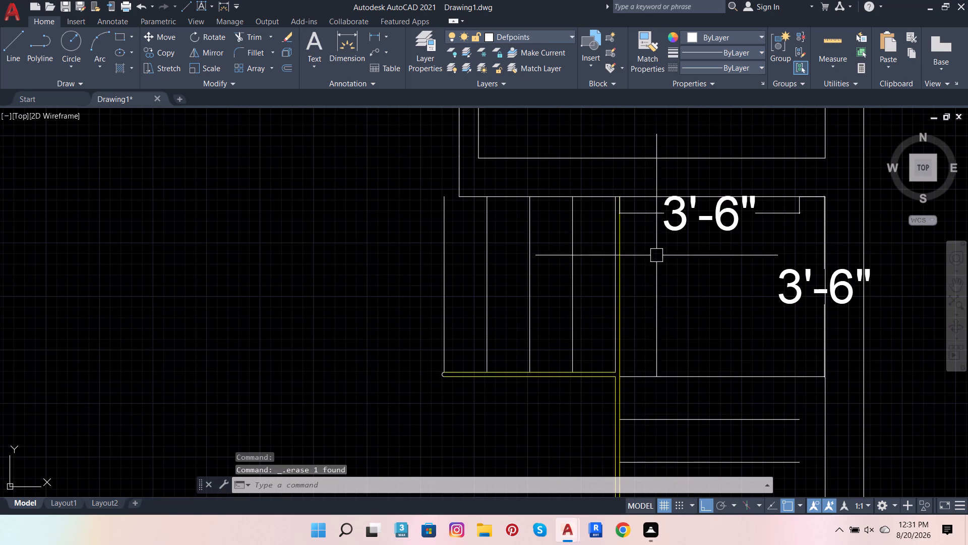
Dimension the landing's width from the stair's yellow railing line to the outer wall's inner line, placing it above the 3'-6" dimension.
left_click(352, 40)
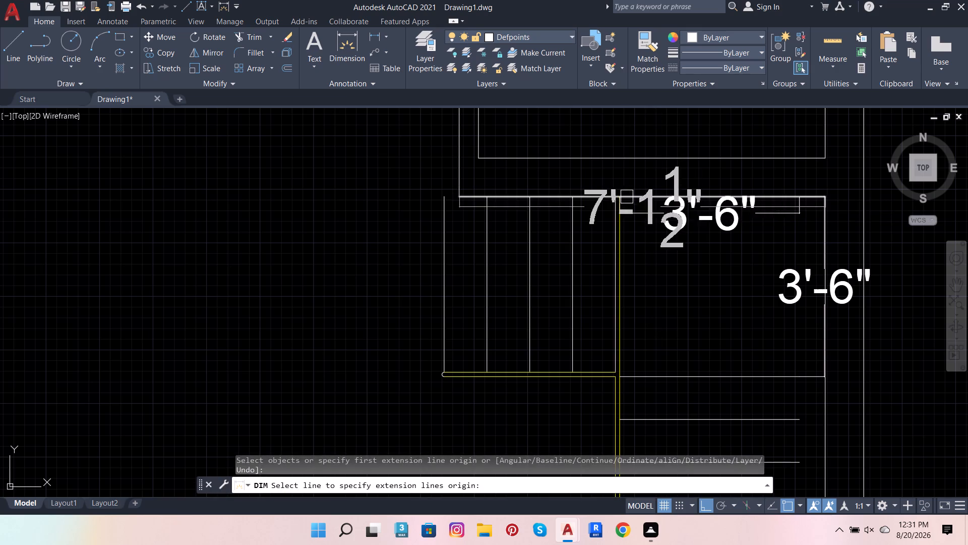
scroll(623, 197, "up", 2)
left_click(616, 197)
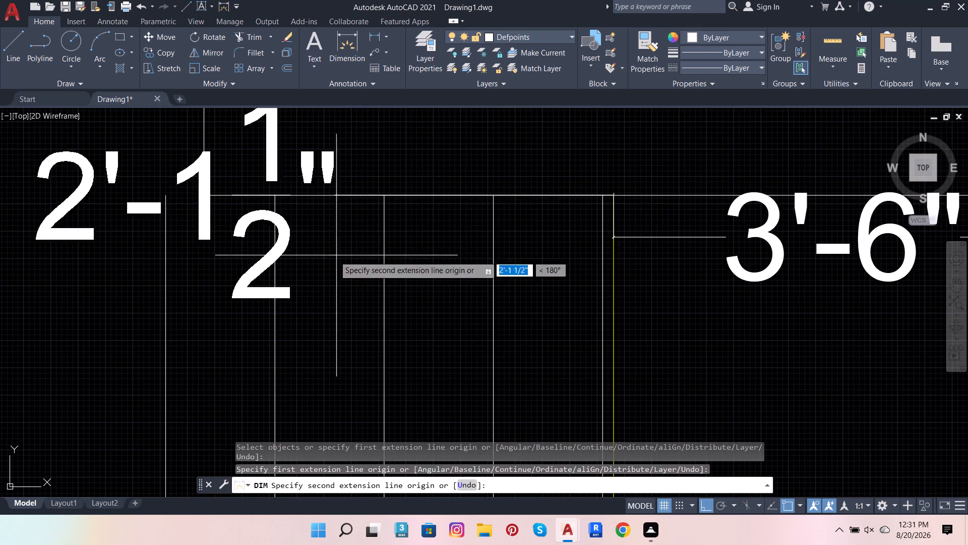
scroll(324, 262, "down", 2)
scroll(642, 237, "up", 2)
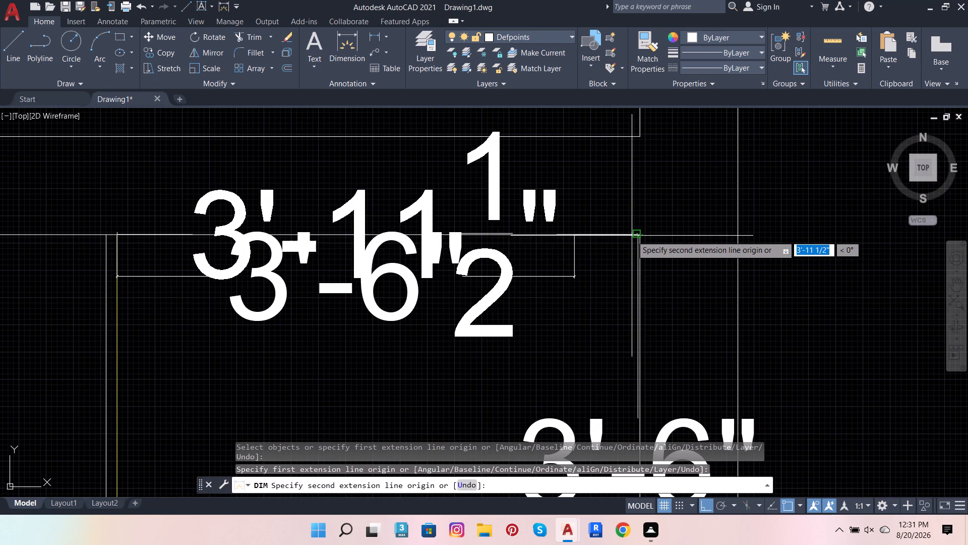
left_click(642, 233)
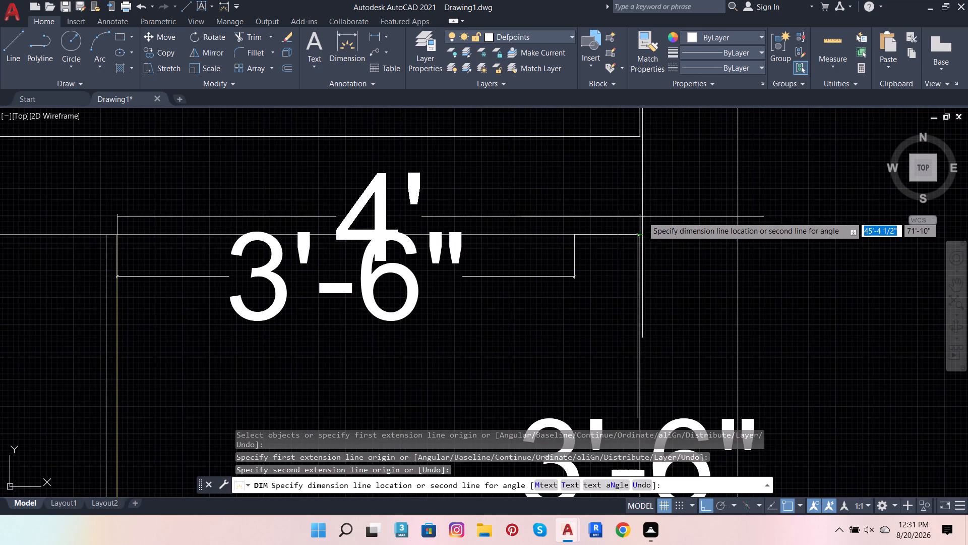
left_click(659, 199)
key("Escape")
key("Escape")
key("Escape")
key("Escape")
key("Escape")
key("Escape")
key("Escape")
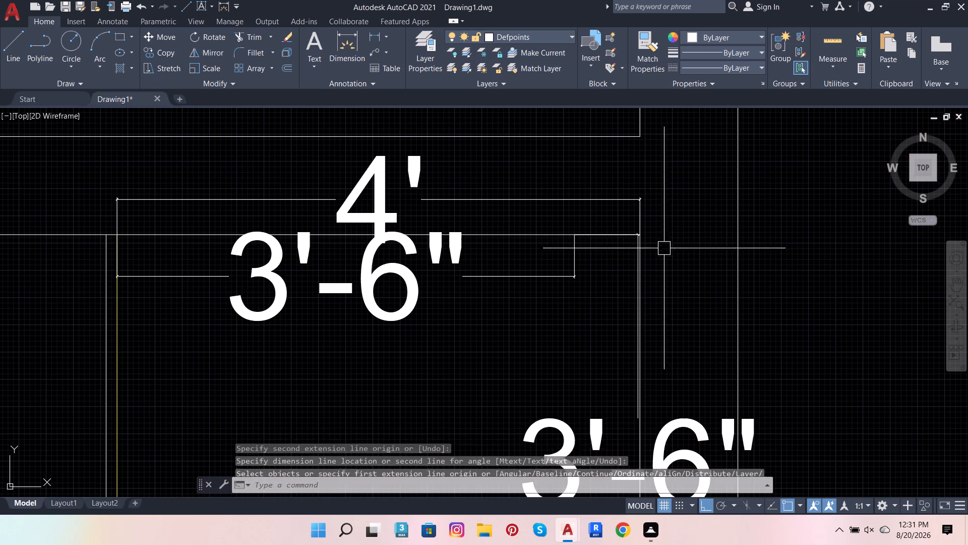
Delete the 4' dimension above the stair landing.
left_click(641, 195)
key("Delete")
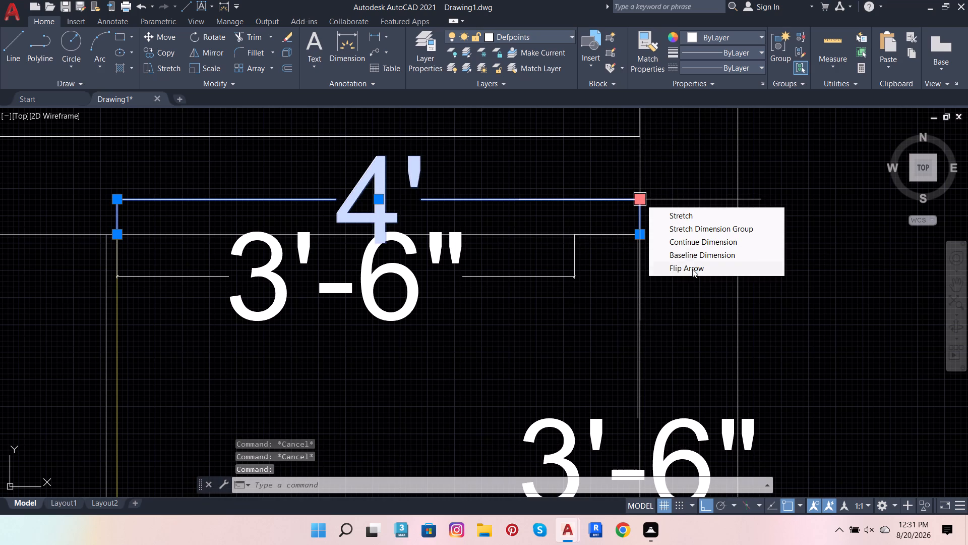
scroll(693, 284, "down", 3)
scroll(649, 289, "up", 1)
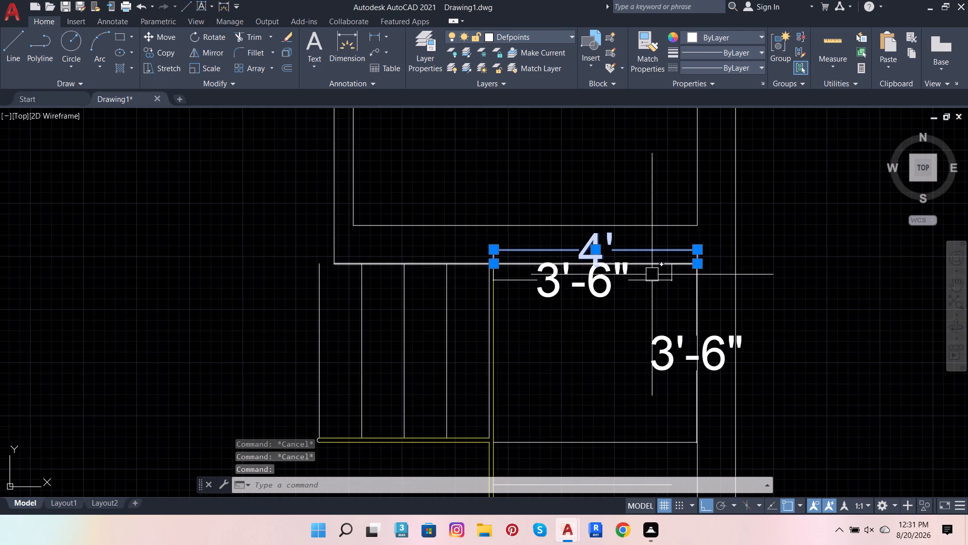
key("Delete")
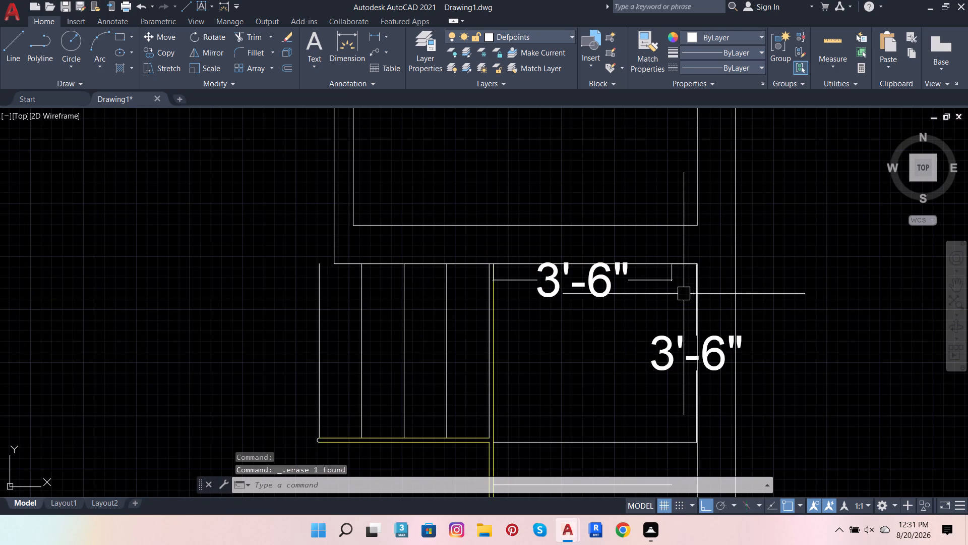
Delete the vertical 3'-6" dimension along the outer wall beside the stair landing.
scroll(680, 288, "up", 3)
scroll(753, 197, "up", 2)
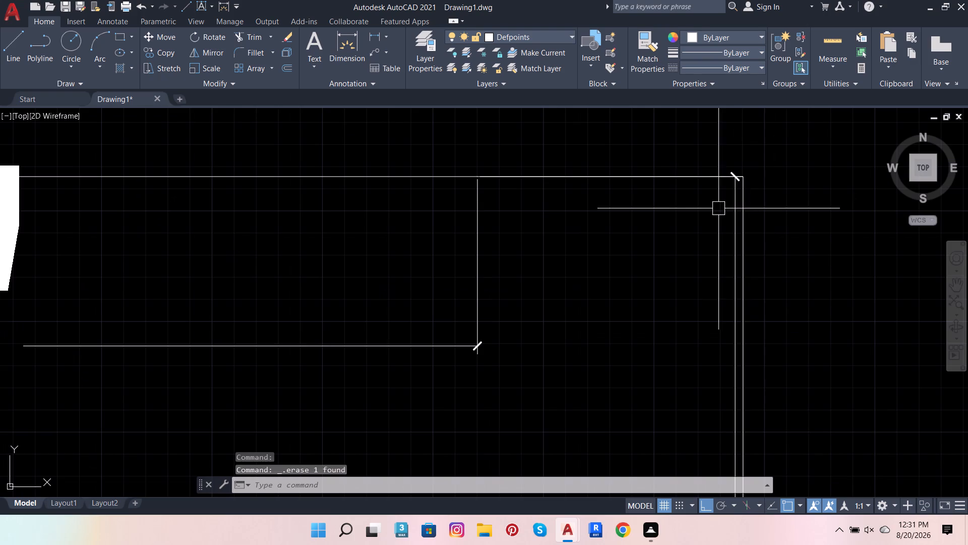
scroll(721, 215, "down", 6)
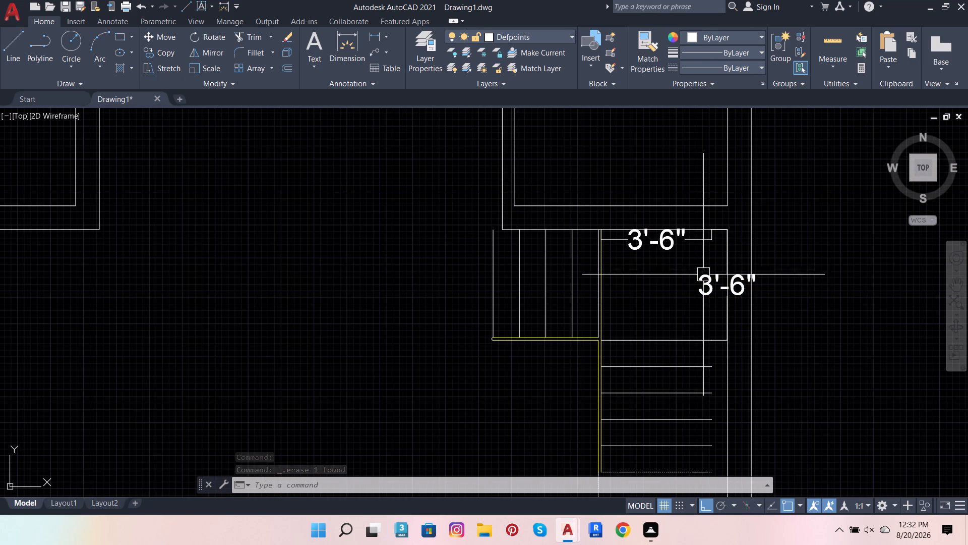
scroll(709, 375, "up", 2)
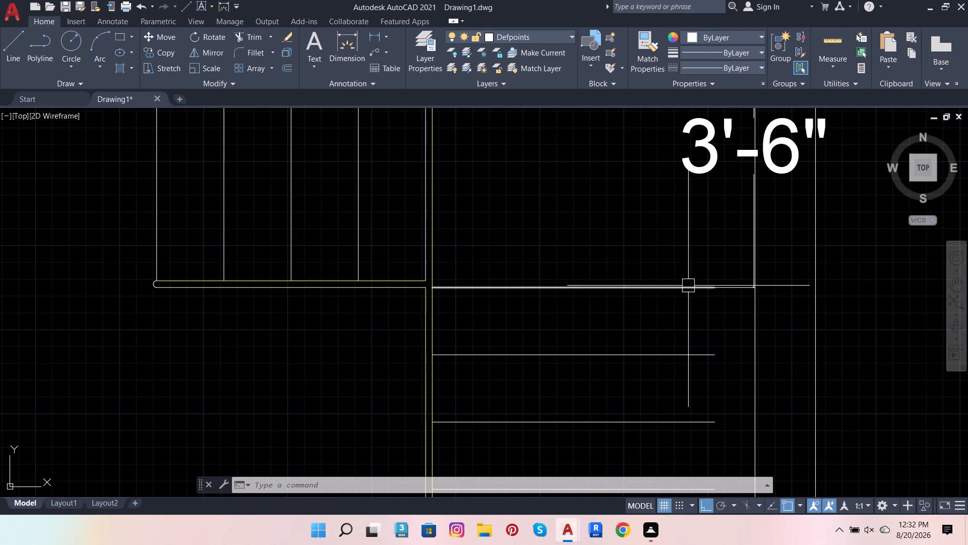
left_click(731, 287)
scroll(724, 335, "down", 2)
key("Delete")
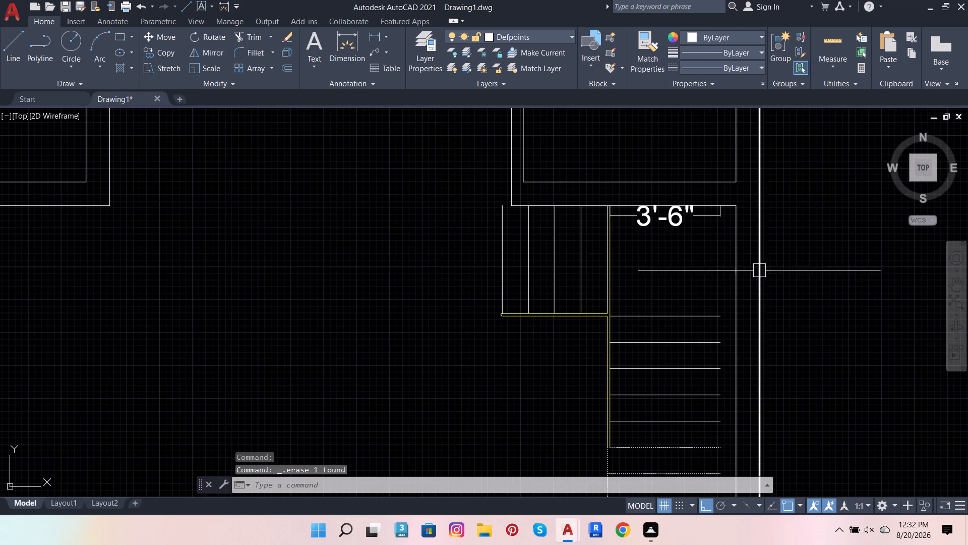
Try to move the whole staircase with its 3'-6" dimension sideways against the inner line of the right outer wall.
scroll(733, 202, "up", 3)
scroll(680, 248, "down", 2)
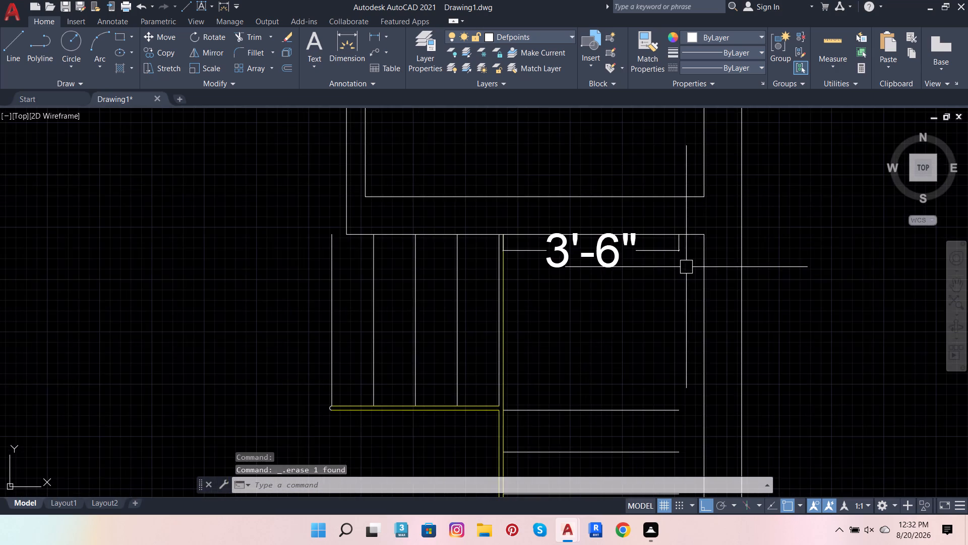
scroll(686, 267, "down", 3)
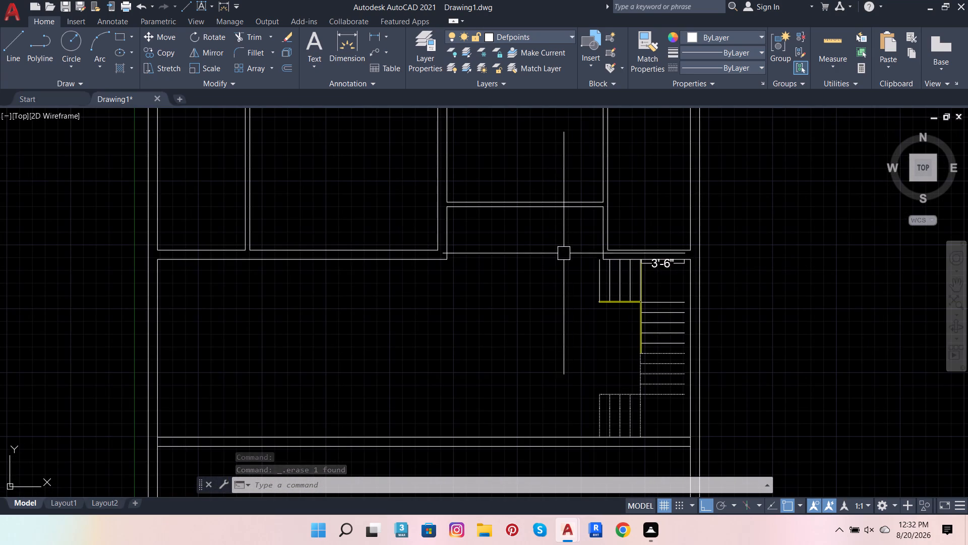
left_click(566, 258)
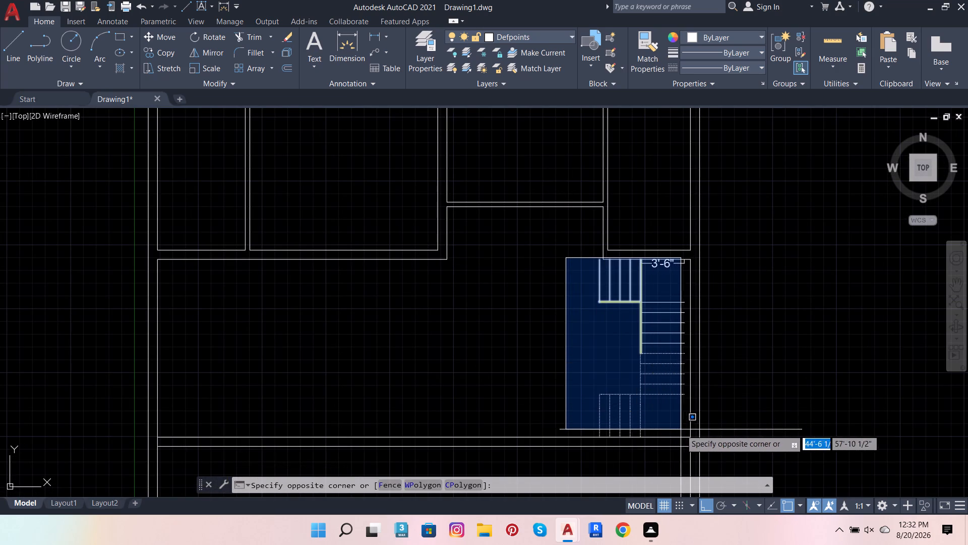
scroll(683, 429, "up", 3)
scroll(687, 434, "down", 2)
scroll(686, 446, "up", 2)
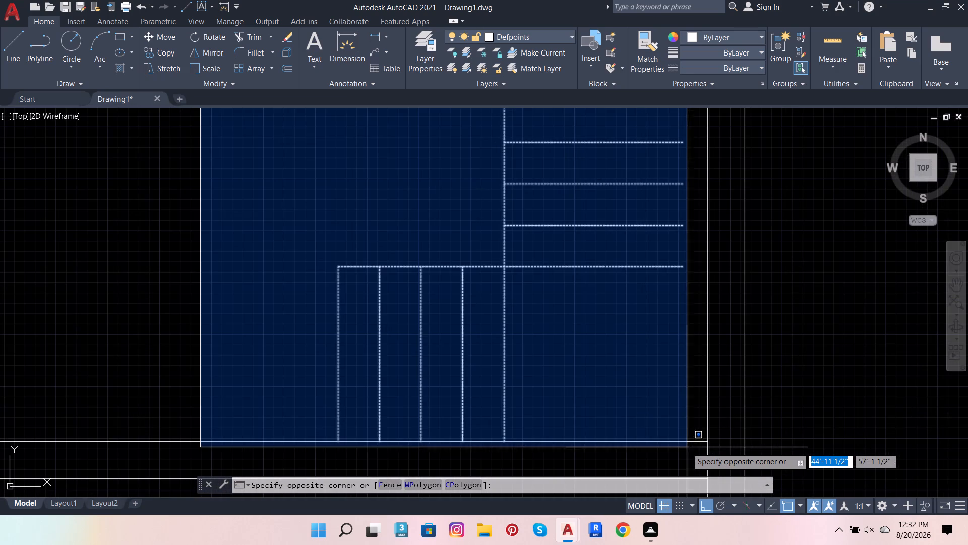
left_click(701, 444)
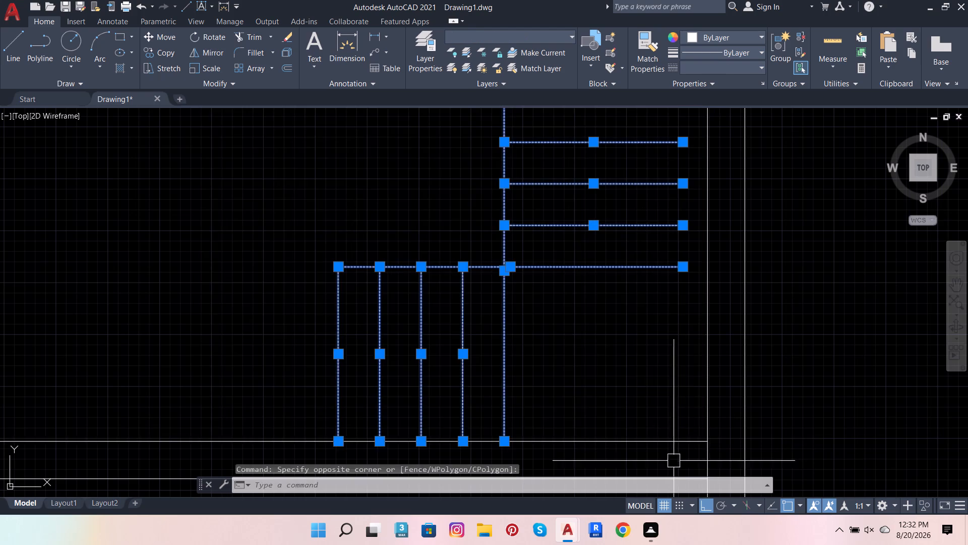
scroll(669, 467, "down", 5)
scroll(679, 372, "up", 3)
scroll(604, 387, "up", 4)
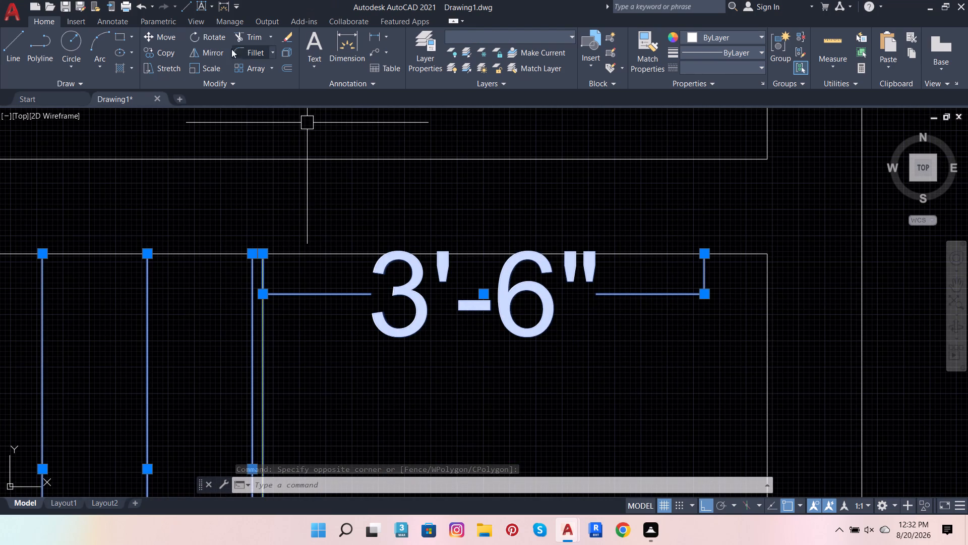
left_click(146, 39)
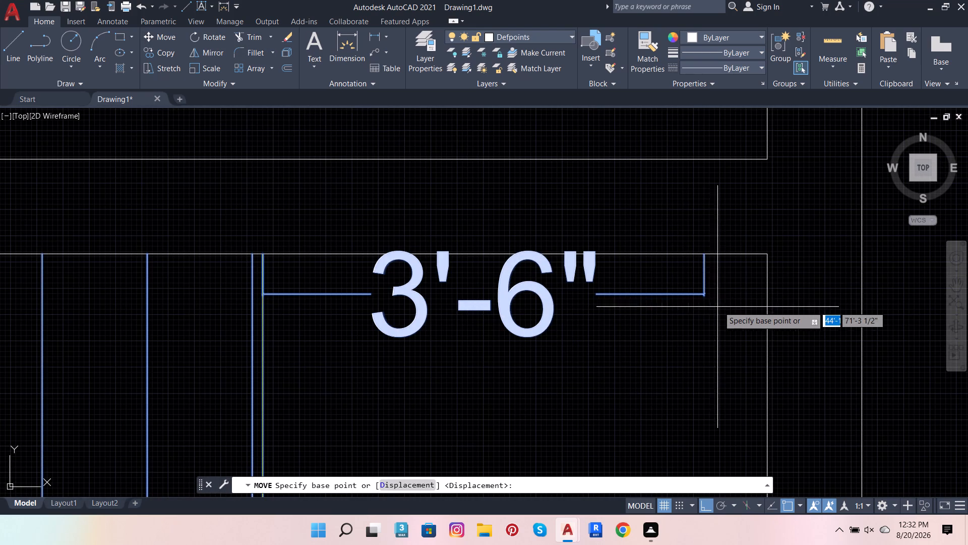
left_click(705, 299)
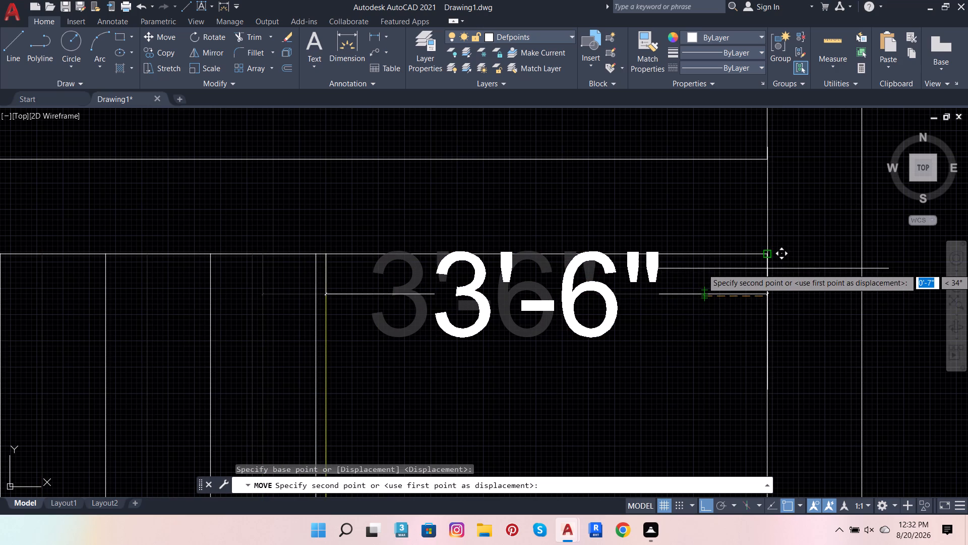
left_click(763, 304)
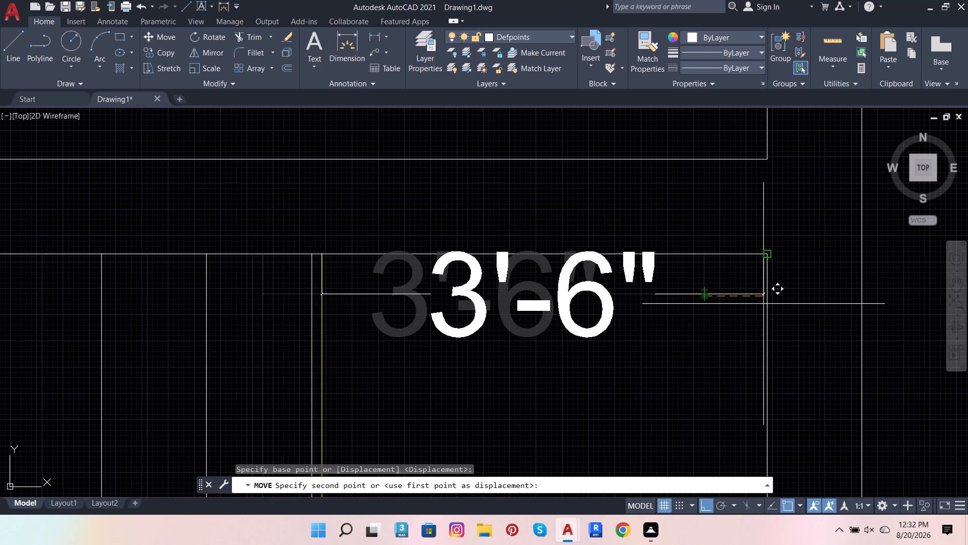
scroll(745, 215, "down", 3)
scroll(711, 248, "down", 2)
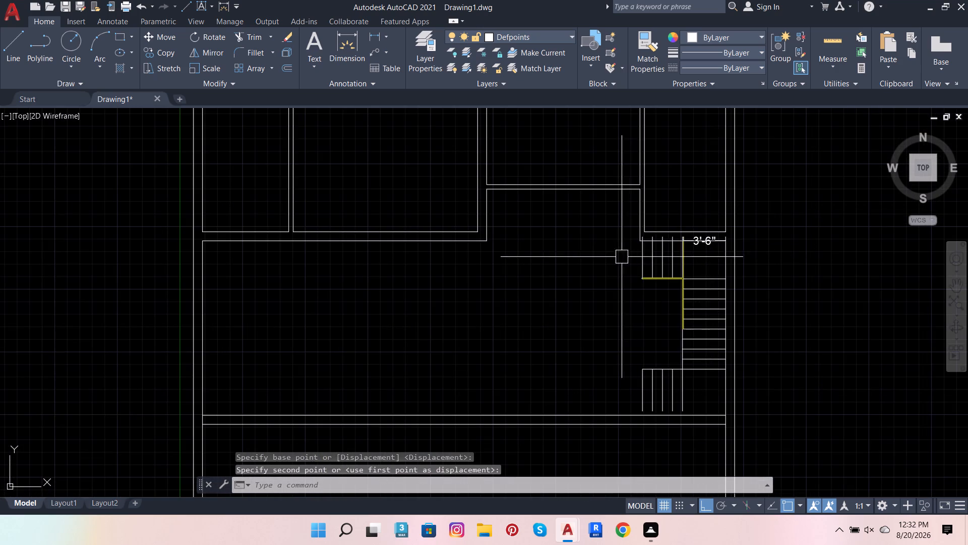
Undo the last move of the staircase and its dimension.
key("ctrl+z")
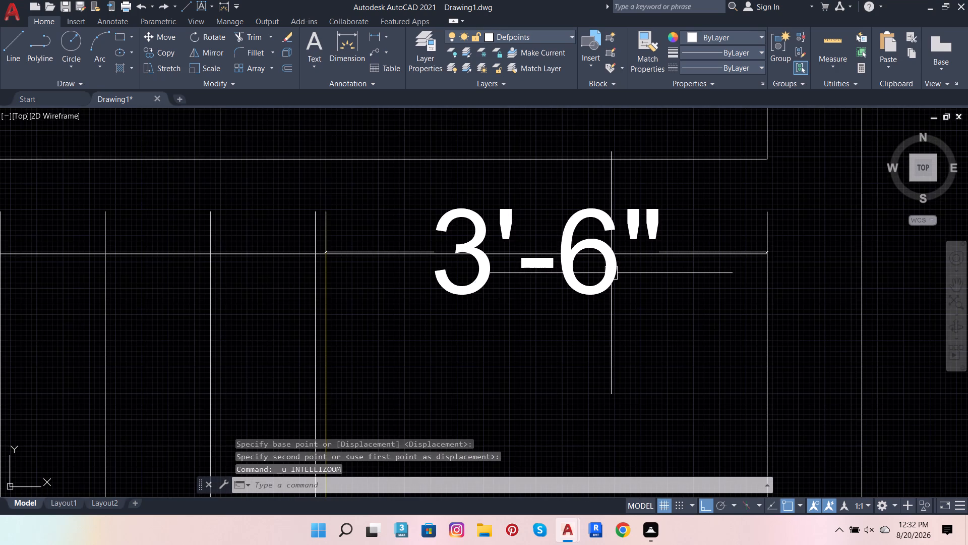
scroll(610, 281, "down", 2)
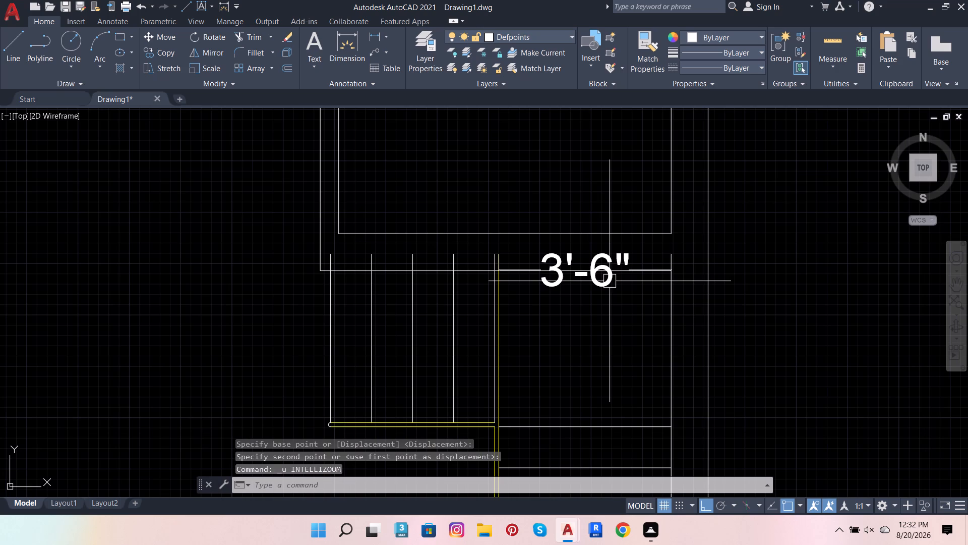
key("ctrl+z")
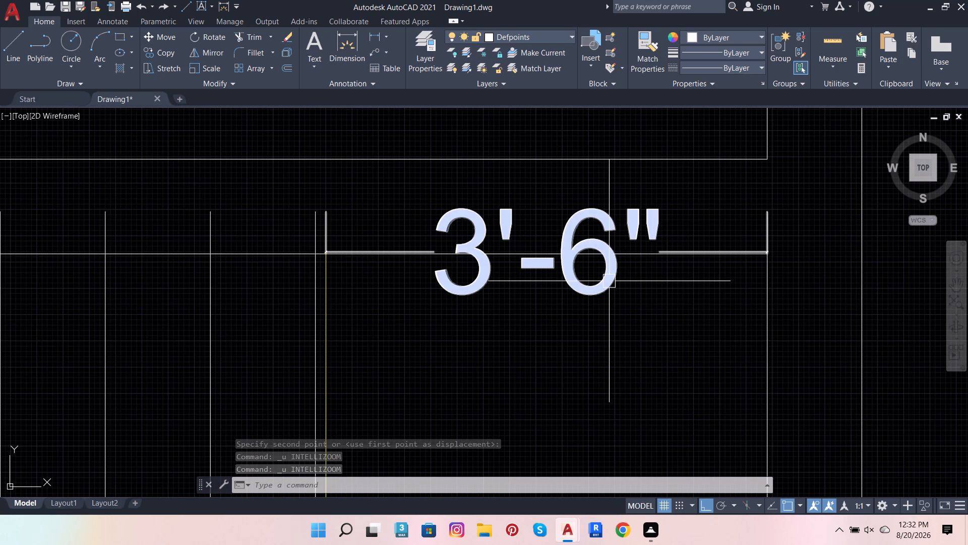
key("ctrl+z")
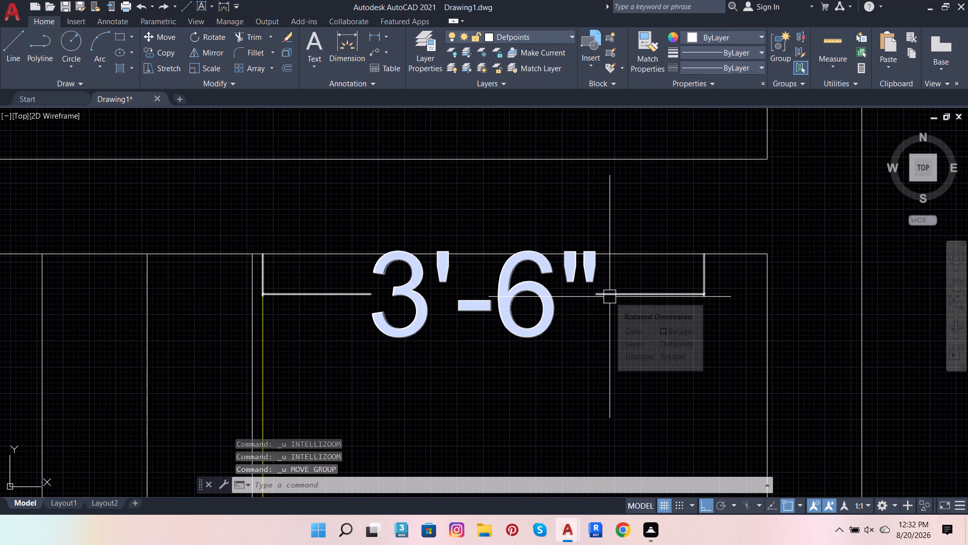
With Ortho off, move the staircase and its 3'-6" dimension from the dimension's upper right end to the inner corner of outer and upper cross walls.
scroll(610, 297, "down", 5)
left_click(494, 297)
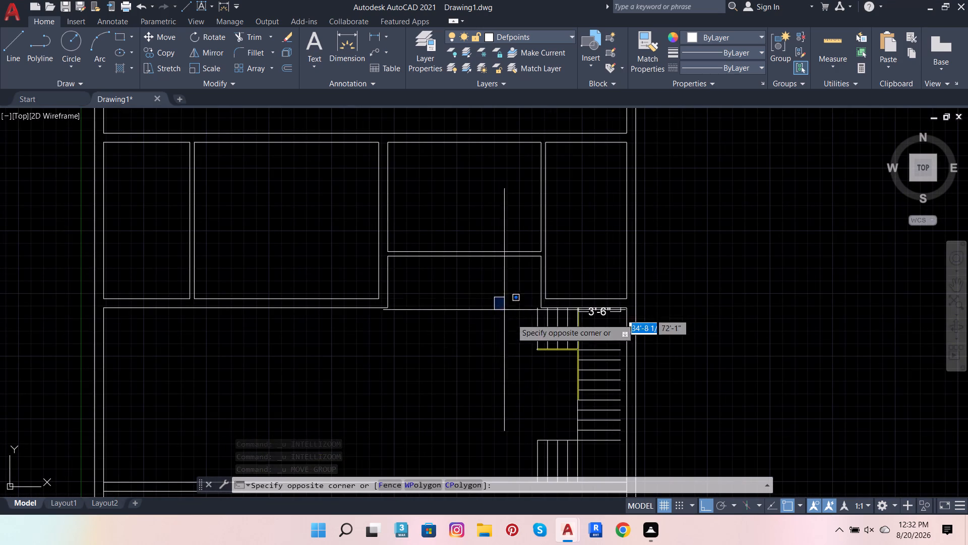
scroll(572, 402, "down", 2)
scroll(586, 442, "up", 2)
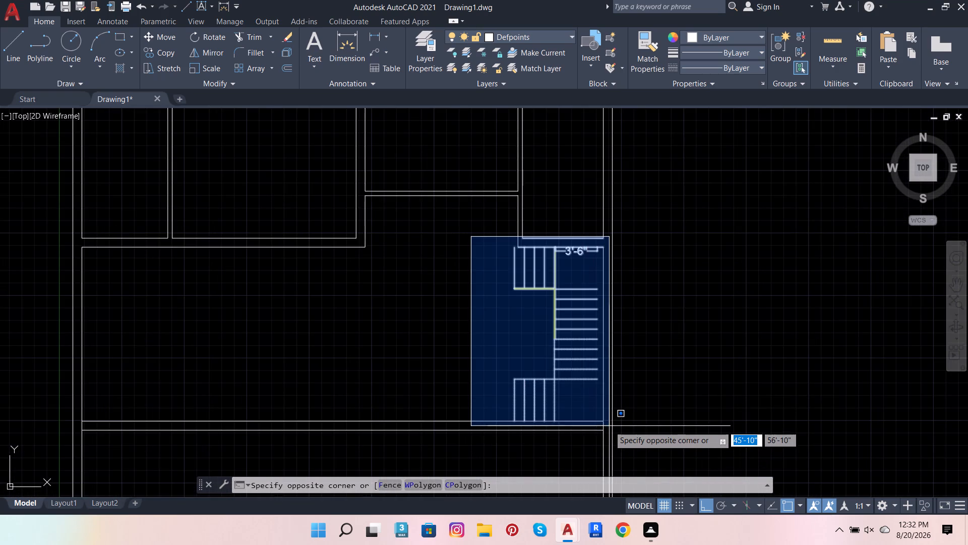
scroll(610, 425, "up", 2)
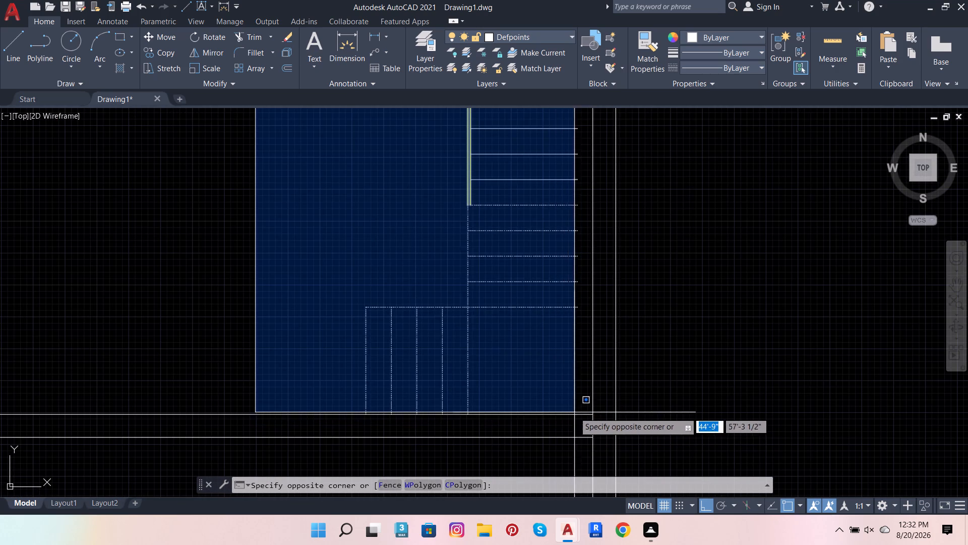
left_click(585, 424)
scroll(585, 452, "down", 2)
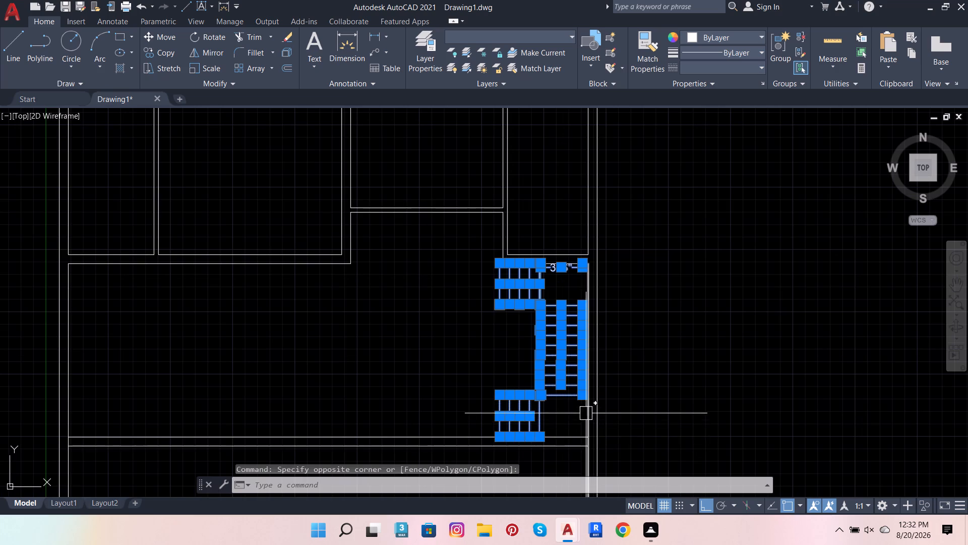
scroll(580, 249, "up", 3)
scroll(595, 399, "up", 3)
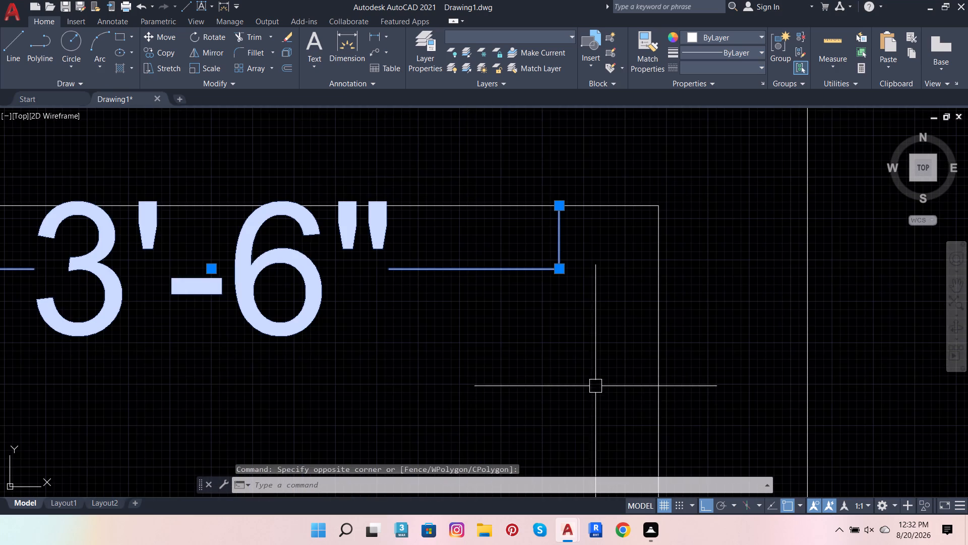
scroll(584, 401, "down", 1)
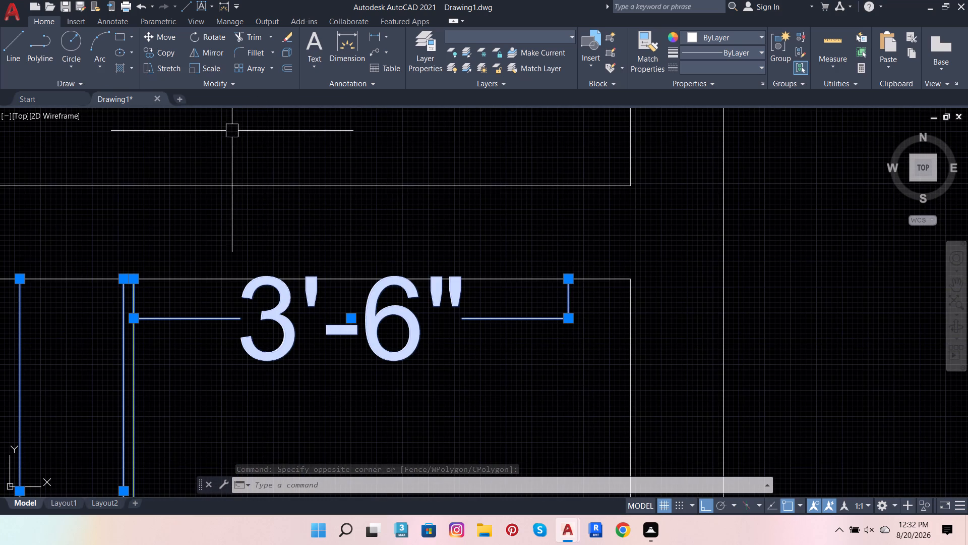
left_click(161, 36)
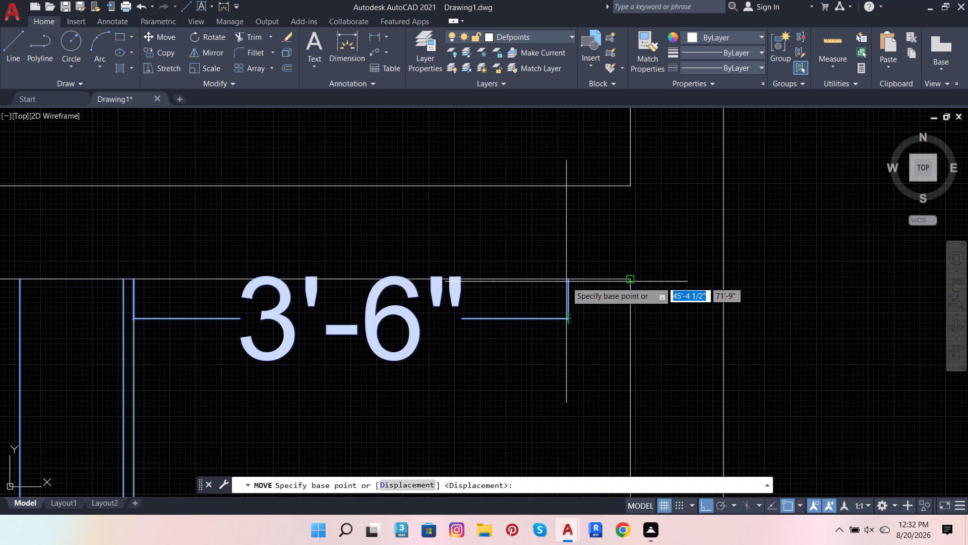
scroll(568, 281, "up", 5)
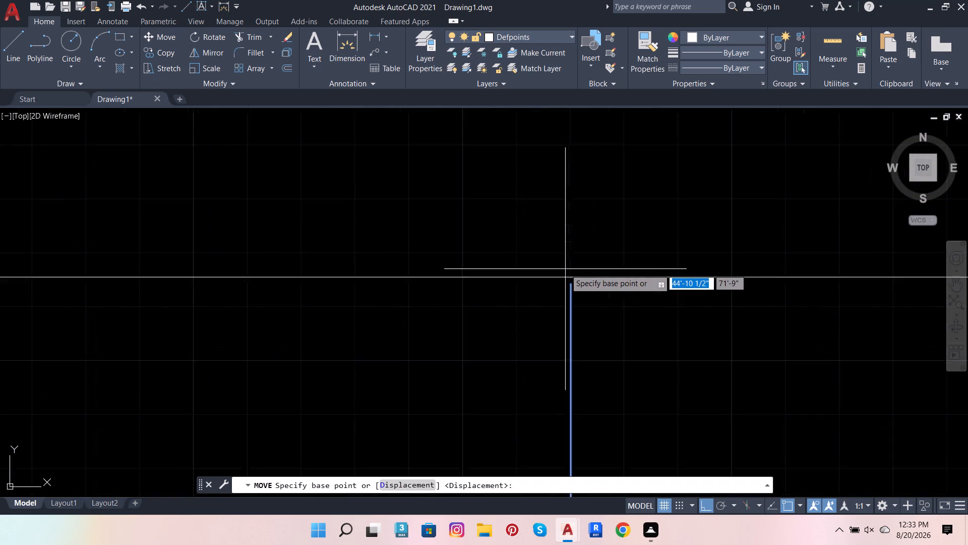
scroll(565, 269, "up", 2)
scroll(582, 302, "down", 3)
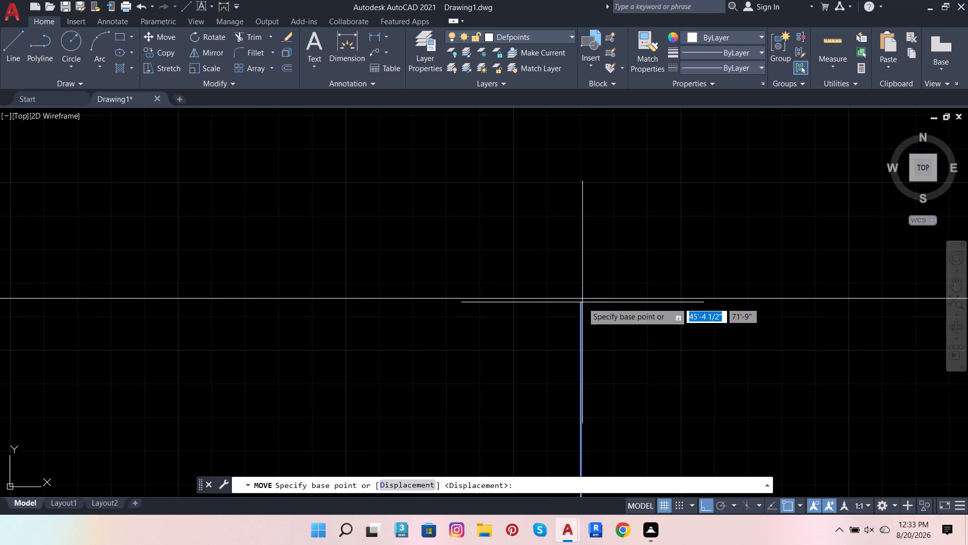
scroll(620, 286, "down", 4)
scroll(612, 316, "up", 3)
scroll(613, 317, "down", 3)
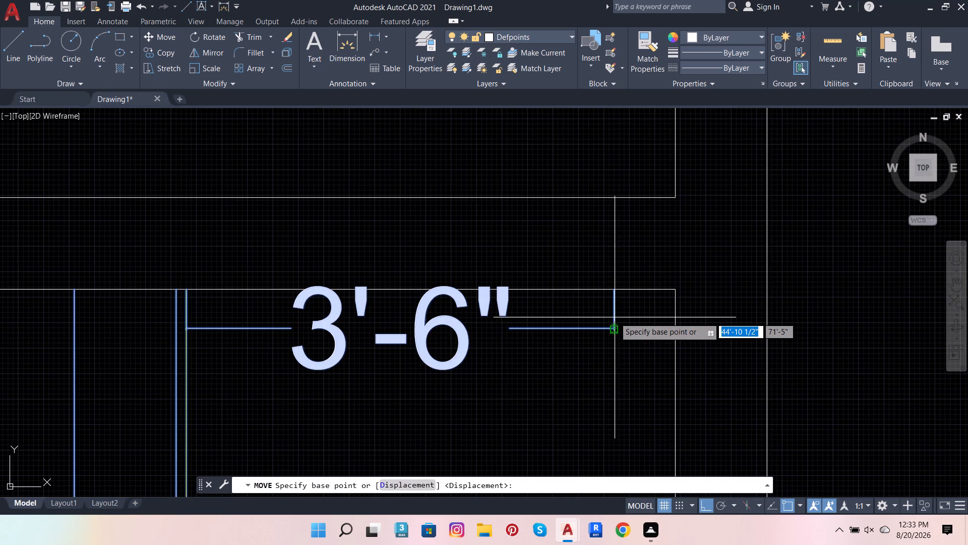
scroll(613, 304, "up", 3)
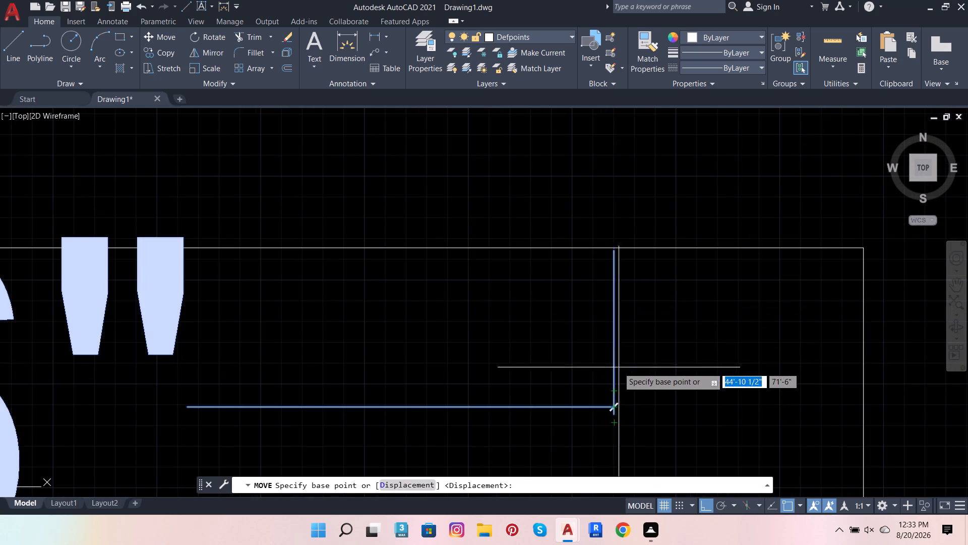
scroll(612, 252, "up", 2)
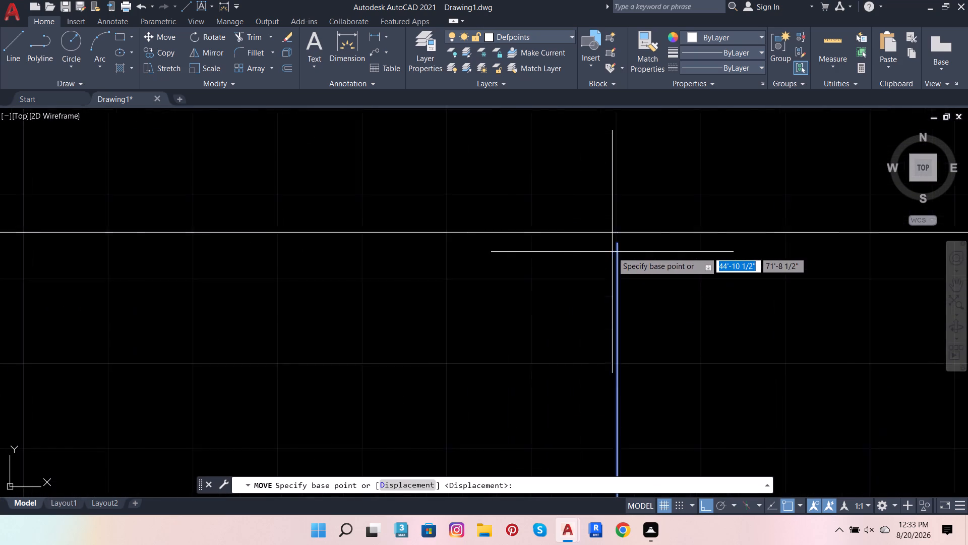
scroll(612, 252, "up", 6)
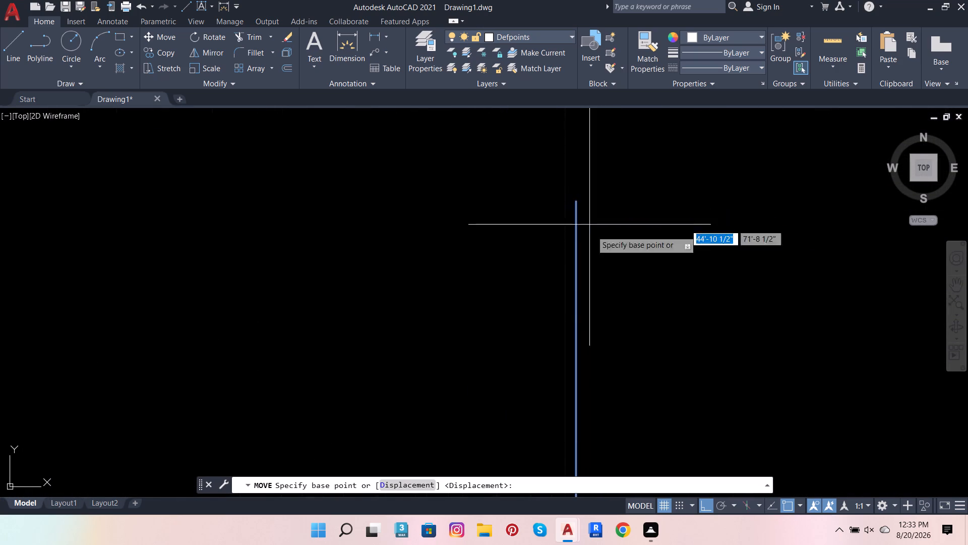
left_click(698, 506)
left_click(710, 507)
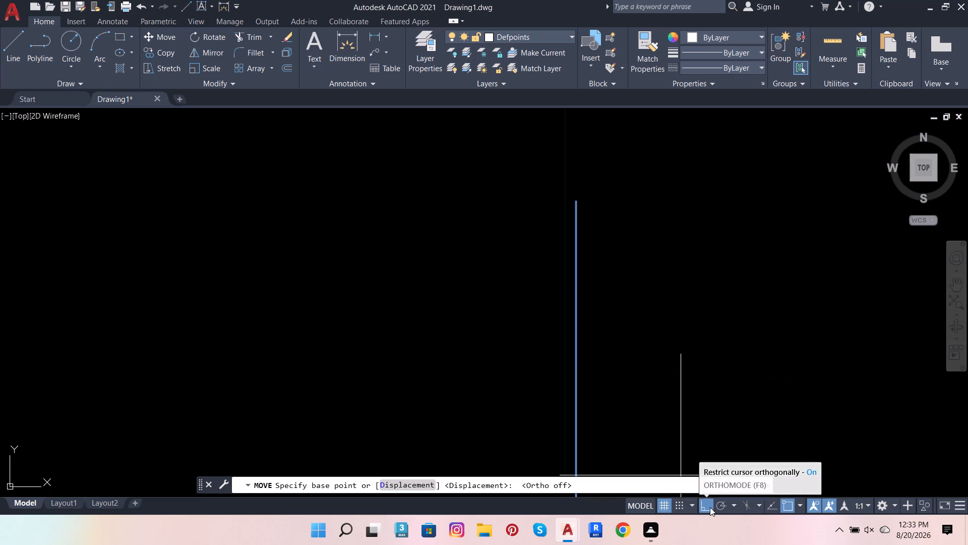
left_click(575, 202)
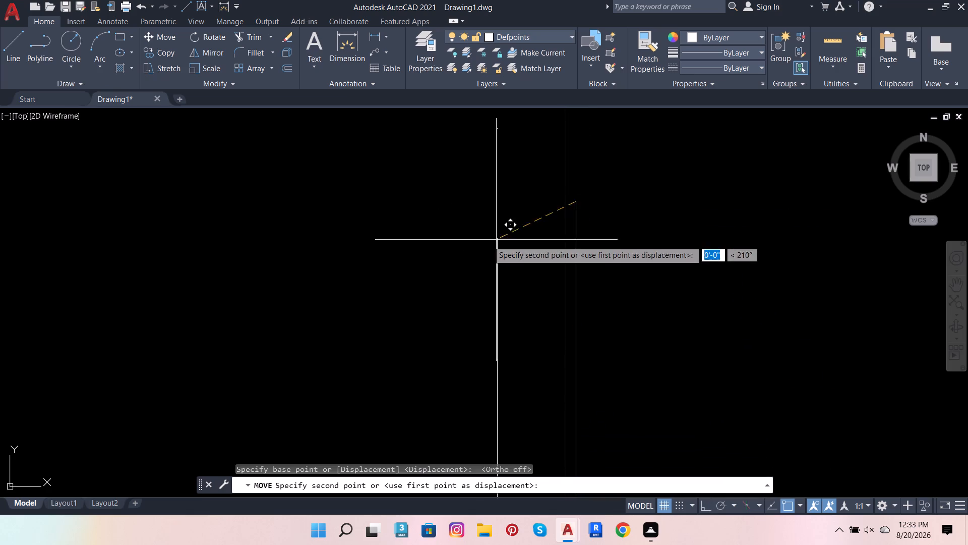
scroll(469, 245, "down", 10)
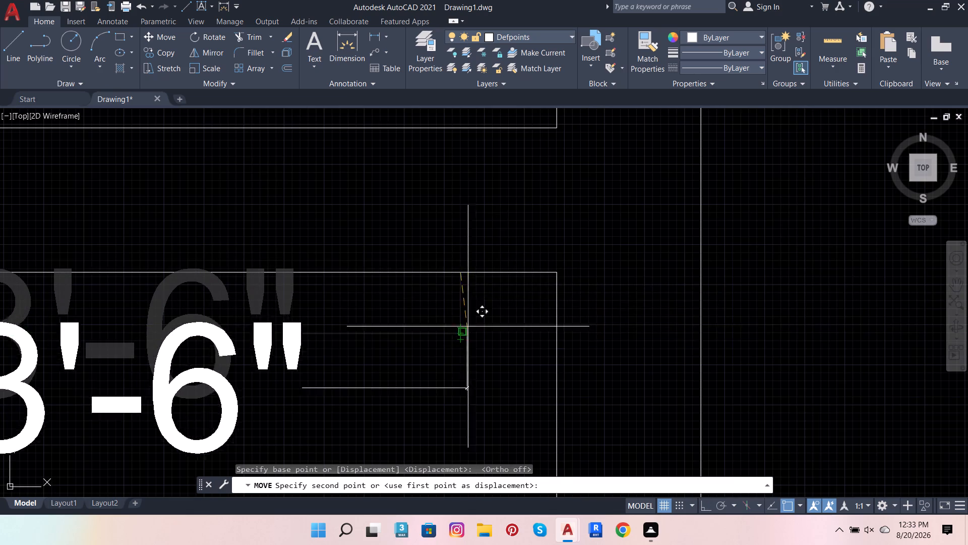
left_click(557, 273)
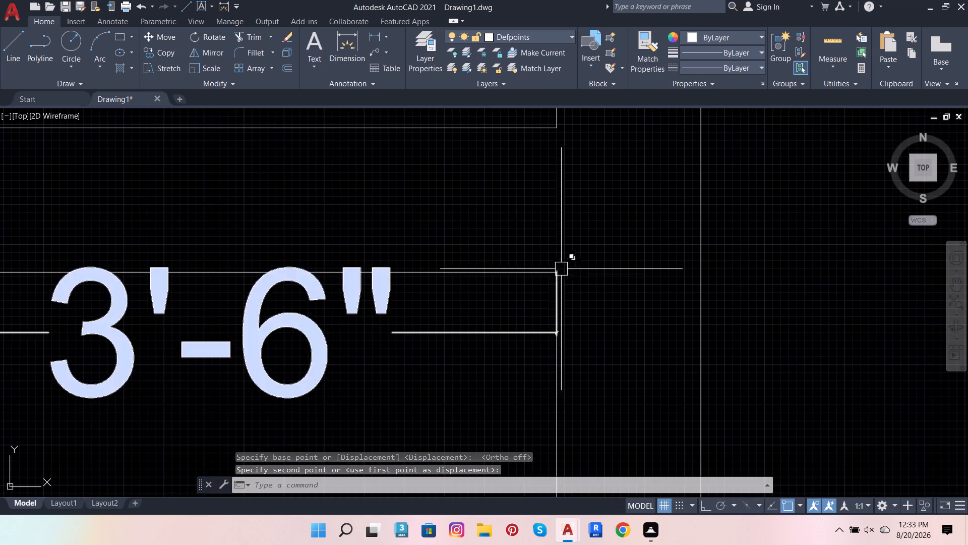
Delete the 3'-6" dimension across the stair landing.
scroll(567, 265, "down", 7)
scroll(569, 358, "up", 3)
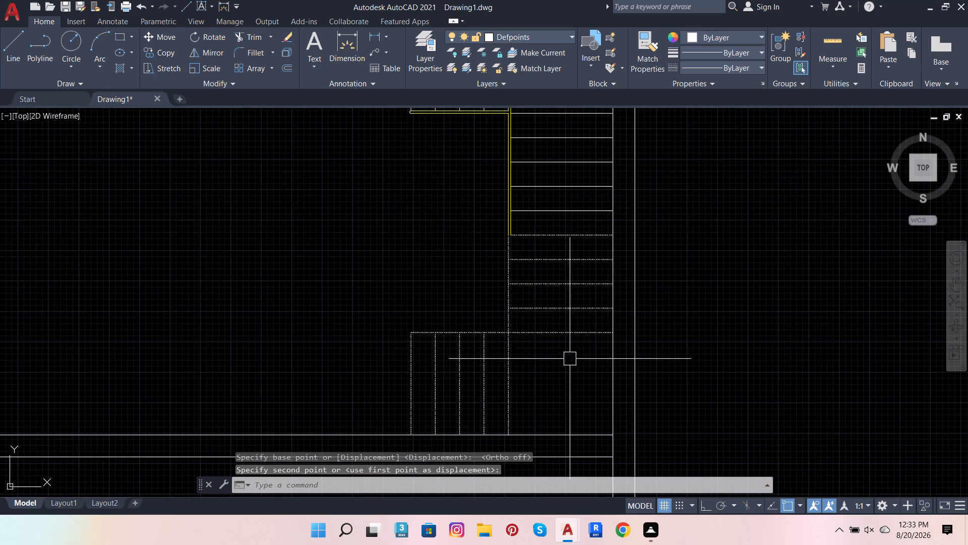
scroll(634, 376, "down", 3)
scroll(602, 305, "up", 5)
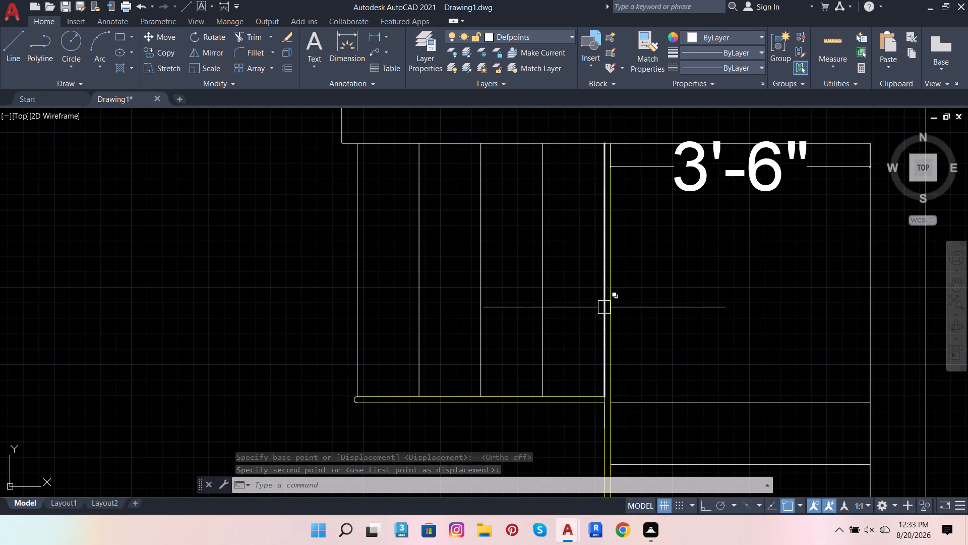
scroll(606, 319, "down", 2)
key("Escape")
key("Escape")
key("Escape")
key("Escape")
left_click(658, 268)
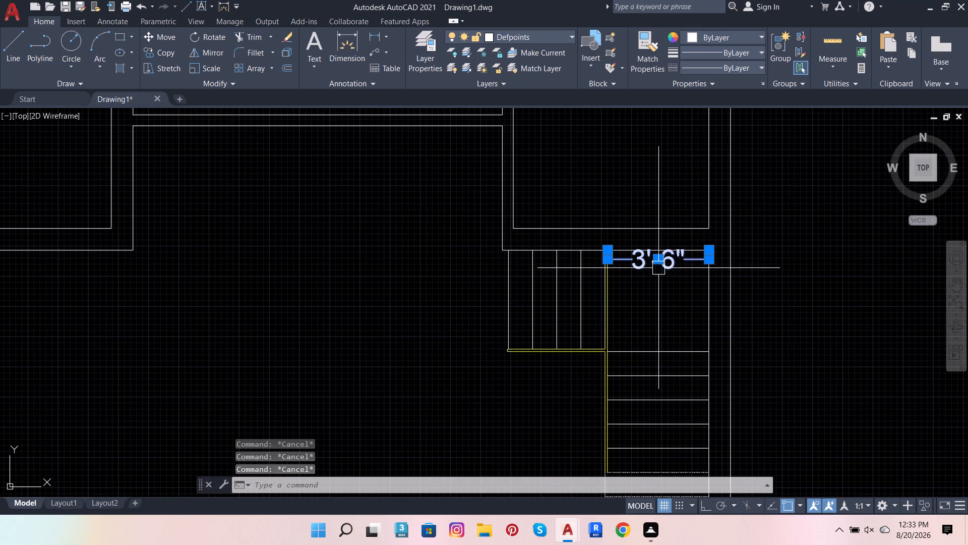
key("Delete")
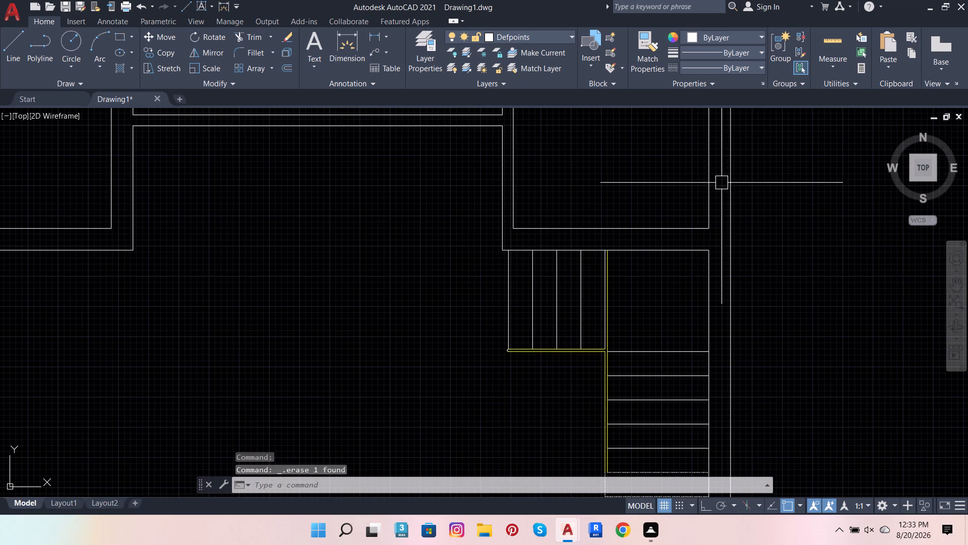
Start a new dimension in the room containing the staircase.
scroll(840, 143, "down", 2)
scroll(778, 173, "up", 1)
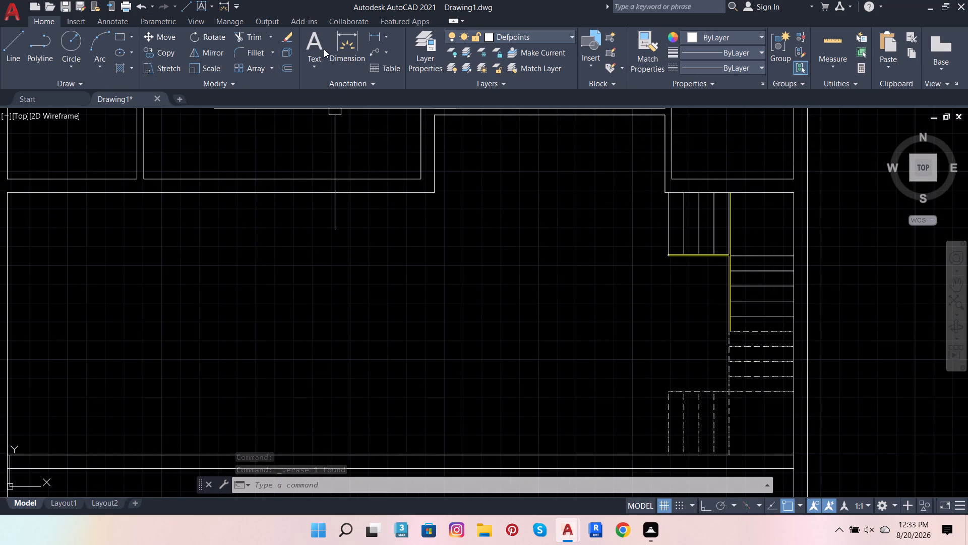
left_click(337, 46)
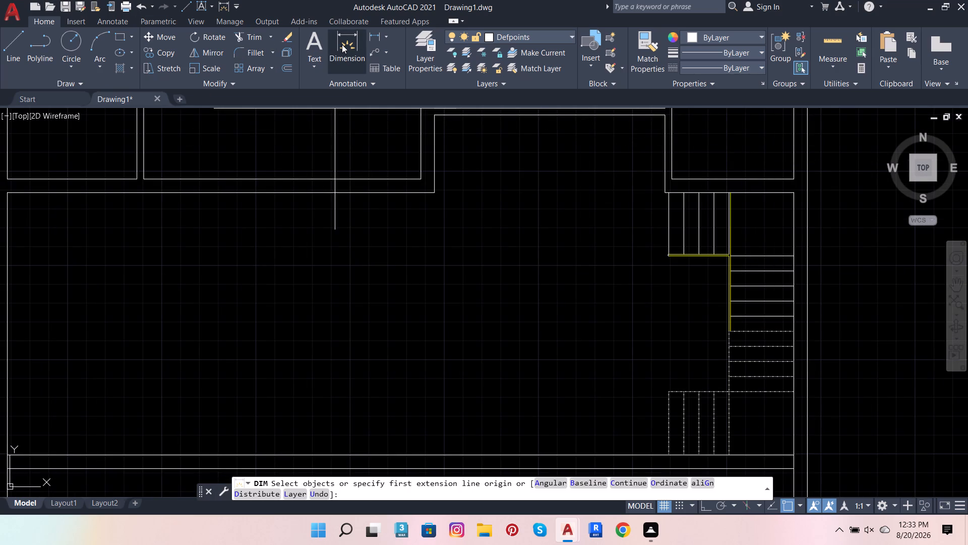
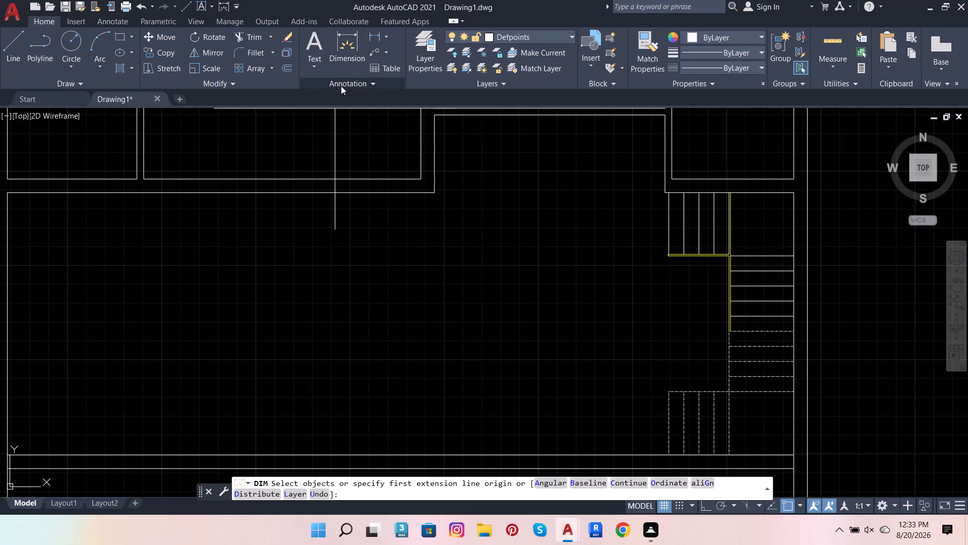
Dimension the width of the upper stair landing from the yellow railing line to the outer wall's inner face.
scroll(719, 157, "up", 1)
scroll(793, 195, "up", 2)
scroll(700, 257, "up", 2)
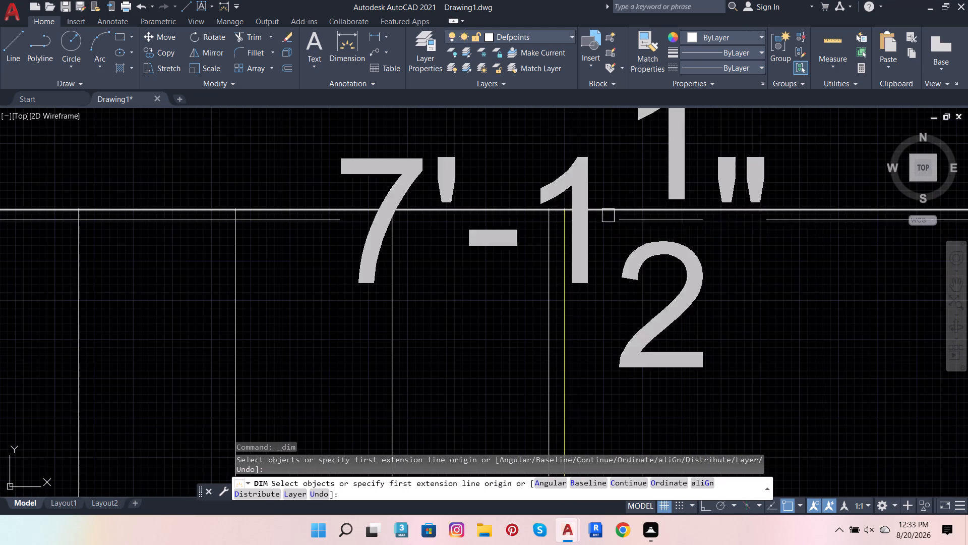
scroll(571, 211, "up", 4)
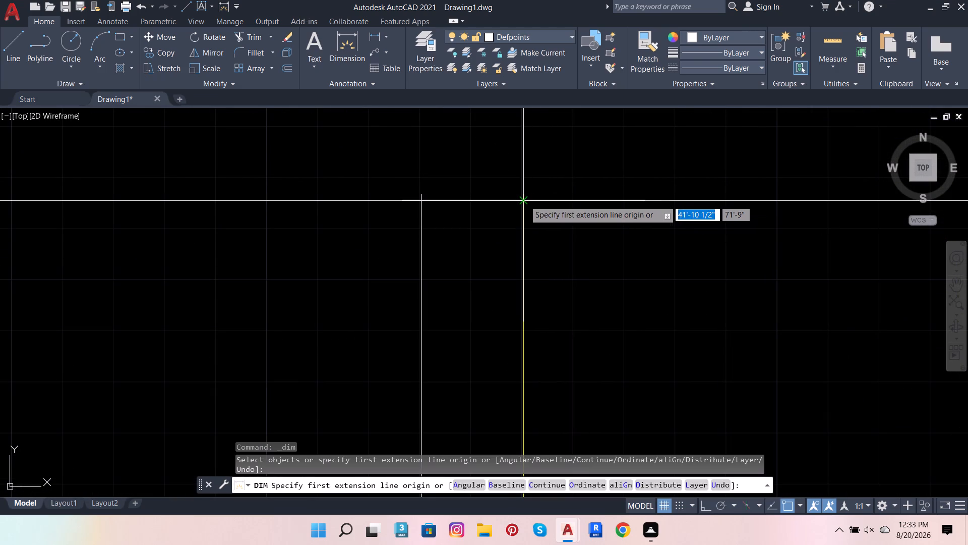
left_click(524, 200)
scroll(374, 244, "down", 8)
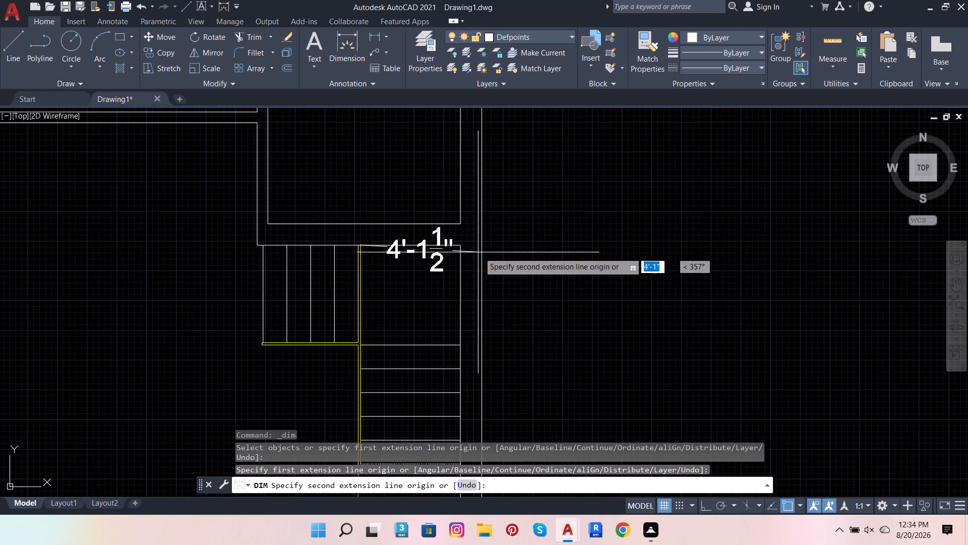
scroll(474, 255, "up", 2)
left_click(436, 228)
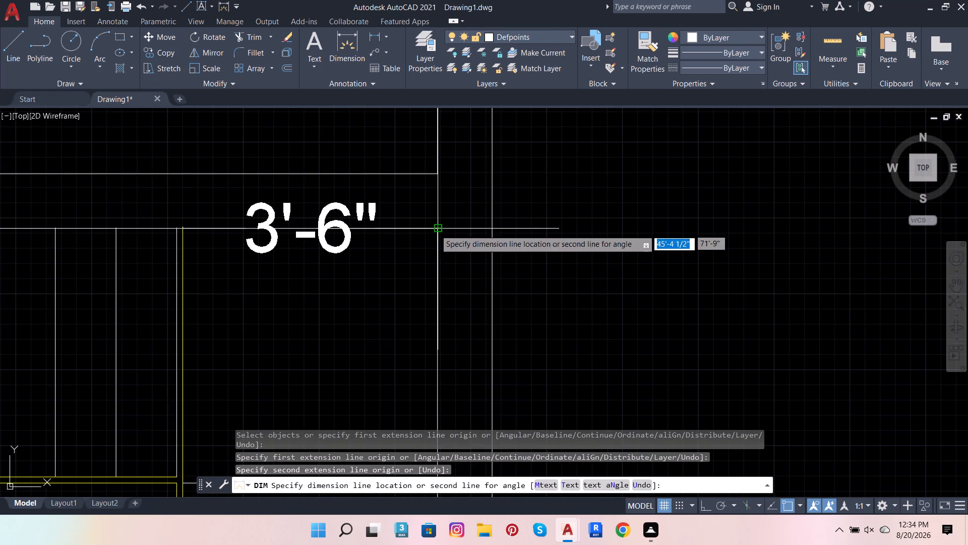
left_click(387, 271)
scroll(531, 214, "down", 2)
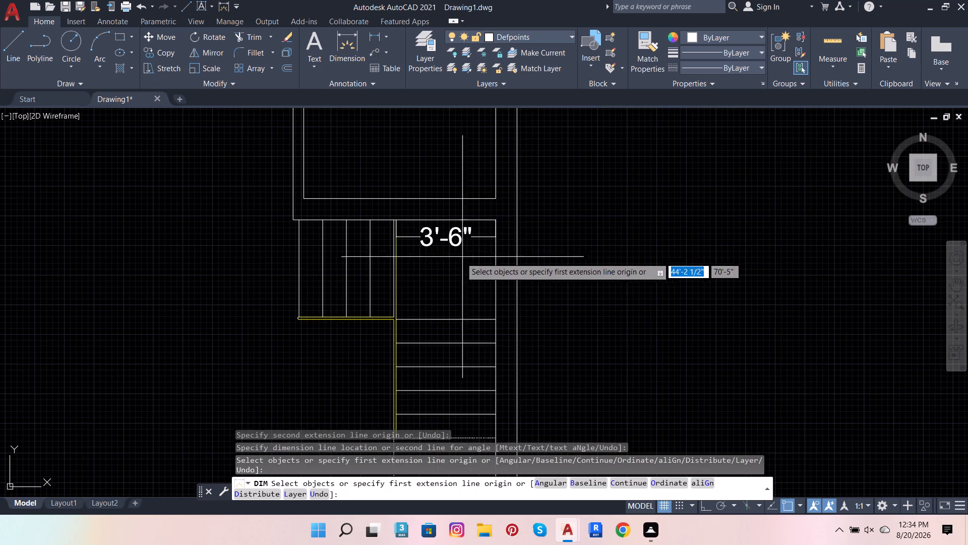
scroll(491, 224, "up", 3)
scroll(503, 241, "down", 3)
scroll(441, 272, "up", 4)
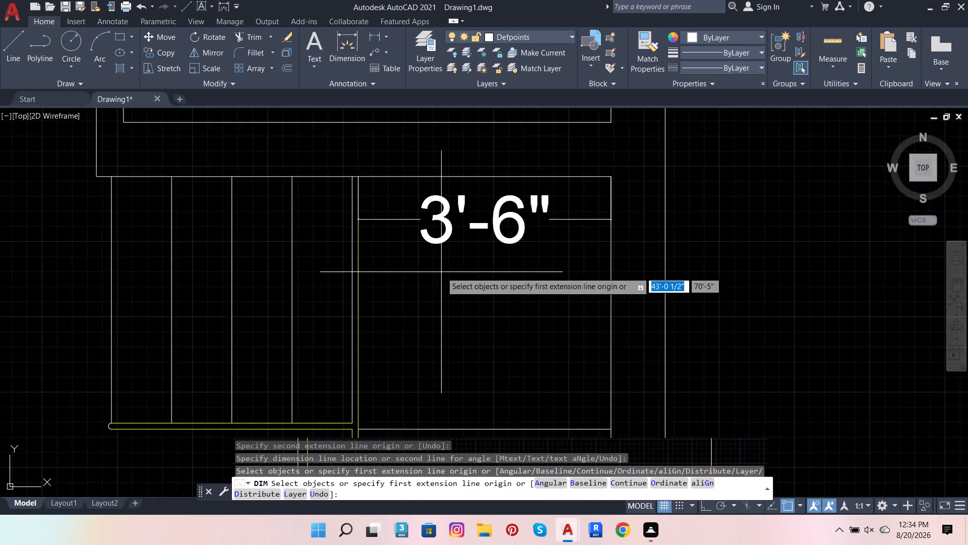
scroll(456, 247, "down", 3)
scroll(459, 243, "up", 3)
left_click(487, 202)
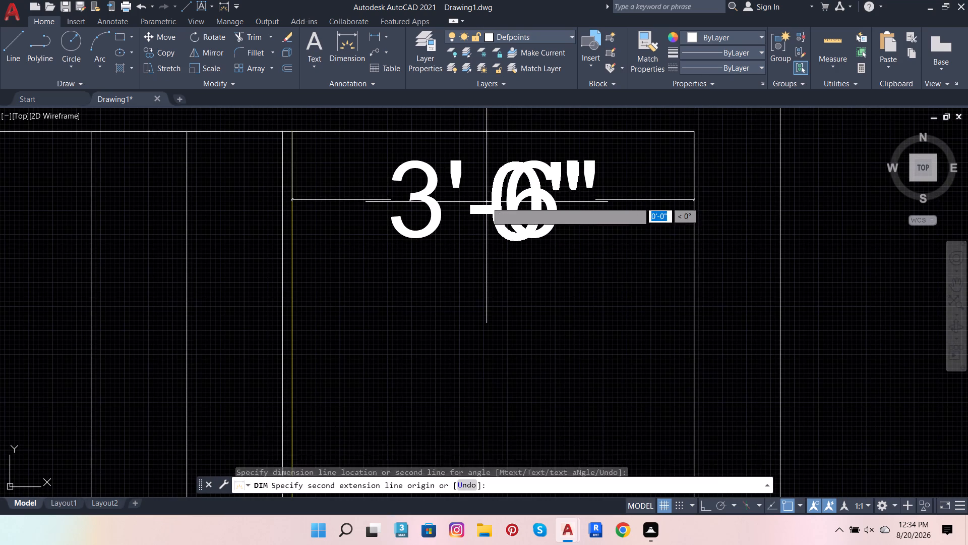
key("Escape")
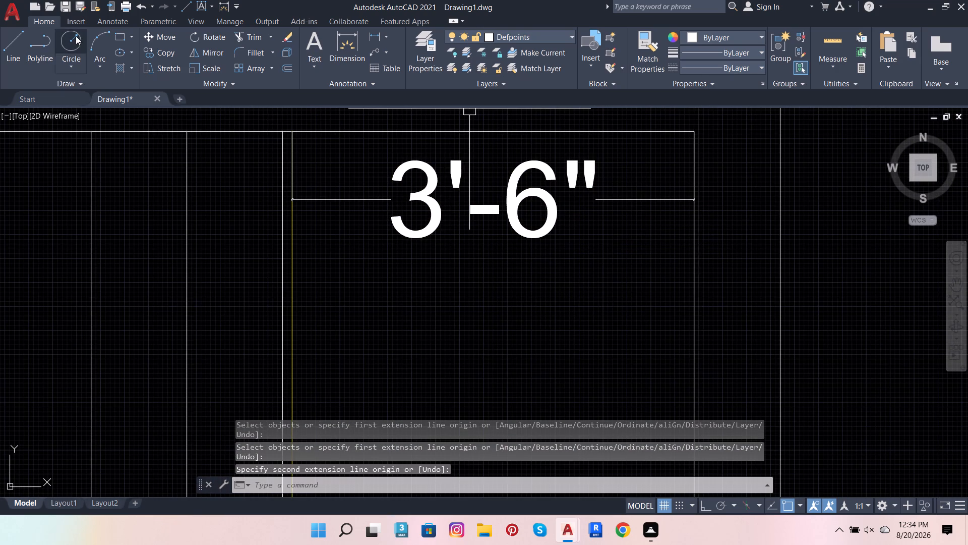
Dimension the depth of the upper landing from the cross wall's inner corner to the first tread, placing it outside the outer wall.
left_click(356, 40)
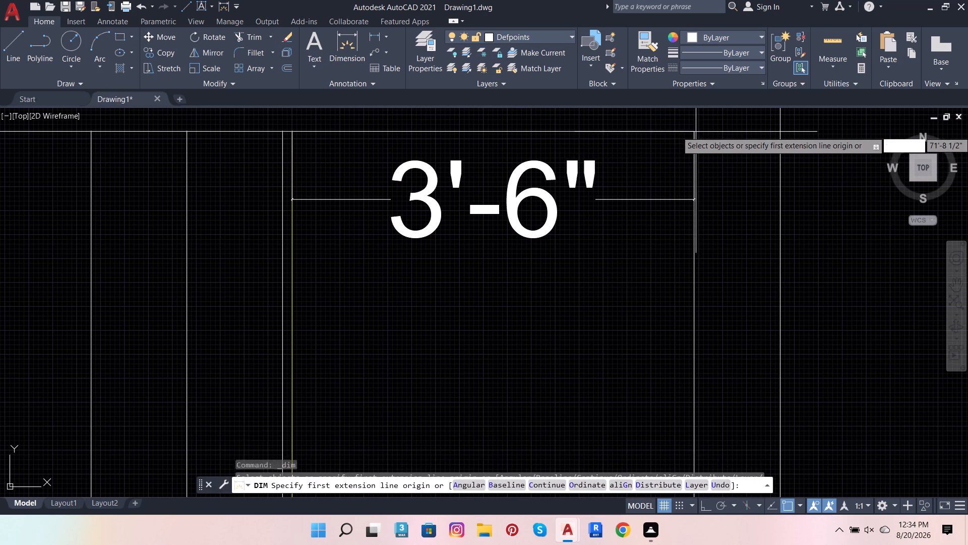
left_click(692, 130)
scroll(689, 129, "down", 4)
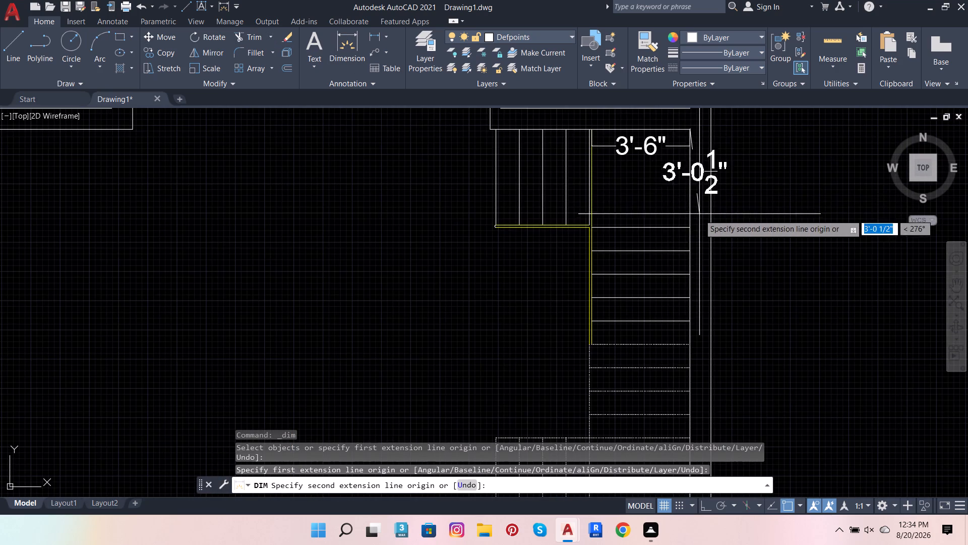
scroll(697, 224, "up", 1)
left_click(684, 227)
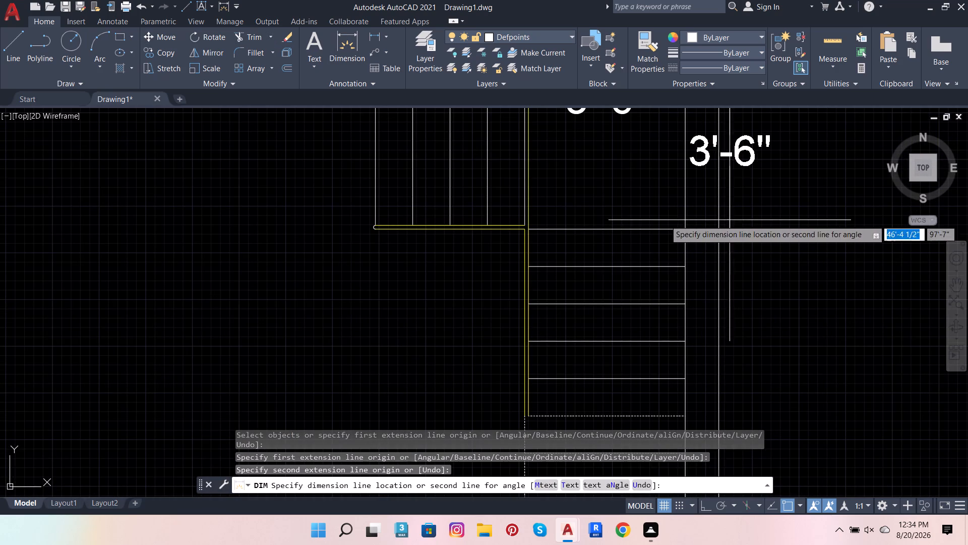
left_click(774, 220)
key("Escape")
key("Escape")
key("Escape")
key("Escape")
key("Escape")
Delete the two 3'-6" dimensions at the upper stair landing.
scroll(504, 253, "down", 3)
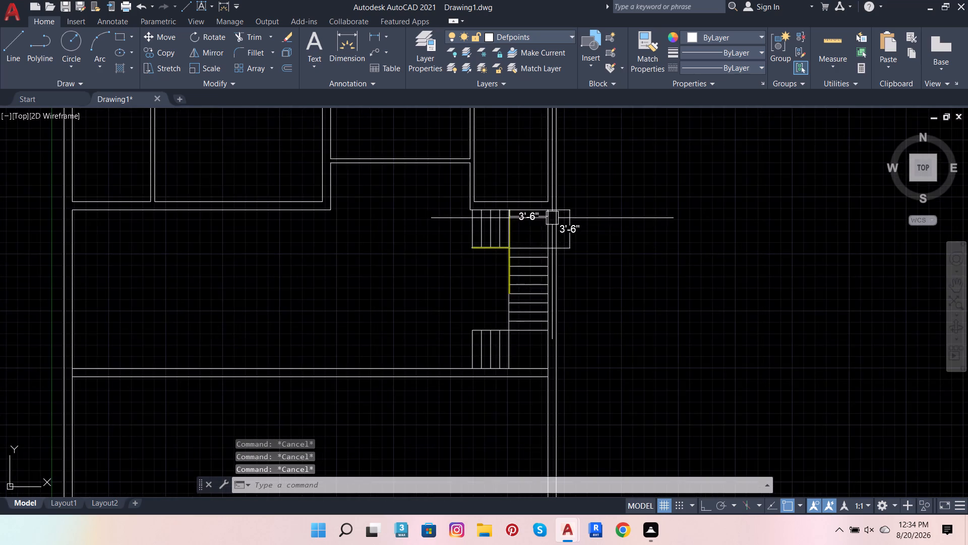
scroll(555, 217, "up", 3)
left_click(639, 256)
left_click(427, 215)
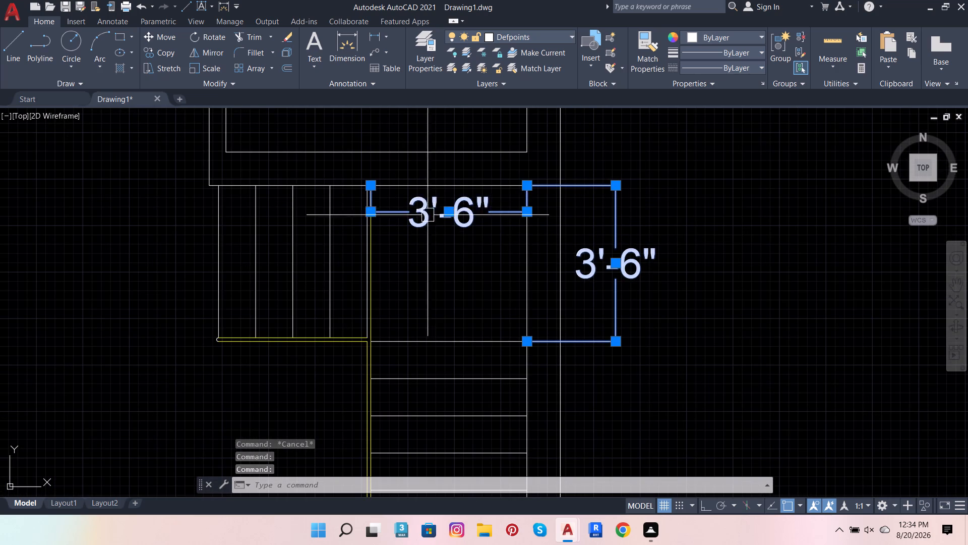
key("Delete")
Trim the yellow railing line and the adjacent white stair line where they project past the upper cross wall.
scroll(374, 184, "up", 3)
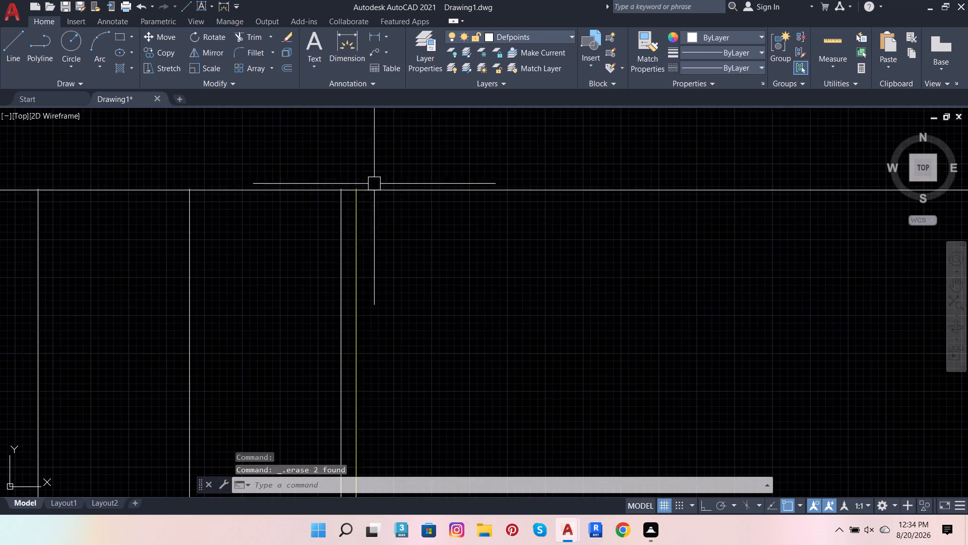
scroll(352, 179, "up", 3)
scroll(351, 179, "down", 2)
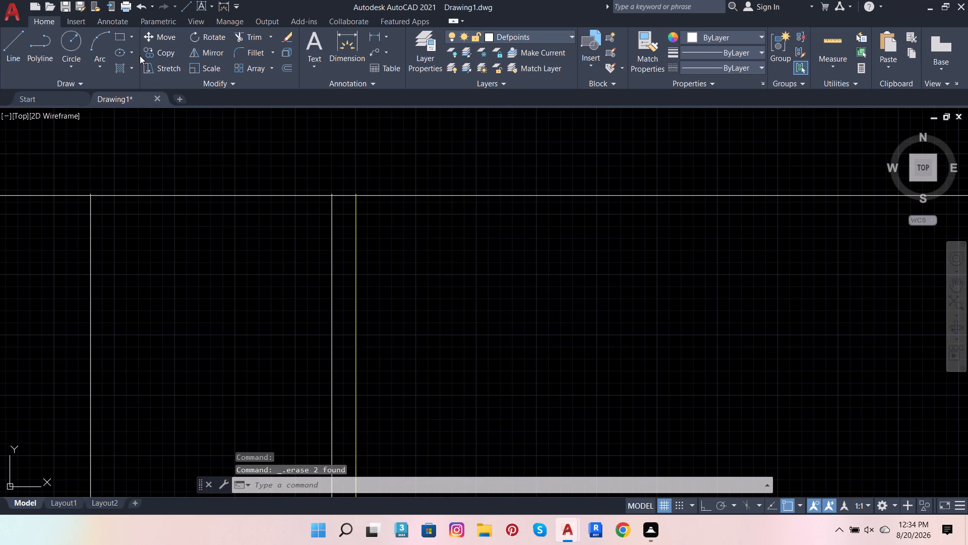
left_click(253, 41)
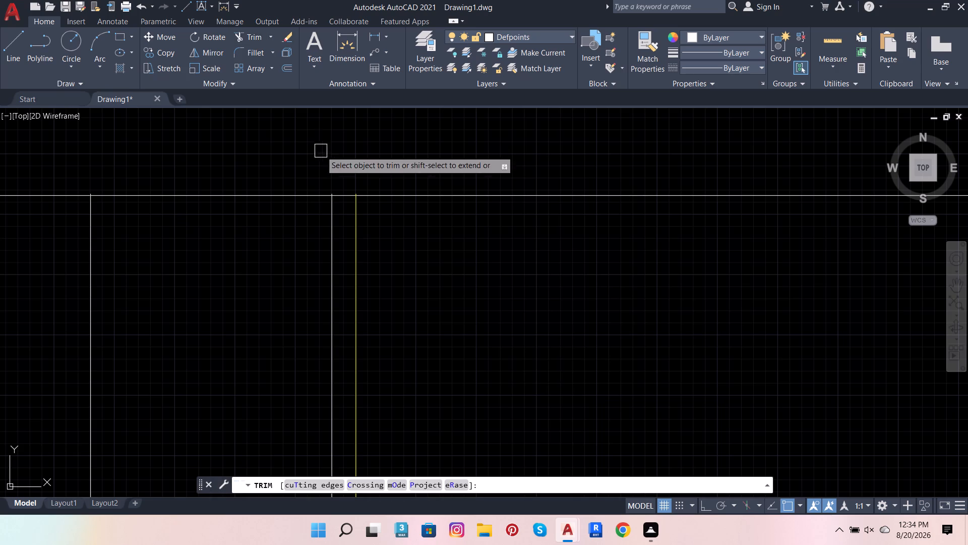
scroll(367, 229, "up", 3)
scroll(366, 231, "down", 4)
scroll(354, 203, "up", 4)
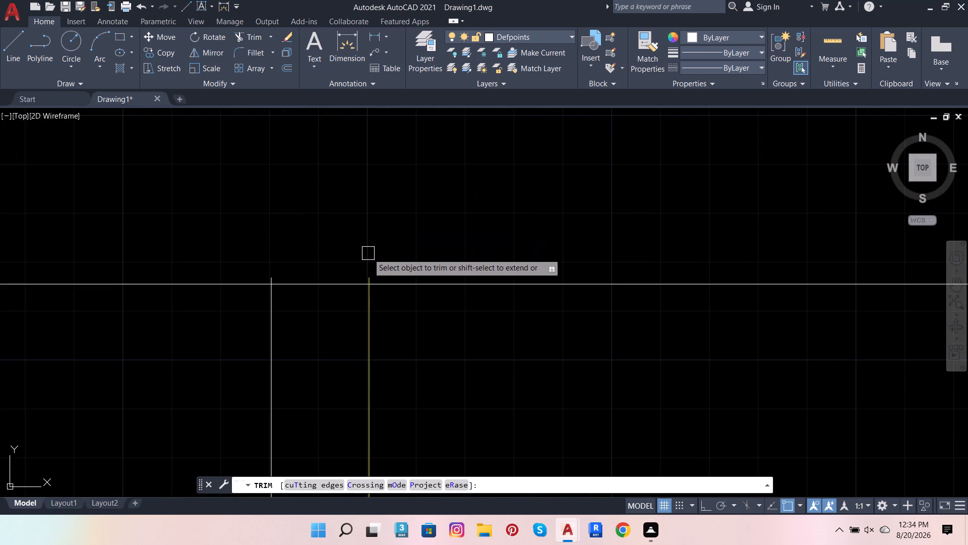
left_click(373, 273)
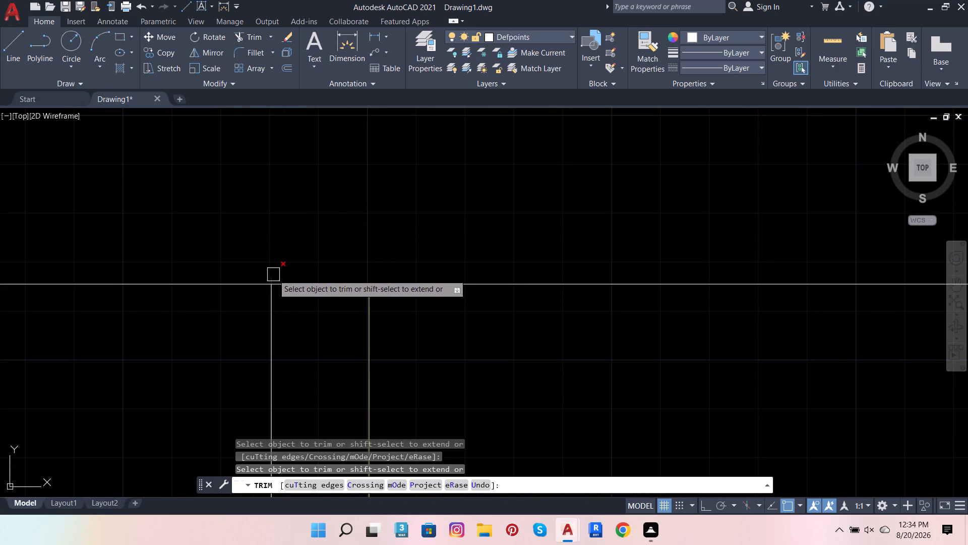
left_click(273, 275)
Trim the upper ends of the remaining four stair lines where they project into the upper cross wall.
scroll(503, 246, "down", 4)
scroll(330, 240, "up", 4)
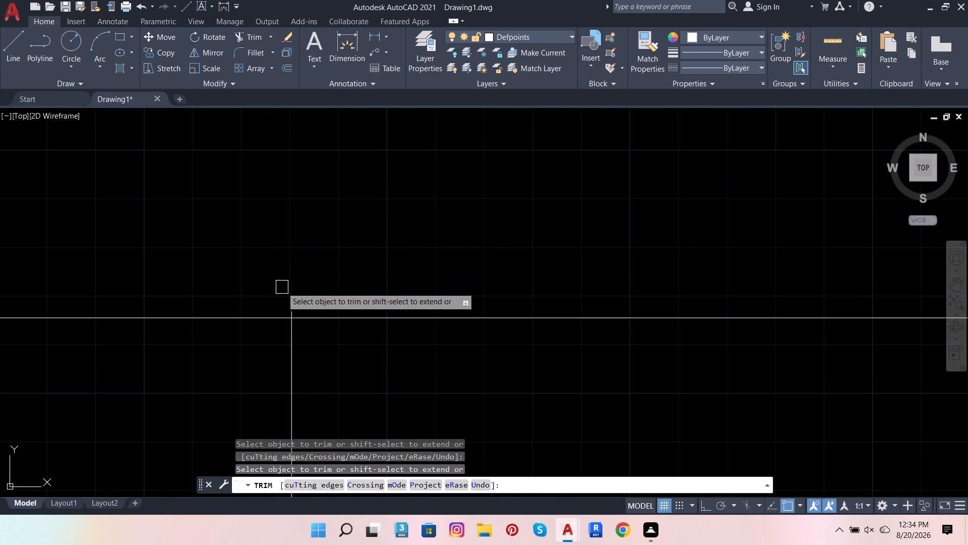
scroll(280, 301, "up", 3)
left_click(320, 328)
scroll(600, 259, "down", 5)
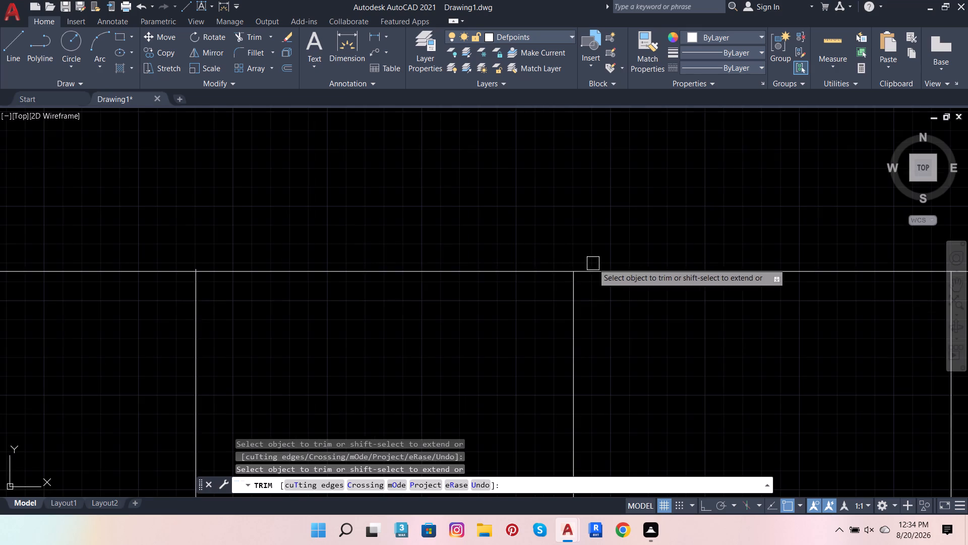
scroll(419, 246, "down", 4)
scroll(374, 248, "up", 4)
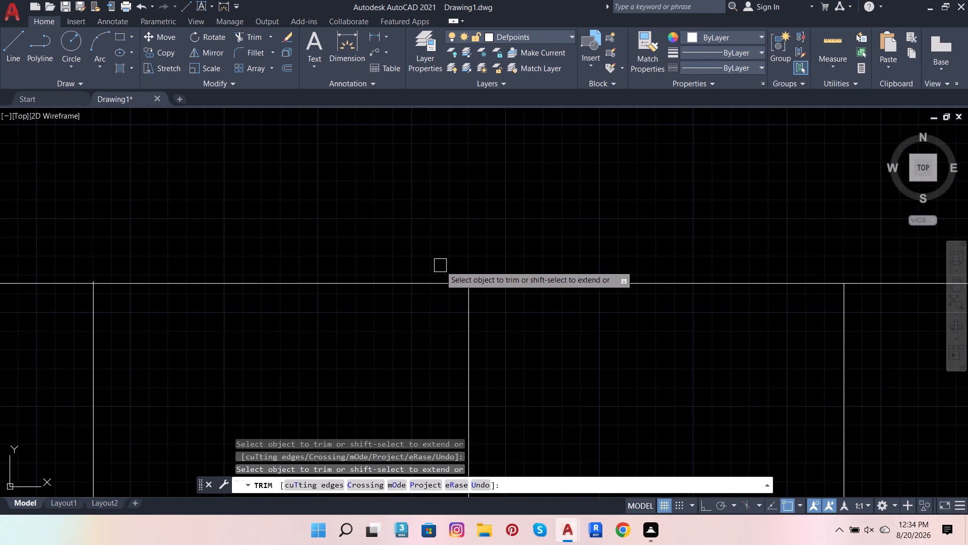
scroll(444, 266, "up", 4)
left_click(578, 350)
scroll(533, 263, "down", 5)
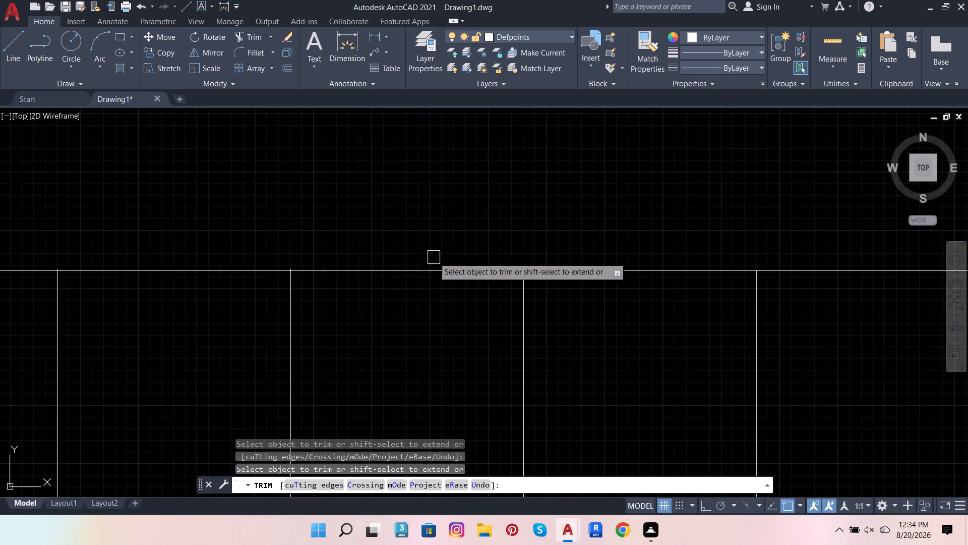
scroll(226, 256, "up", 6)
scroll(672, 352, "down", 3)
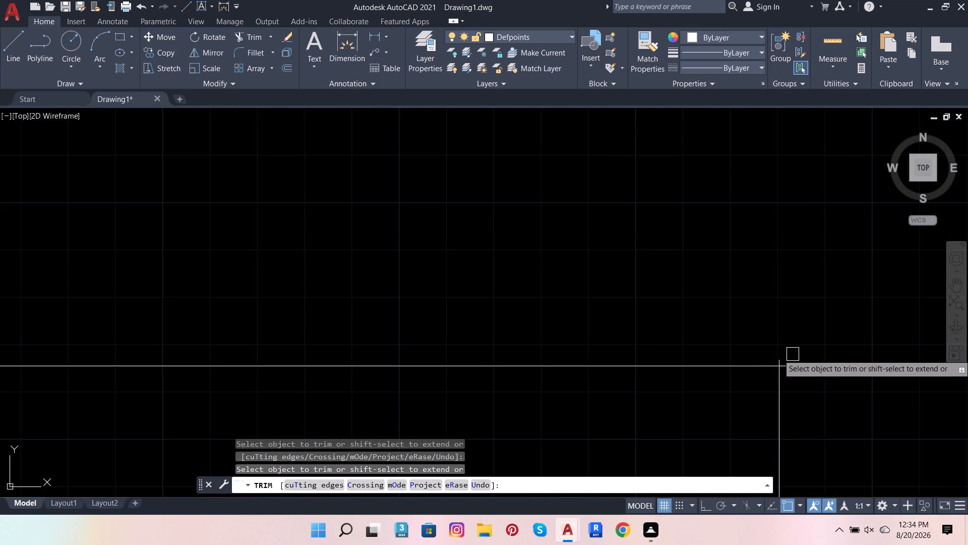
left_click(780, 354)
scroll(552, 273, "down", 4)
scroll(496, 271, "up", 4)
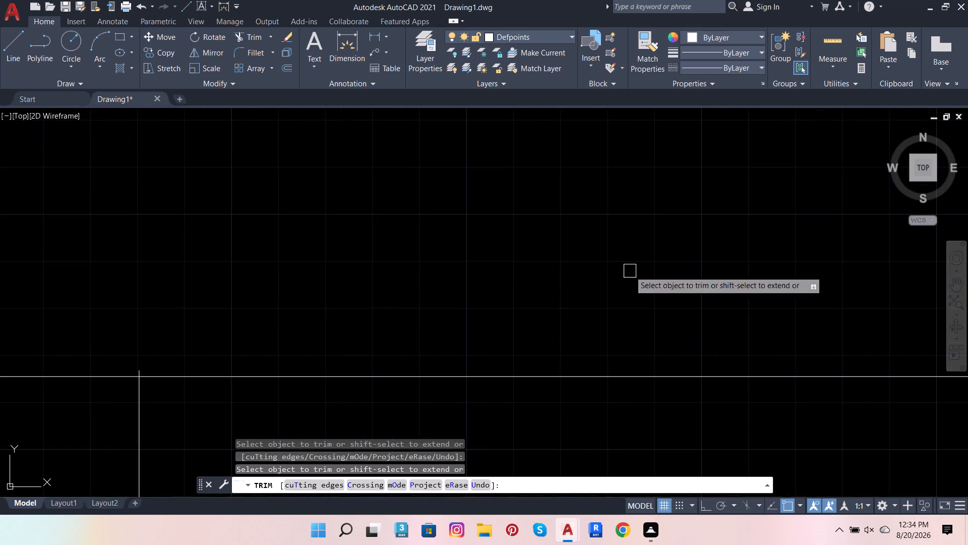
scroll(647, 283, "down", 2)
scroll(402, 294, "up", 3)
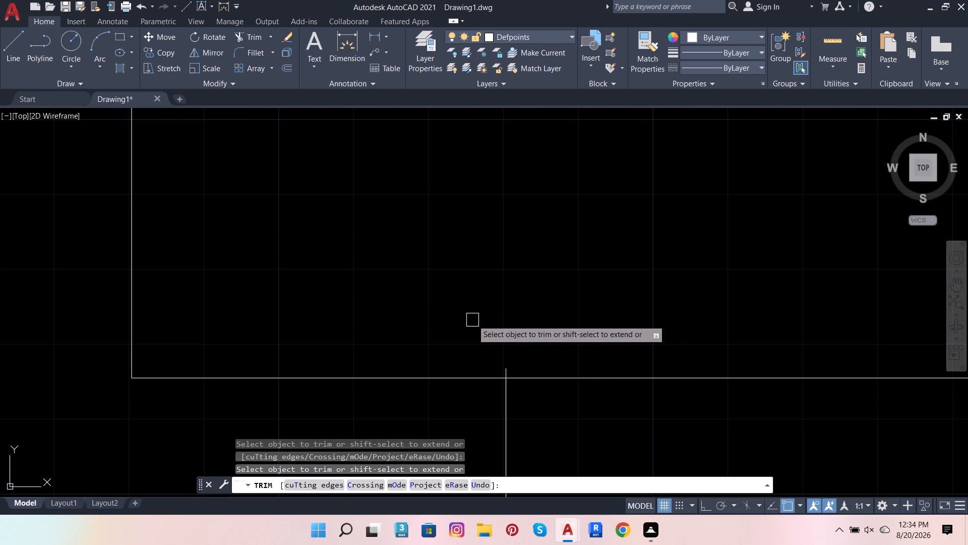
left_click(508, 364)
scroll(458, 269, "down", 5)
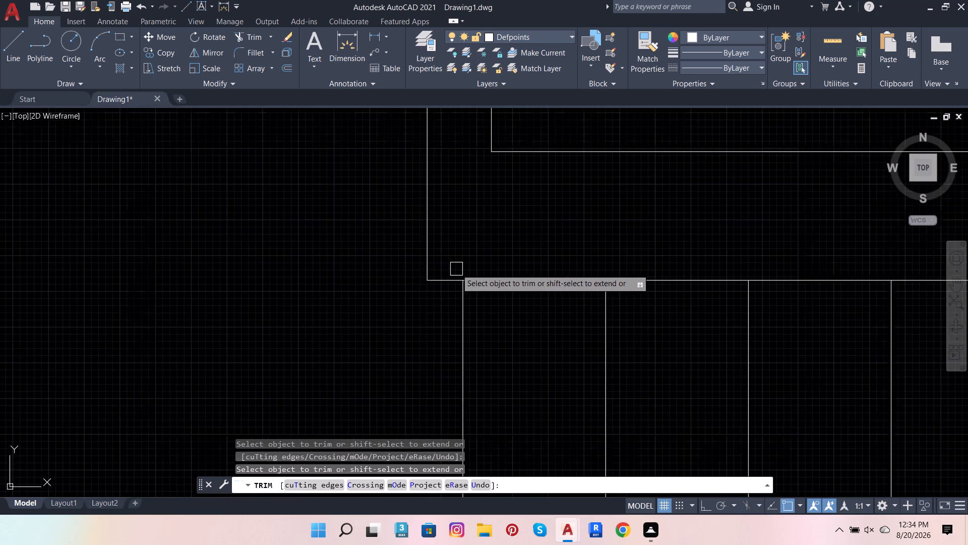
Examine where the lower flight's dashed lines meet the lower cross wall.
scroll(441, 250, "down", 5)
scroll(642, 276, "down", 2)
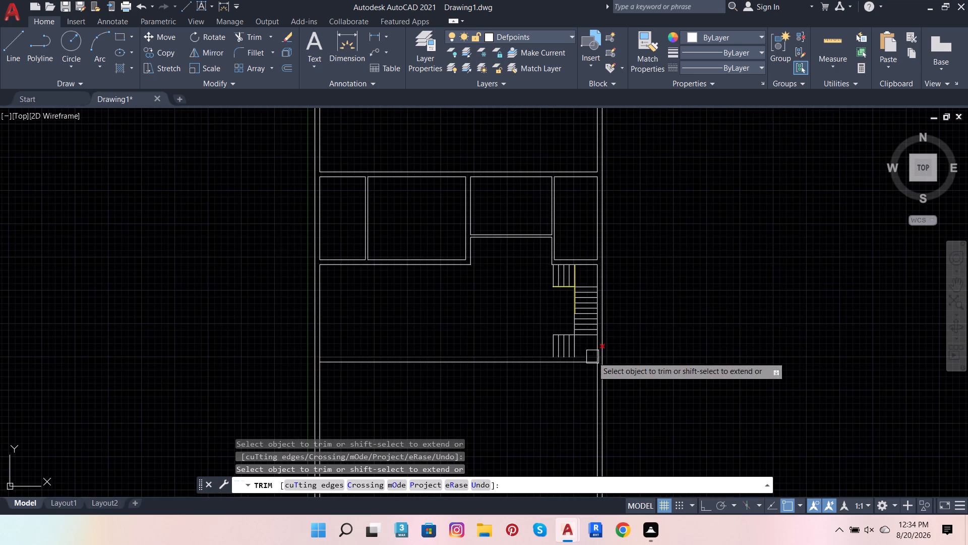
scroll(583, 372, "up", 4)
scroll(482, 299, "up", 2)
scroll(584, 236, "up", 2)
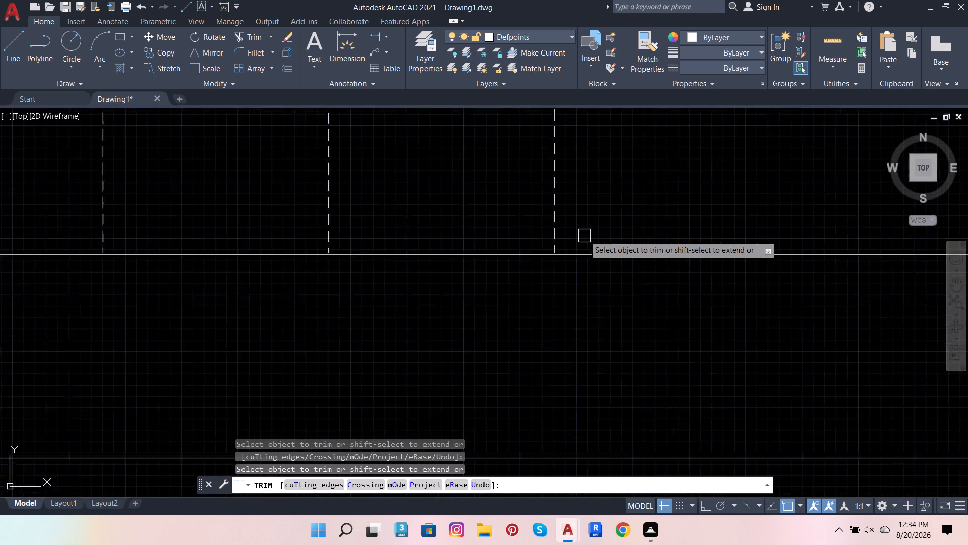
scroll(584, 236, "up", 2)
scroll(511, 257, "up", 2)
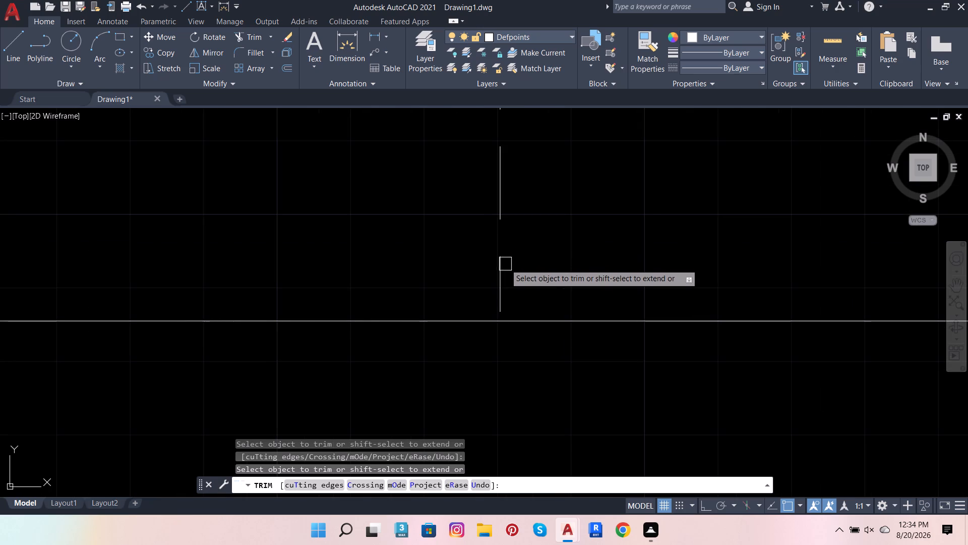
scroll(485, 254, "down", 5)
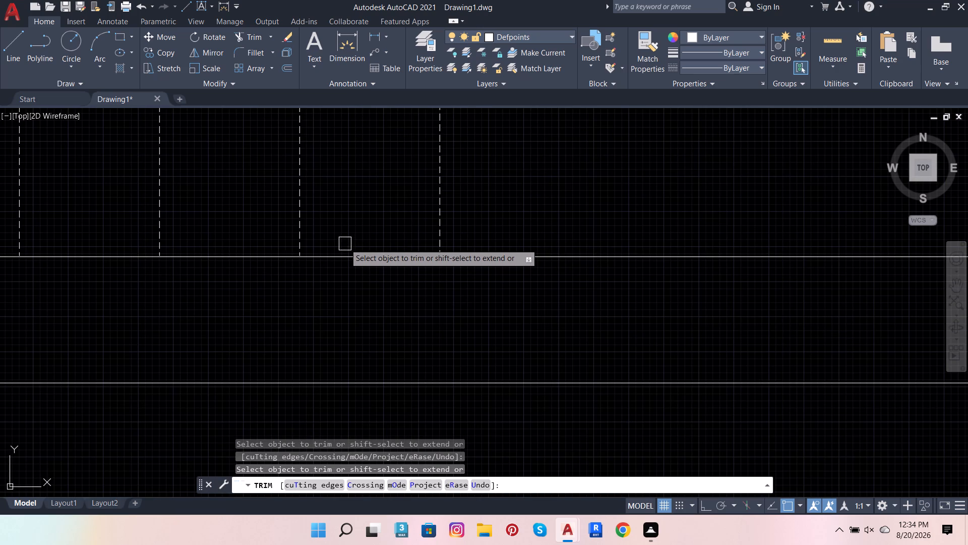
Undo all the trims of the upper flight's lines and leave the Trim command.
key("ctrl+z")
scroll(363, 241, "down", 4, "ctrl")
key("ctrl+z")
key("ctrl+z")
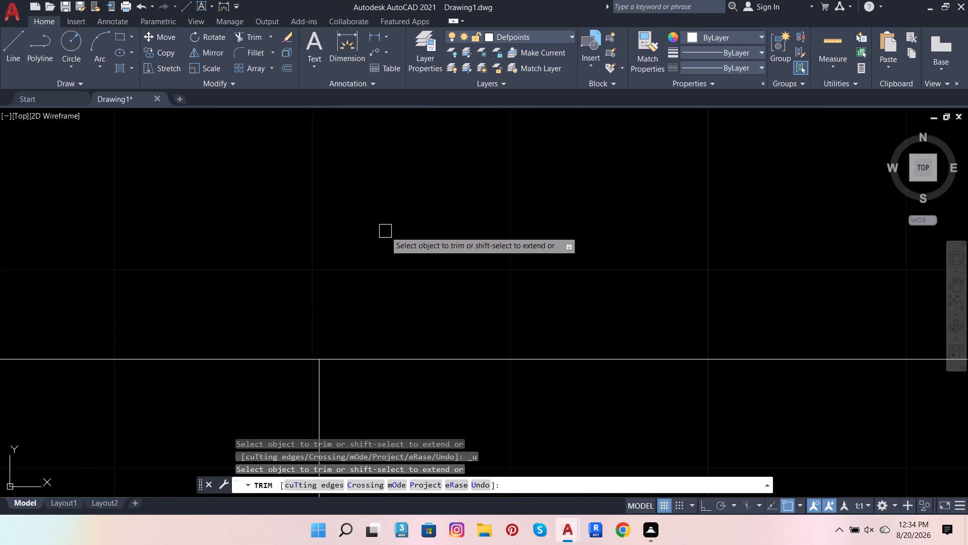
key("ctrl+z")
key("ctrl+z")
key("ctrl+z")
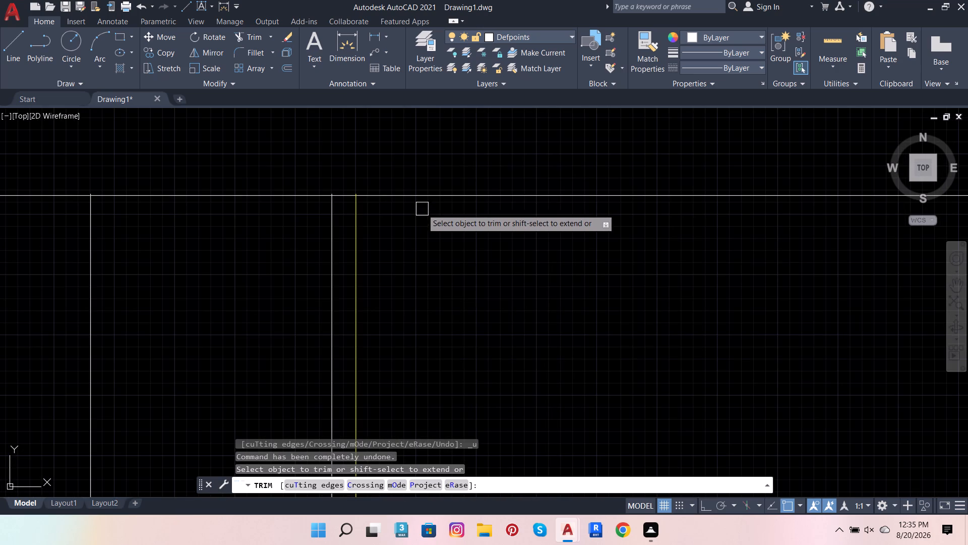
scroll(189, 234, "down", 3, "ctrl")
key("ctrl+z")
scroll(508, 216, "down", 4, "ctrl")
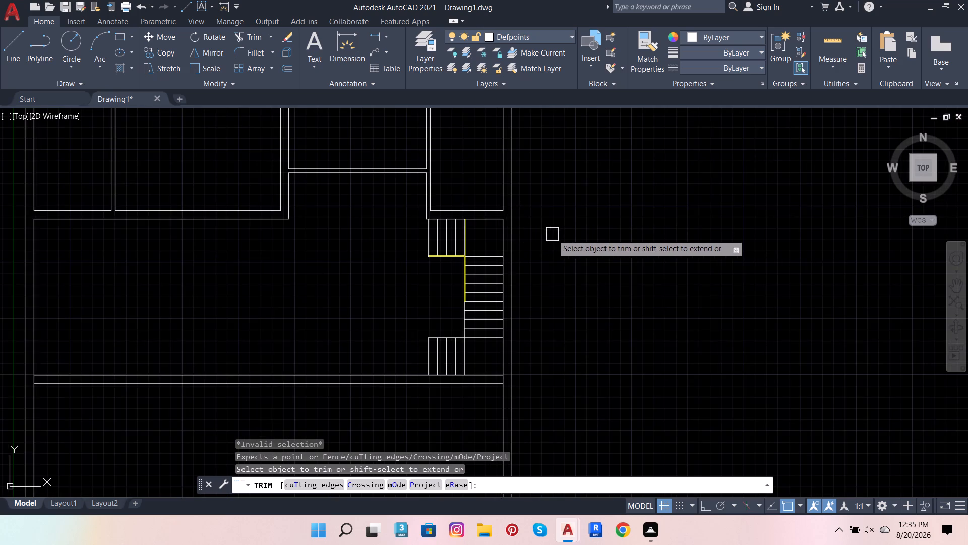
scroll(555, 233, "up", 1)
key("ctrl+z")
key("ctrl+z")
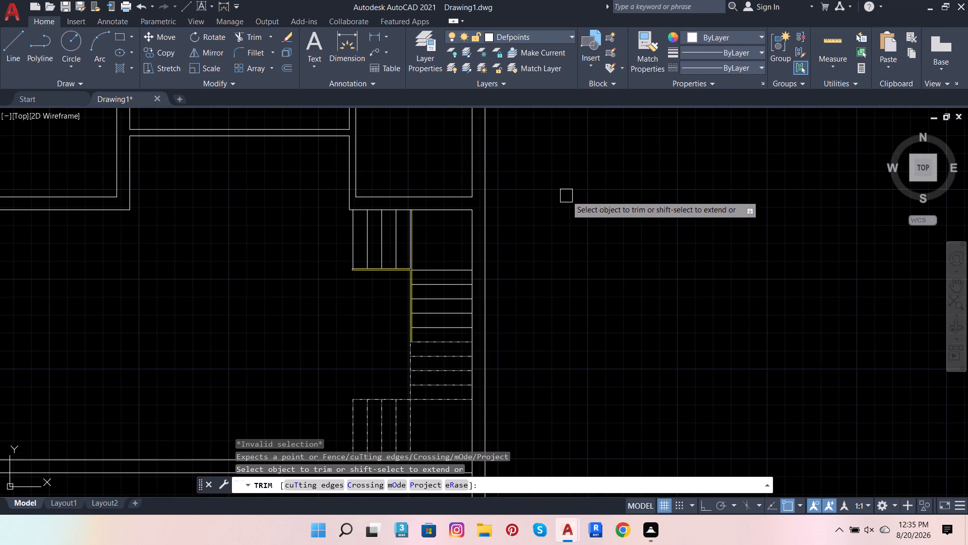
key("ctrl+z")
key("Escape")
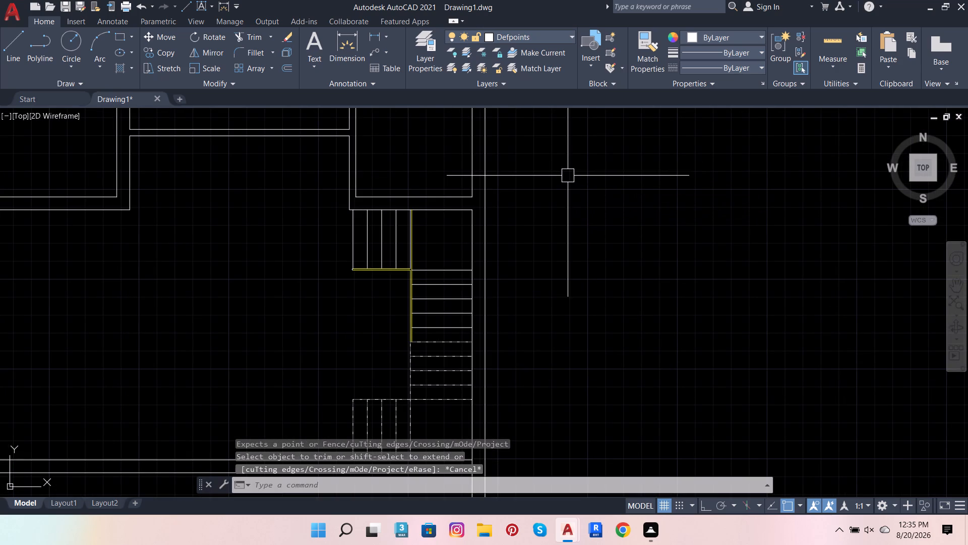
Undo the earlier trims, dimensions, erasures and staircase move, back to the stairs standing short of the right outer wall with both 3'-6" dimensions.
key("ctrl+z")
key("ctrl+alt+z")
key("ctrl+z")
key("ctrl+z")
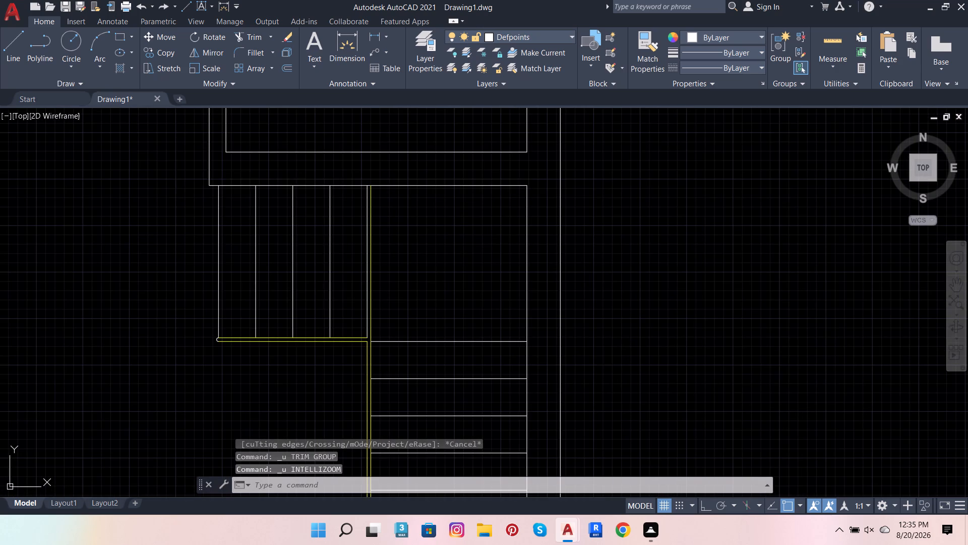
key("ctrl+z")
key("ctrl+z")
key("ctrl+z")
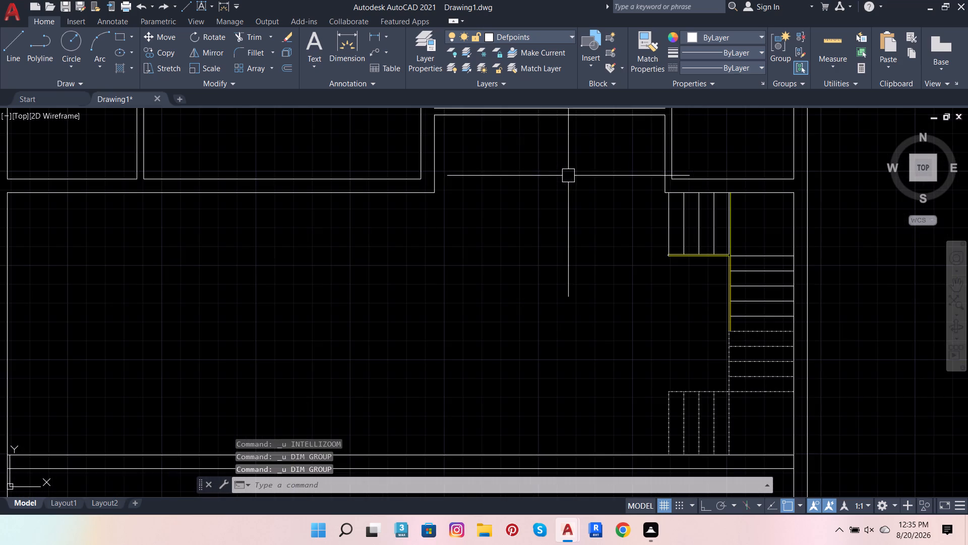
key("ctrl+z")
key("ctrl+z")
key("ctrl+z")
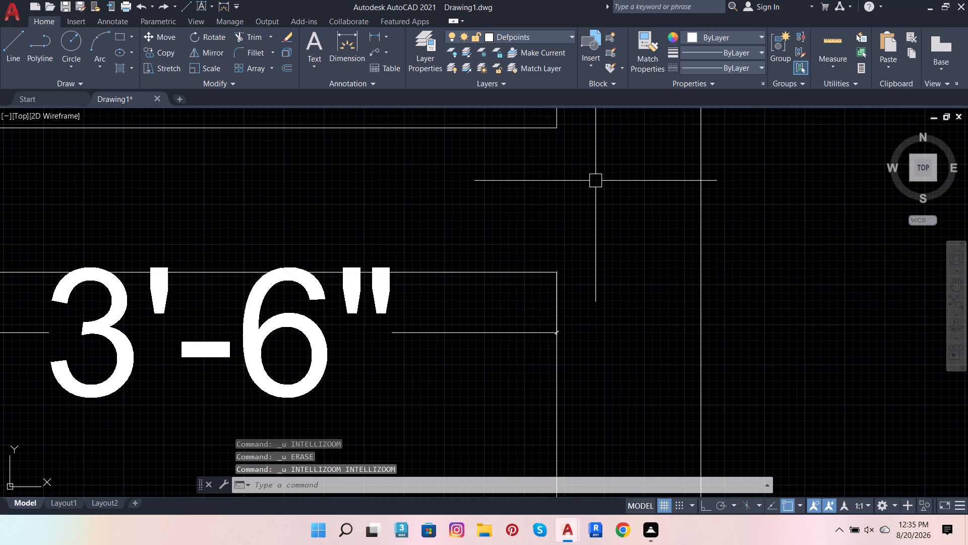
key("ctrl+z")
key("ctrl+z")
key("ctrl+z")
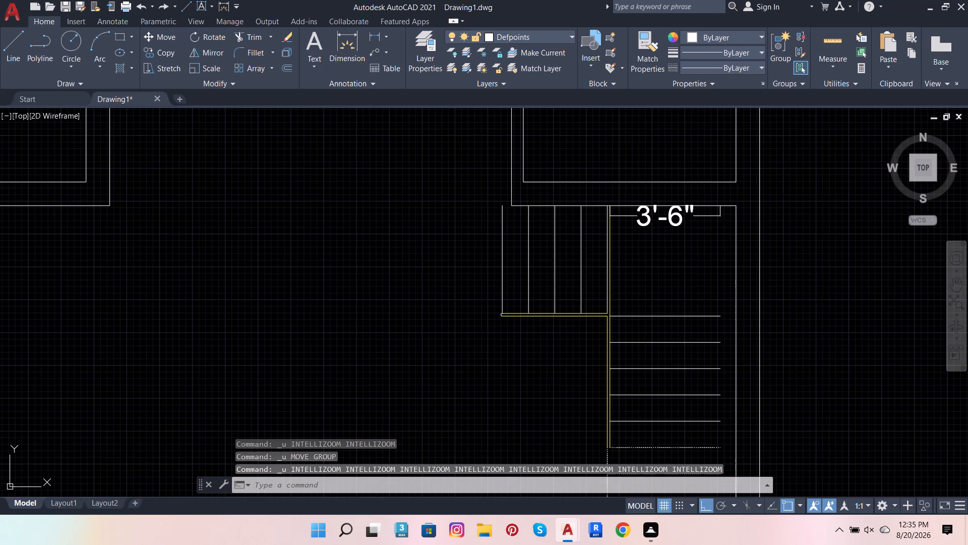
key("ctrl+z")
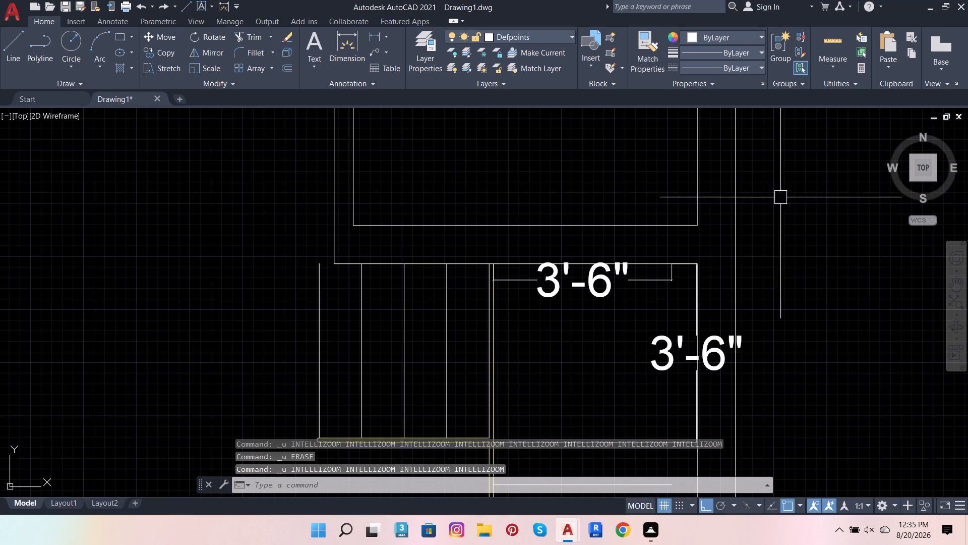
Move the window-selected staircase and its horizontal 3'-6" dimension about 6" right, from the upper flight's corner to the outer wall's inner corner.
scroll(669, 248, "down", 1)
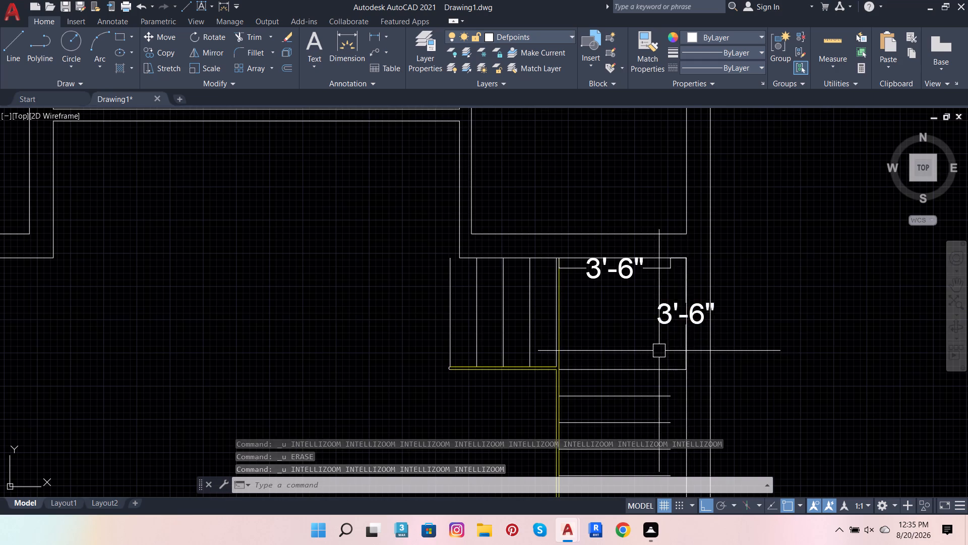
scroll(659, 351, "up", 1)
scroll(564, 270, "down", 3)
scroll(488, 253, "up", 2)
left_click(438, 208)
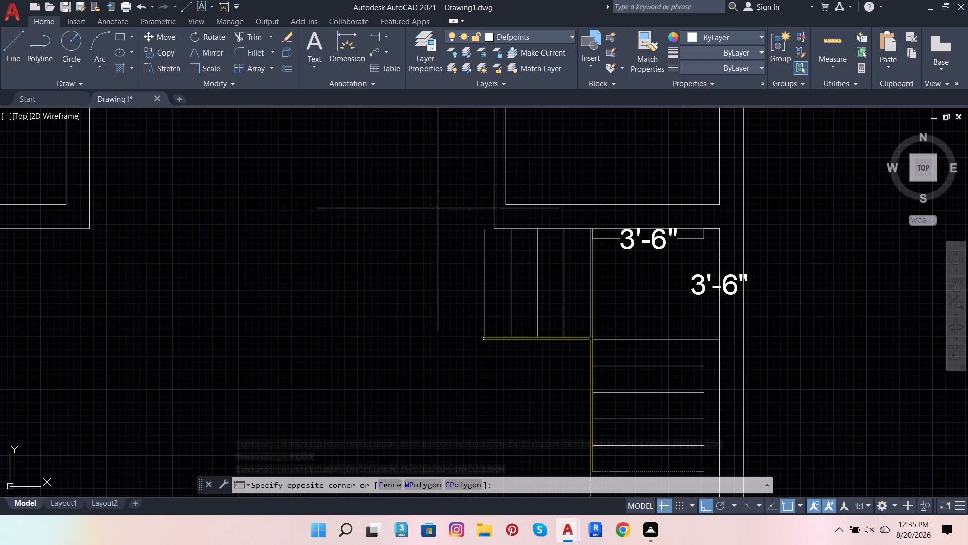
scroll(561, 300, "down", 2)
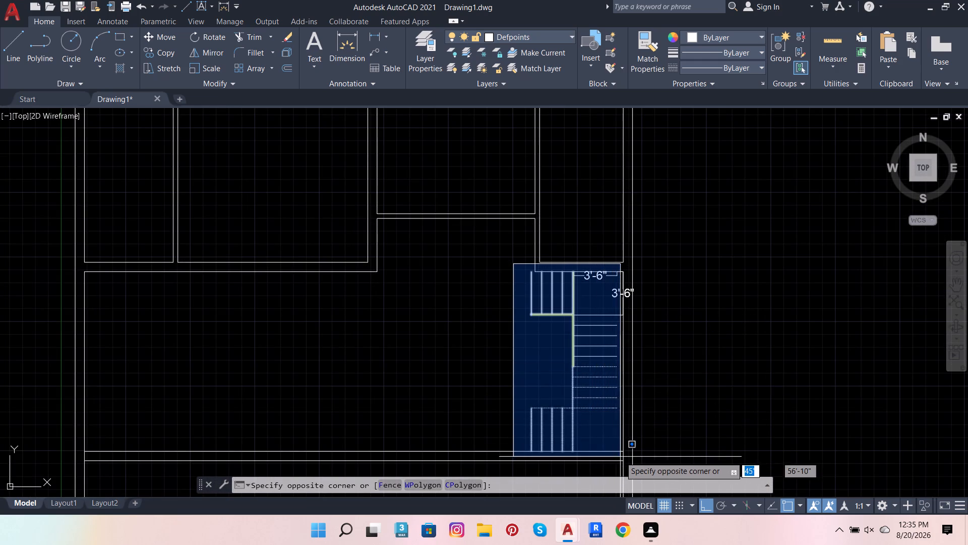
left_click(623, 454)
scroll(630, 278, "up", 1)
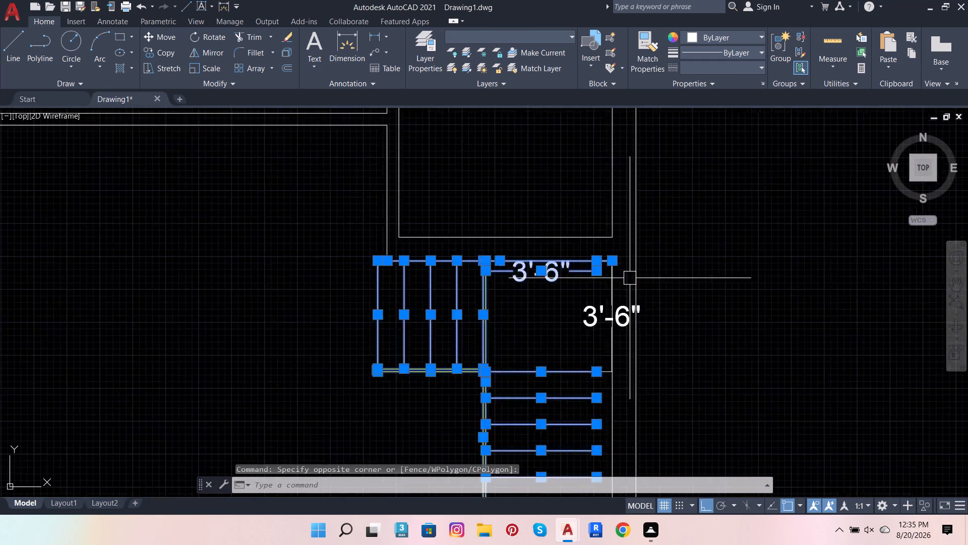
scroll(630, 278, "up", 2)
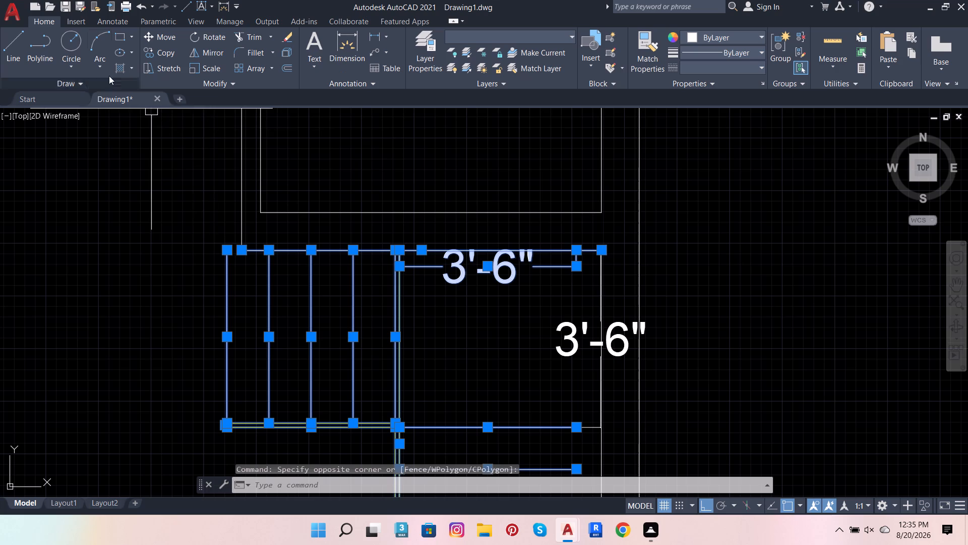
left_click(155, 37)
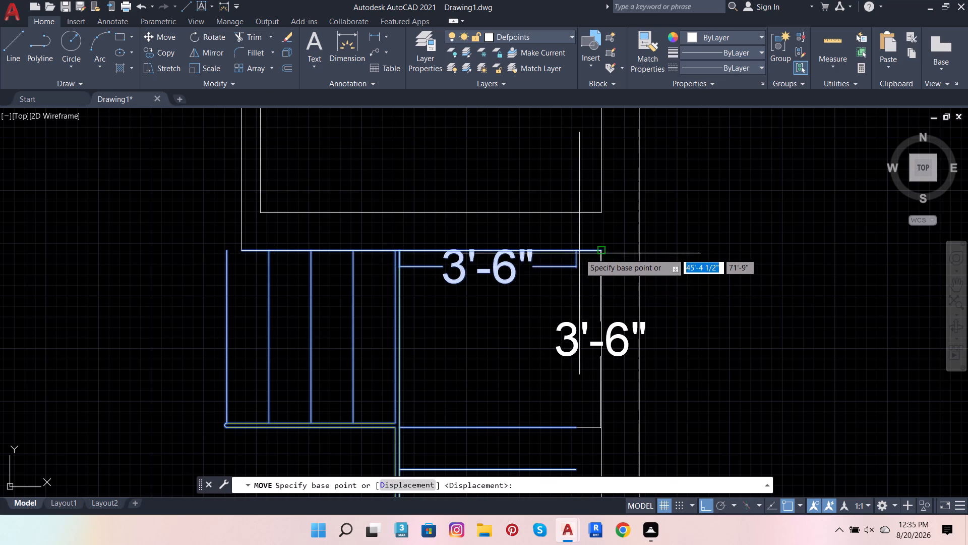
scroll(579, 253, "up", 9)
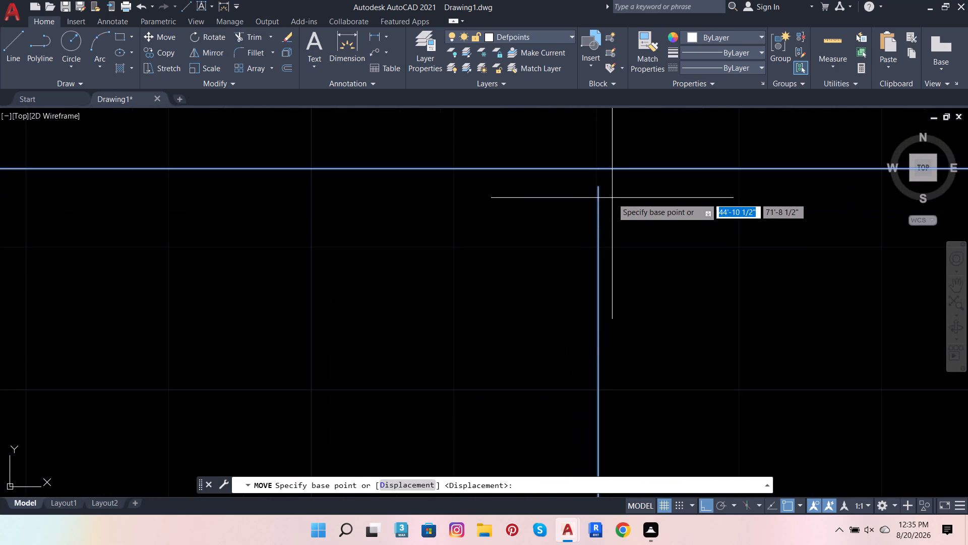
scroll(597, 189, "up", 4)
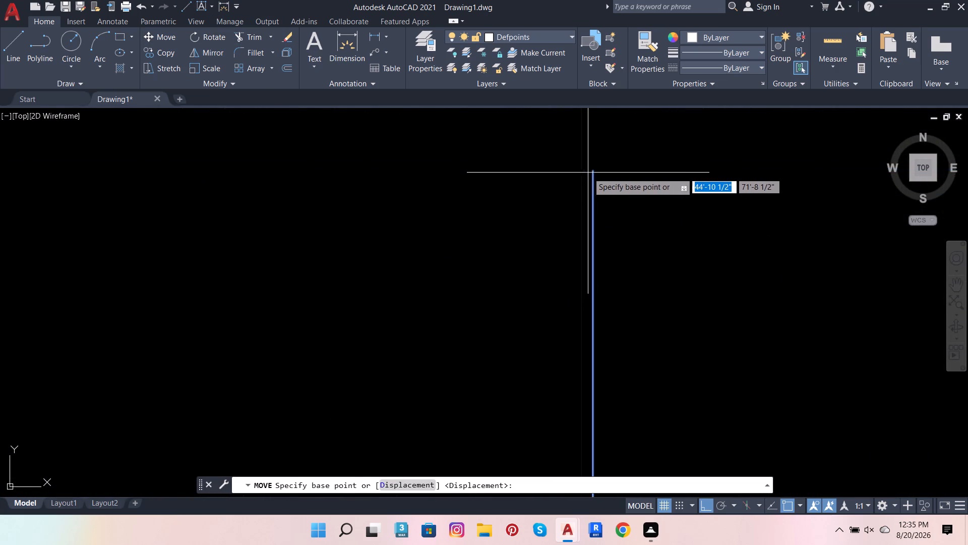
left_click(592, 172)
scroll(478, 232, "down", 4)
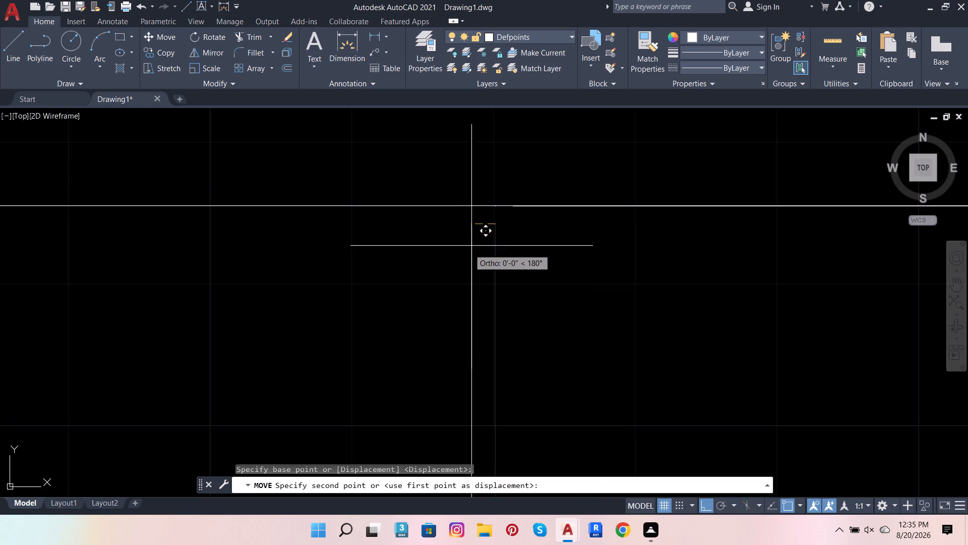
scroll(463, 257, "down", 3)
scroll(376, 264, "down", 3)
scroll(524, 268, "up", 3)
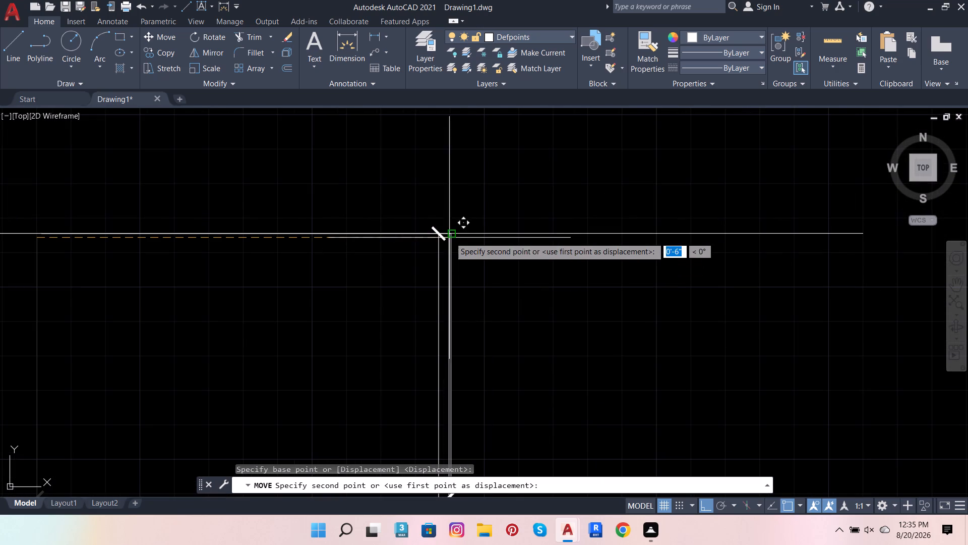
scroll(450, 233, "up", 2)
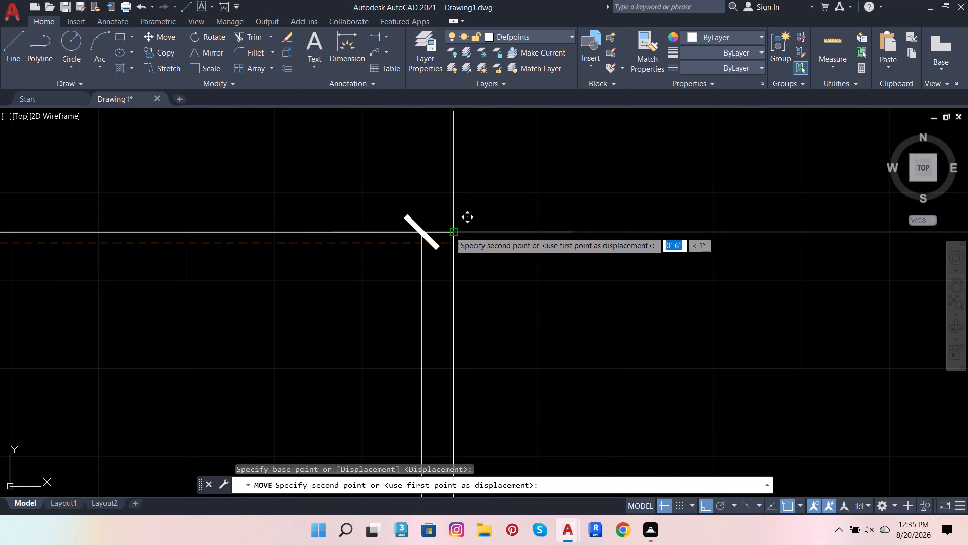
left_click(449, 231)
scroll(509, 231, "down", 7)
scroll(566, 250, "down", 3)
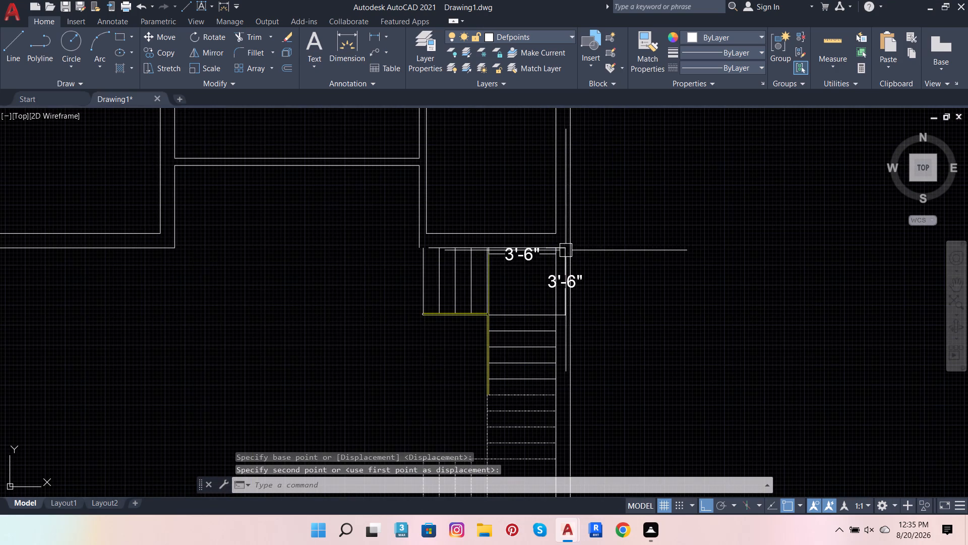
scroll(572, 271, "up", 1)
scroll(370, 254, "up", 2)
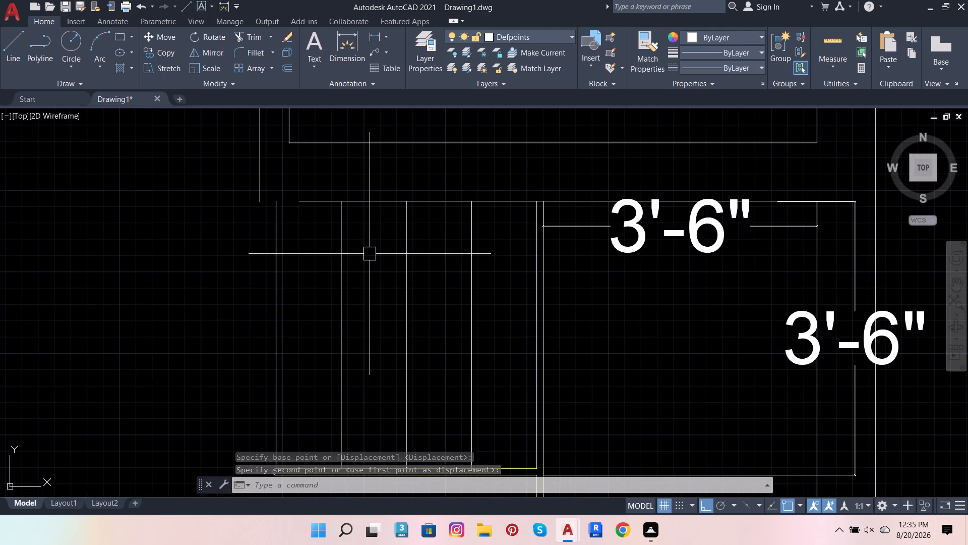
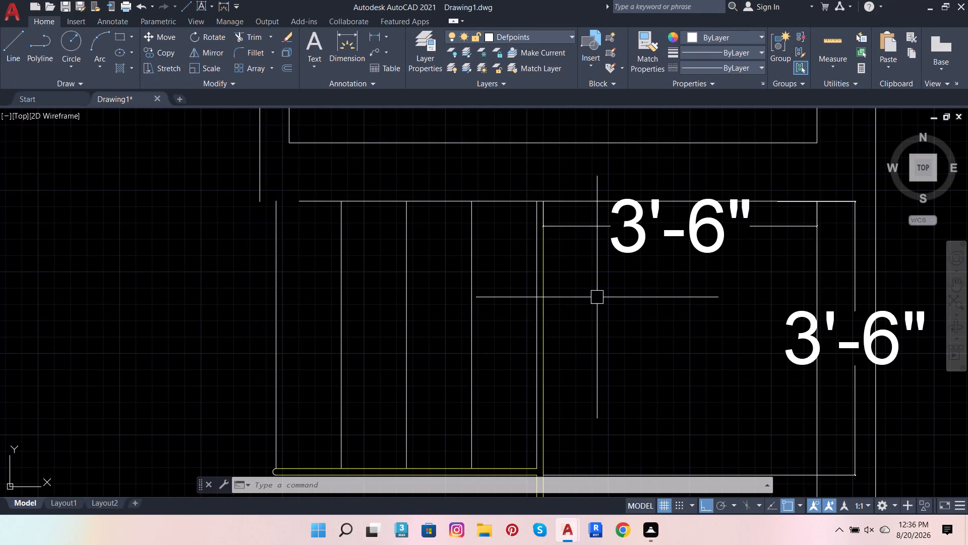
Erase the landing's horizontal and vertical 3'-6" dimensions.
scroll(530, 283, "down", 2)
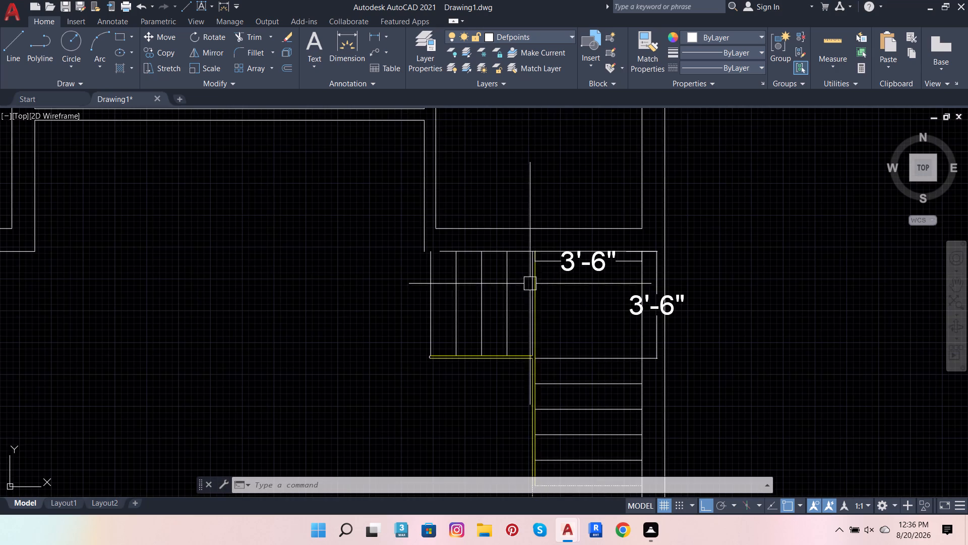
scroll(544, 280, "up", 1)
left_click(573, 249)
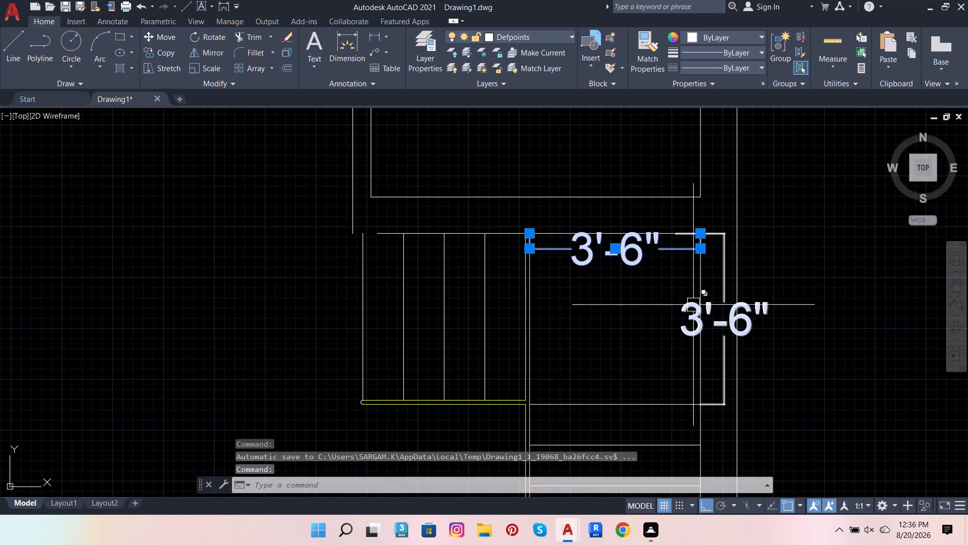
left_click(700, 319)
key("Delete")
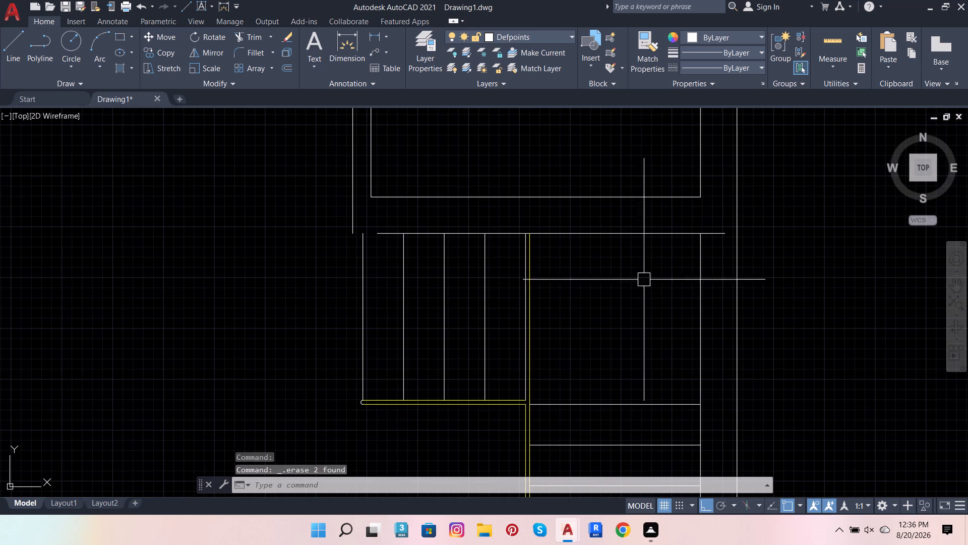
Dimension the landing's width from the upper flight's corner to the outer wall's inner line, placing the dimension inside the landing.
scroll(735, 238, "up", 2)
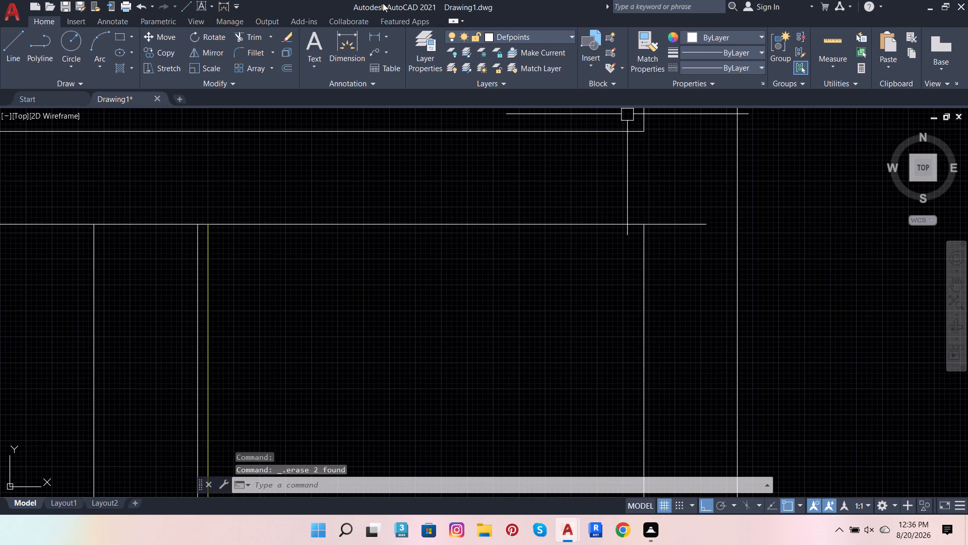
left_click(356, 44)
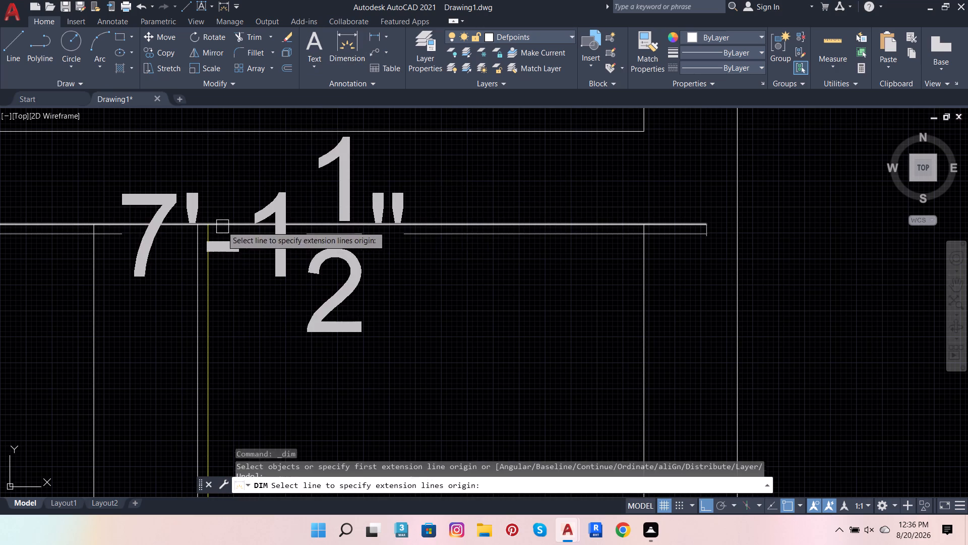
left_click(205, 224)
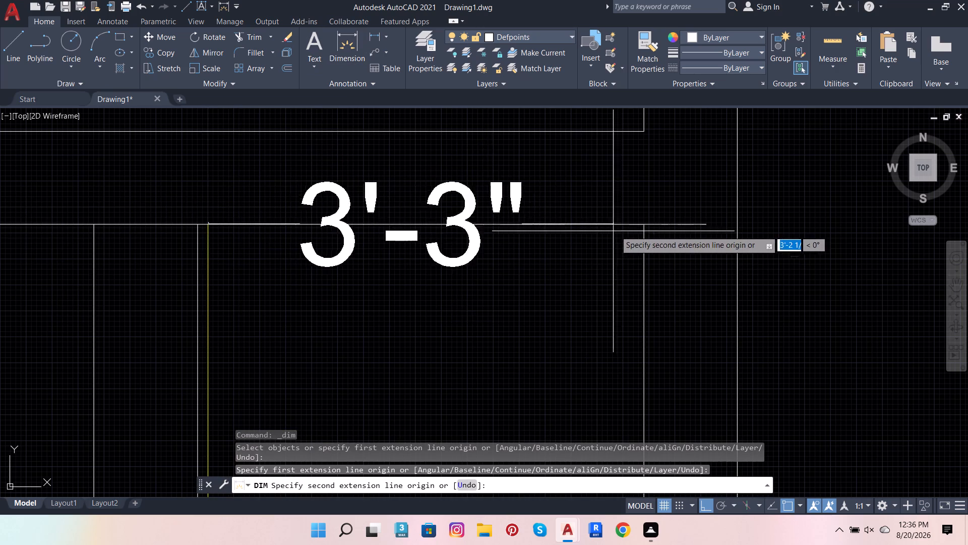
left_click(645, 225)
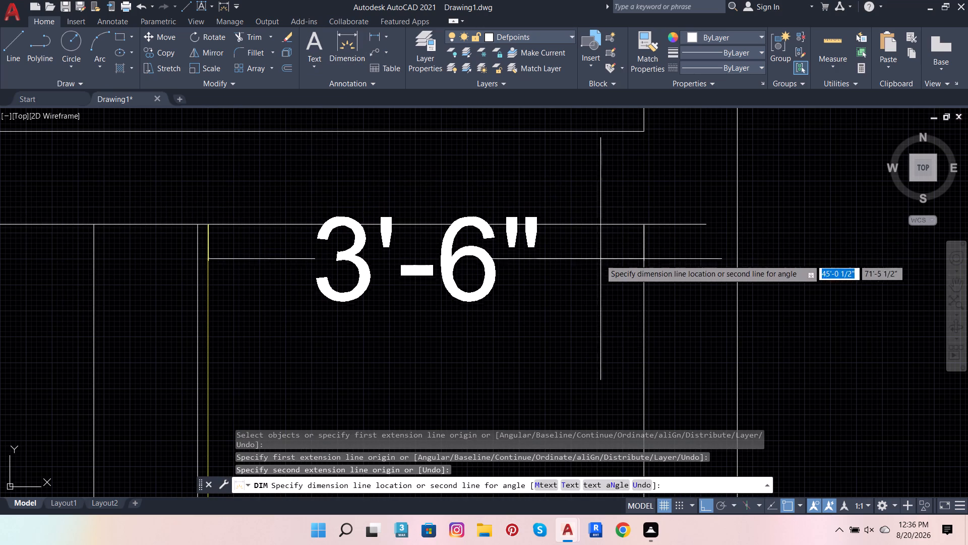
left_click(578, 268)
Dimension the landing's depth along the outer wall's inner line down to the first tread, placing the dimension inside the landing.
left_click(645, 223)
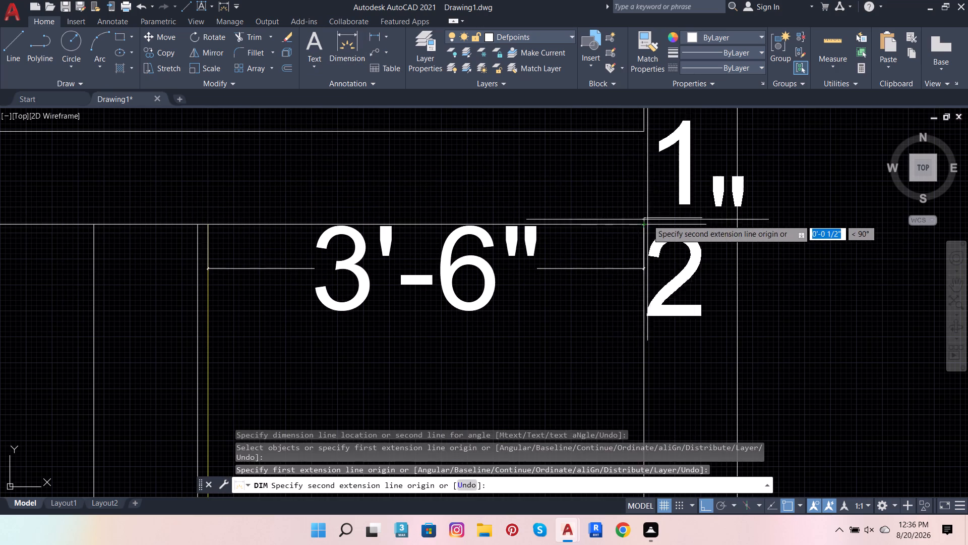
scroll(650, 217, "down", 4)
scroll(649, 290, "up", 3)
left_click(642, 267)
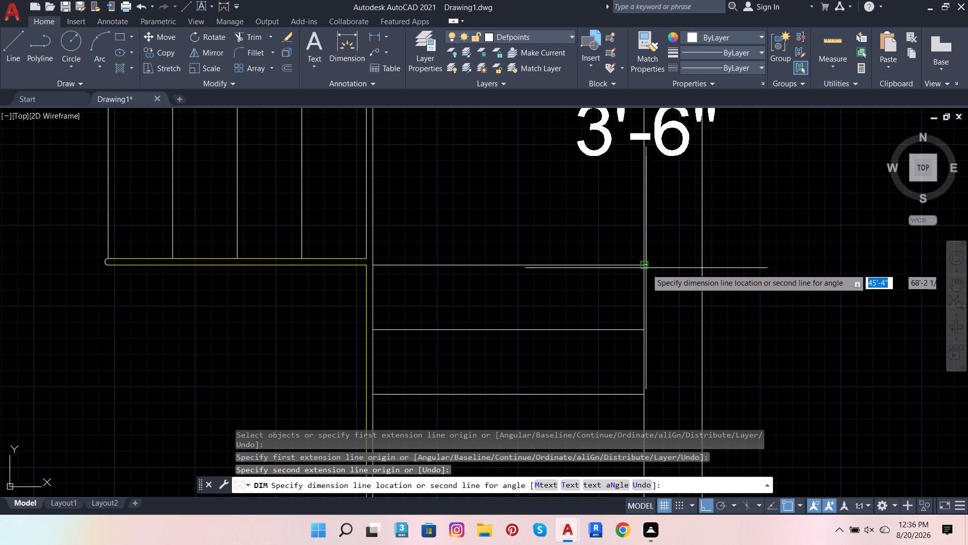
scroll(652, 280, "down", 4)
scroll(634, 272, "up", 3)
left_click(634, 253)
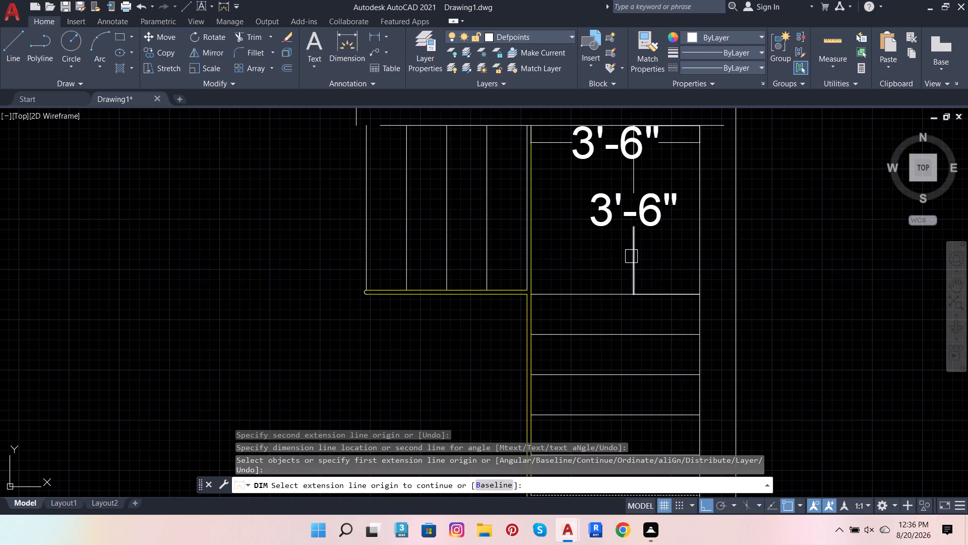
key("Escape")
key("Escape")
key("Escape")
Extend the upper cross wall's lower line over the treads to the partition's outer line, and trim its part above the landing.
left_click(249, 37)
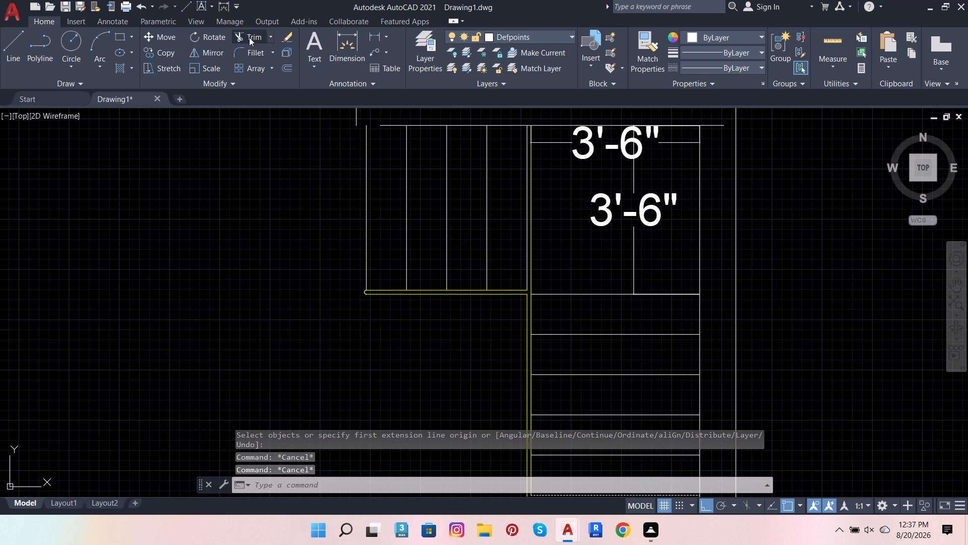
left_click(550, 127, "shift")
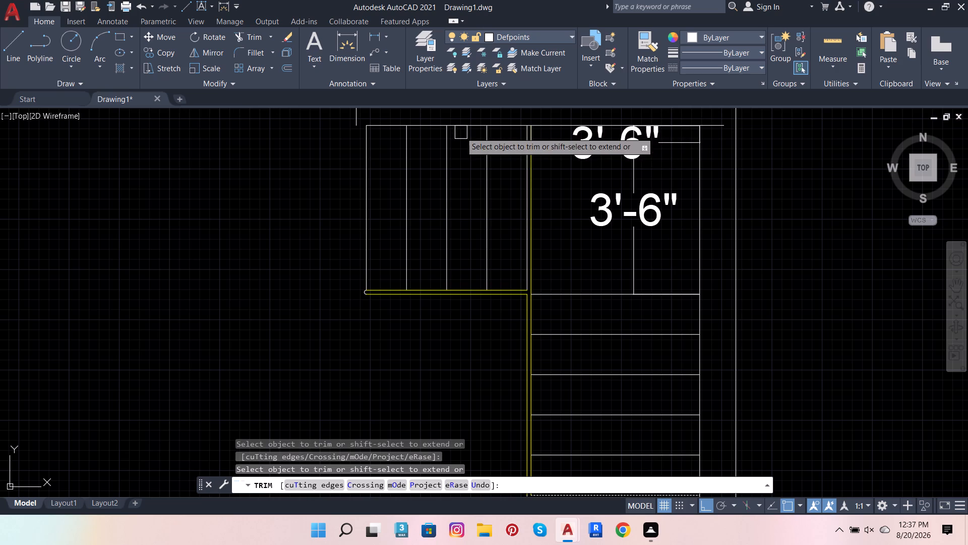
left_click(388, 124, "shift")
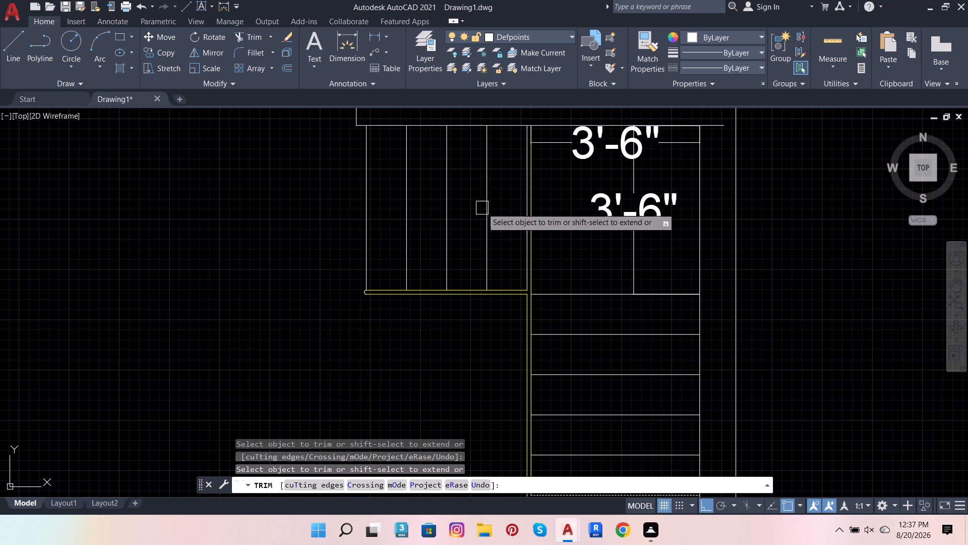
scroll(482, 223, "down", 1)
scroll(632, 163, "up", 2)
left_click(627, 159)
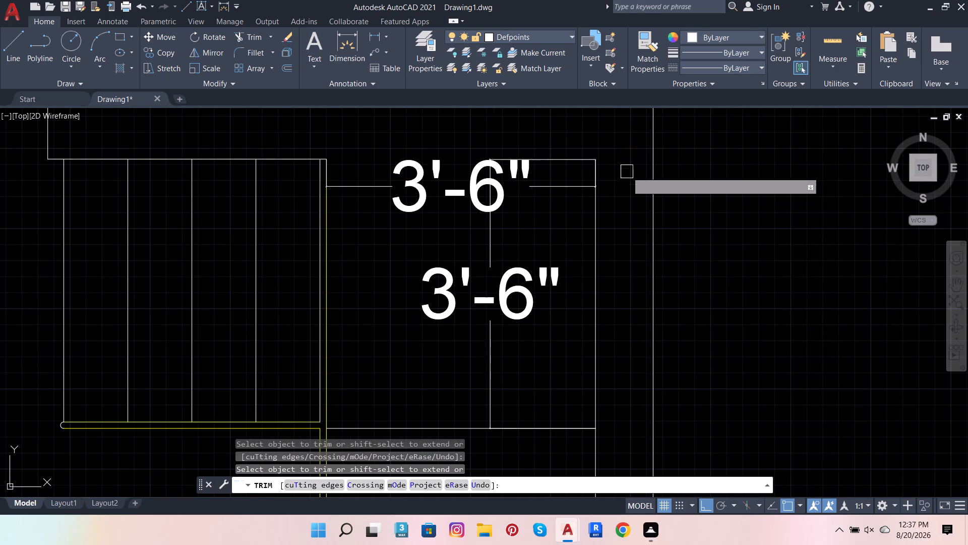
Examine how the lower flight's dashed lines meet the lower cross wall.
scroll(623, 206, "down", 3)
scroll(629, 279, "down", 4)
scroll(613, 345, "up", 3)
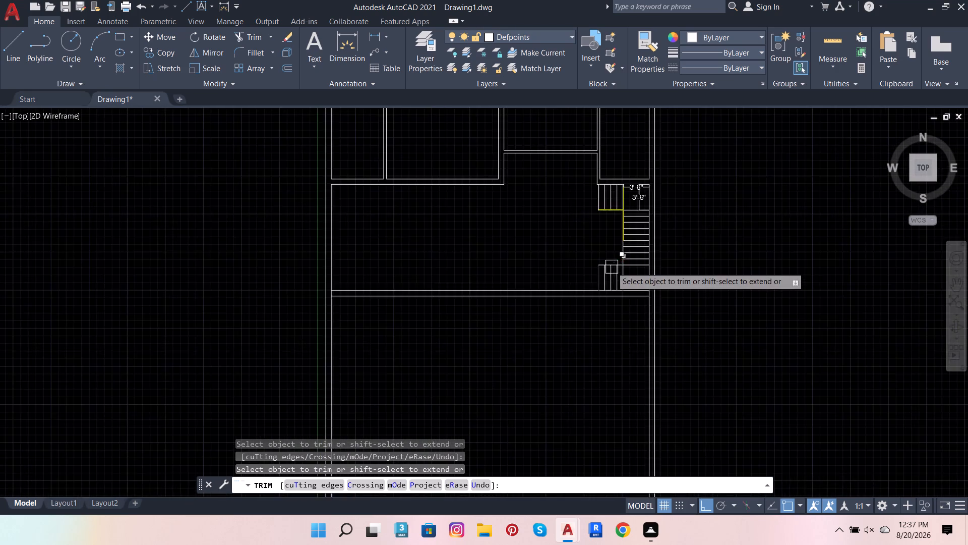
scroll(612, 267, "up", 3)
scroll(645, 400, "up", 5)
scroll(641, 370, "down", 6)
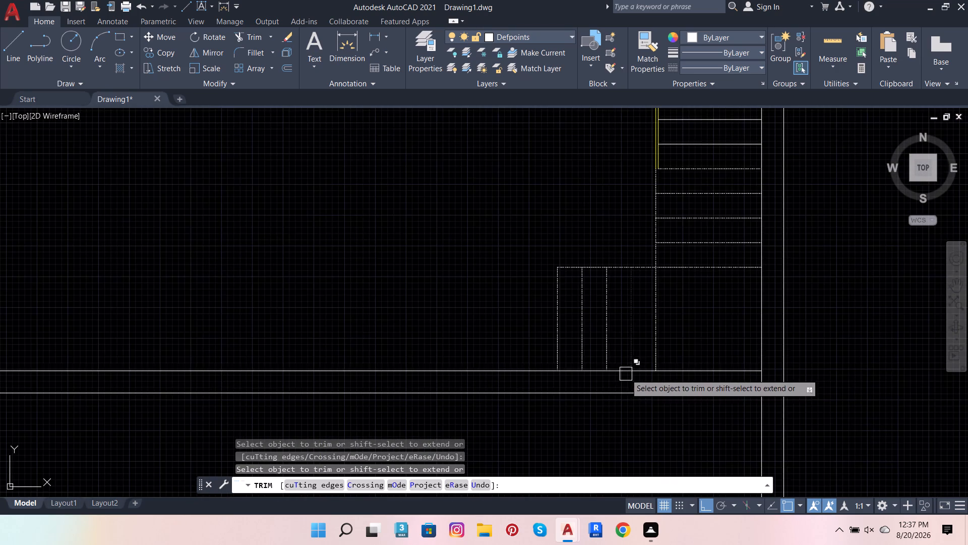
scroll(661, 267, "down", 3)
scroll(671, 200, "up", 3)
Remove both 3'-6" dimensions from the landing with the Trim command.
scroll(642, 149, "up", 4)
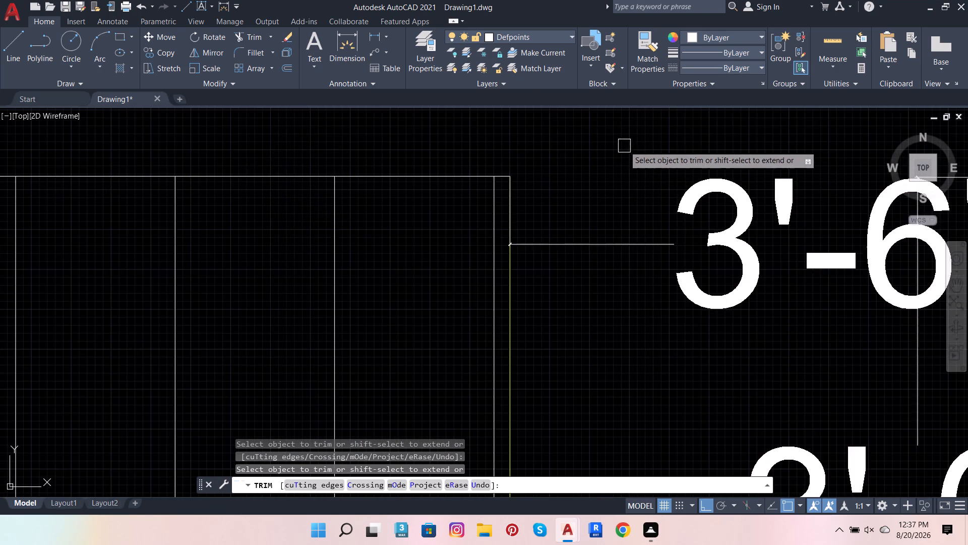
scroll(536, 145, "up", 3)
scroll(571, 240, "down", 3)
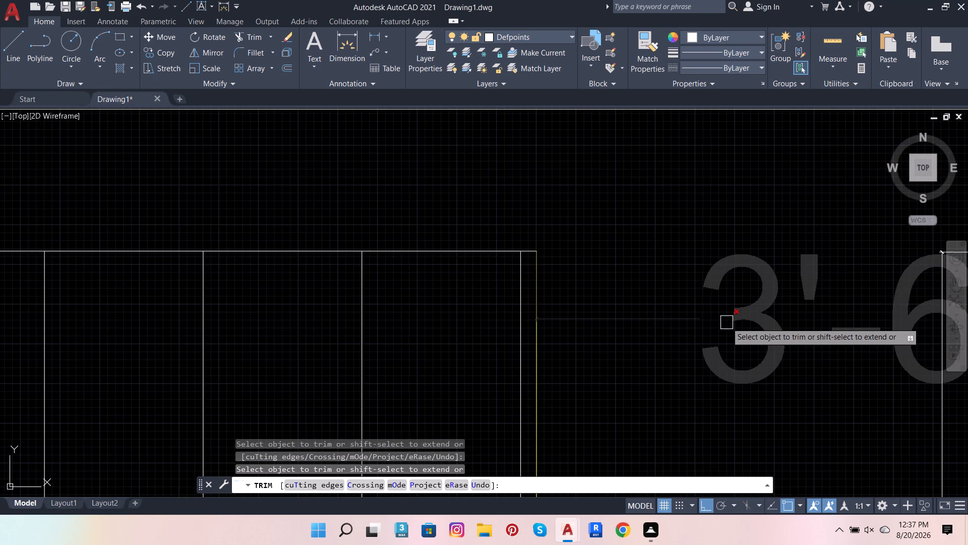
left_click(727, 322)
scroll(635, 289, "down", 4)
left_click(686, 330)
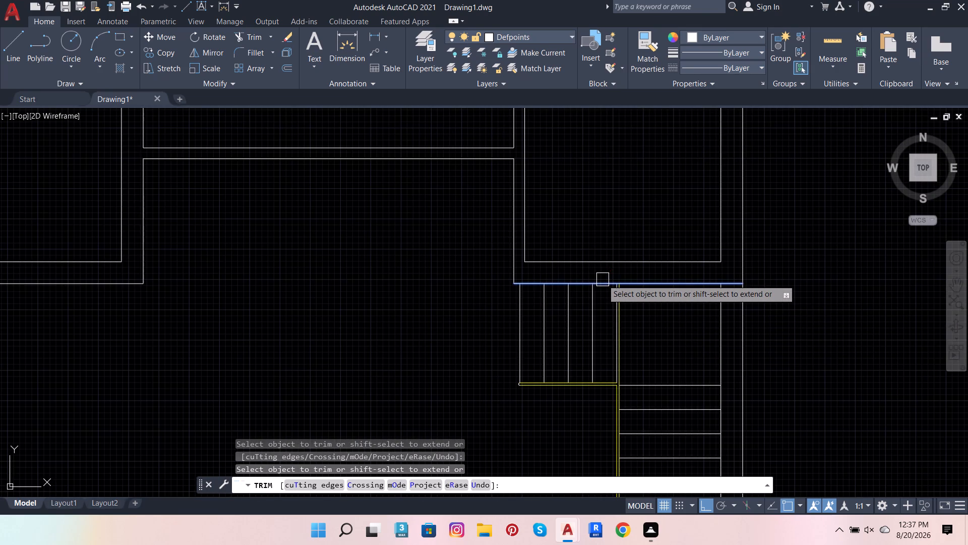
Extend the upper cross wall's lower line across the landing and trim the corner where it meets the outer wall's inner line.
left_click(602, 280, "shift")
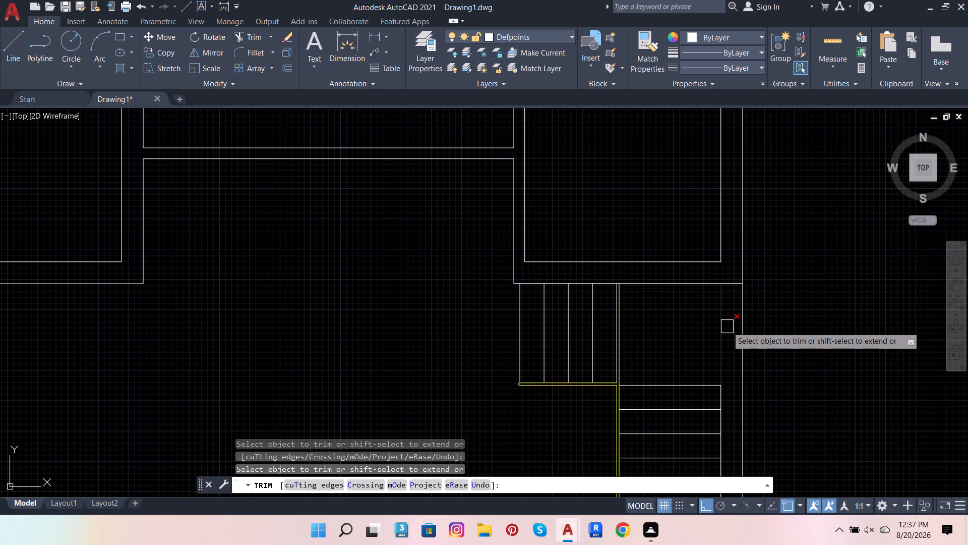
scroll(735, 299, "up", 2)
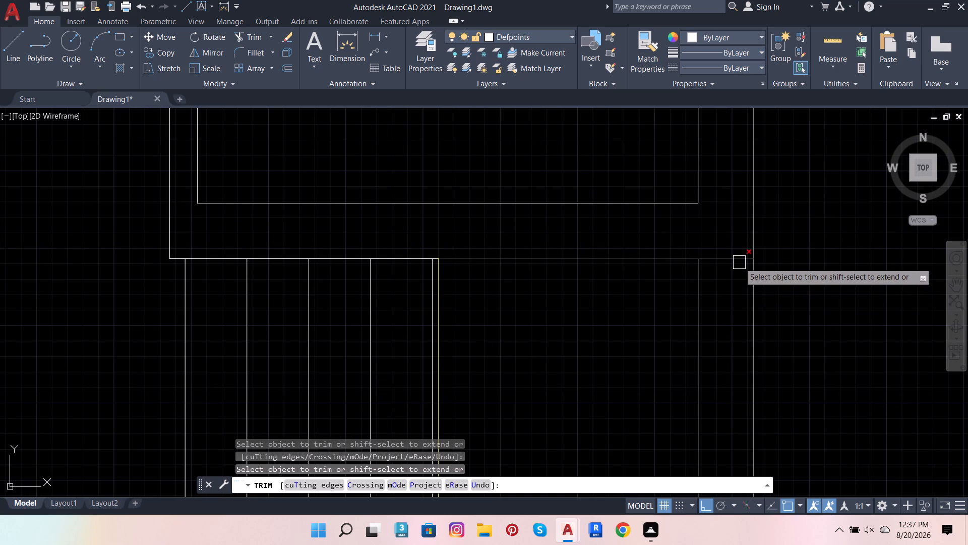
left_click(699, 303, "shift")
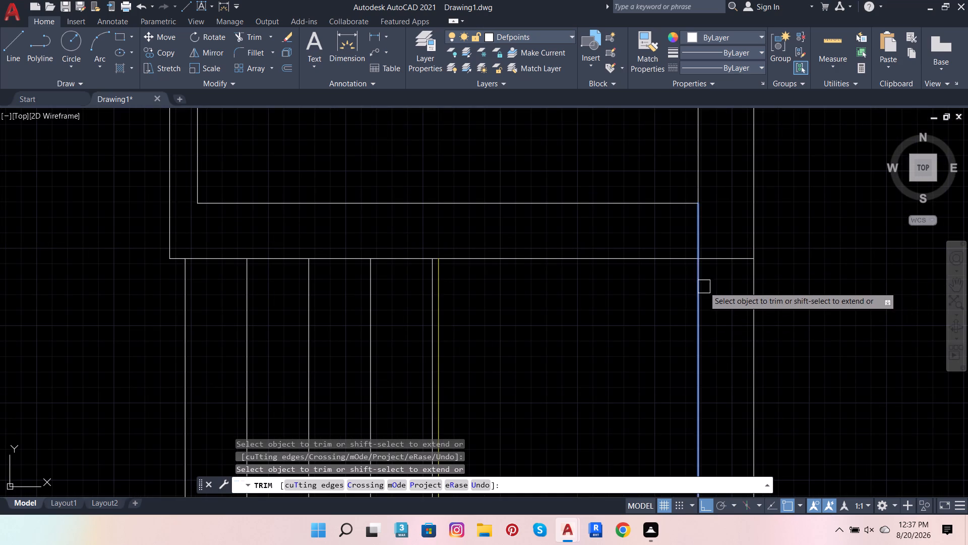
left_click(703, 278, "shift")
left_click(727, 259)
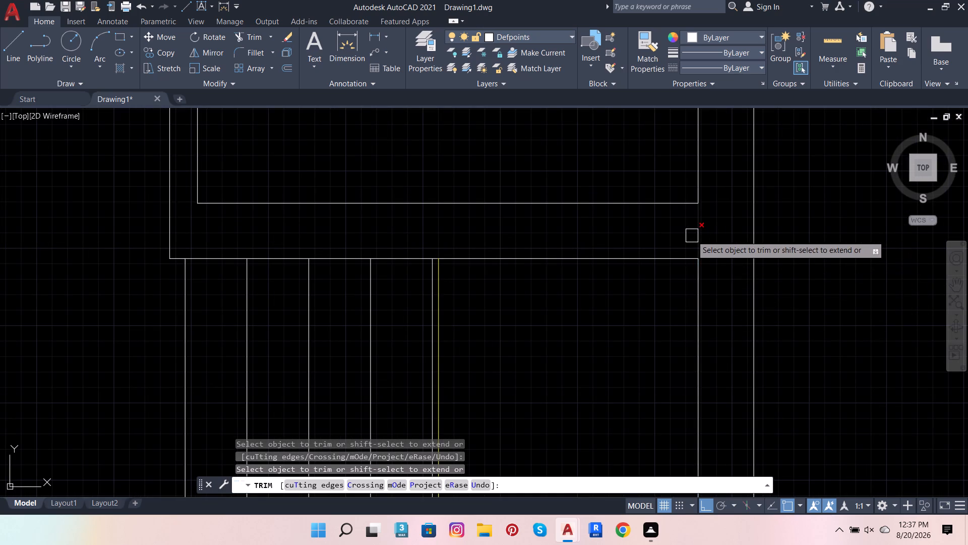
left_click(692, 236)
scroll(712, 232, "down", 3)
scroll(713, 304, "up", 3)
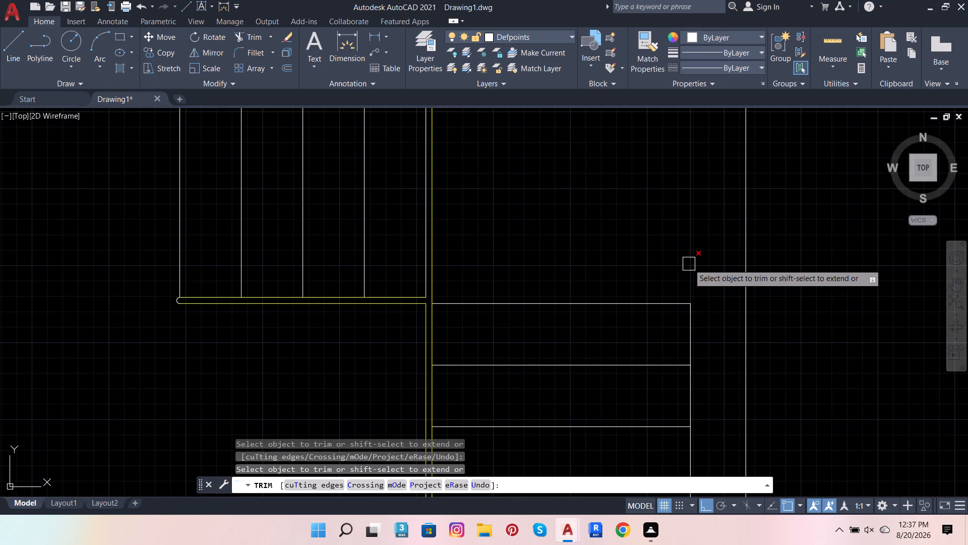
key("Escape")
key("Escape")
key("Escape")
key("Escape")
key("Escape")
key("Escape")
scroll(700, 283, "down", 2)
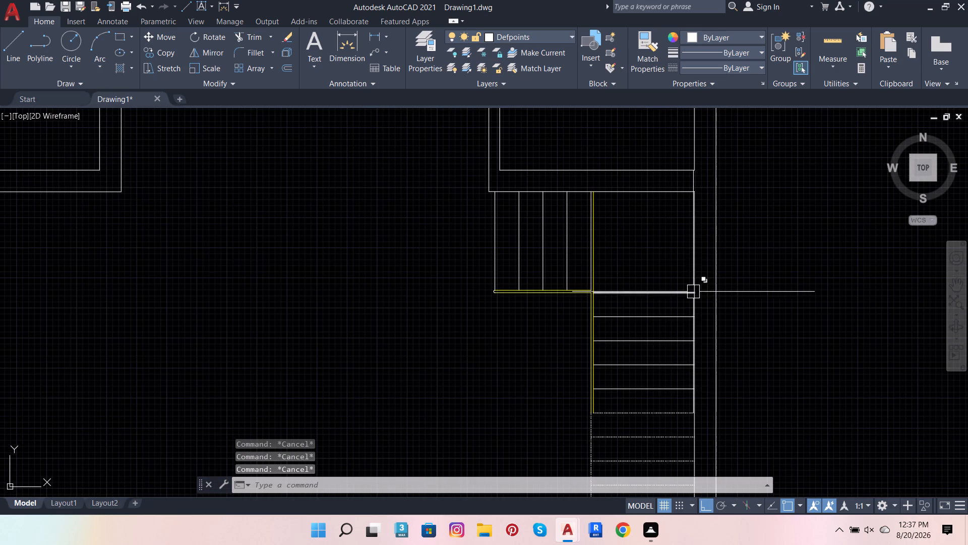
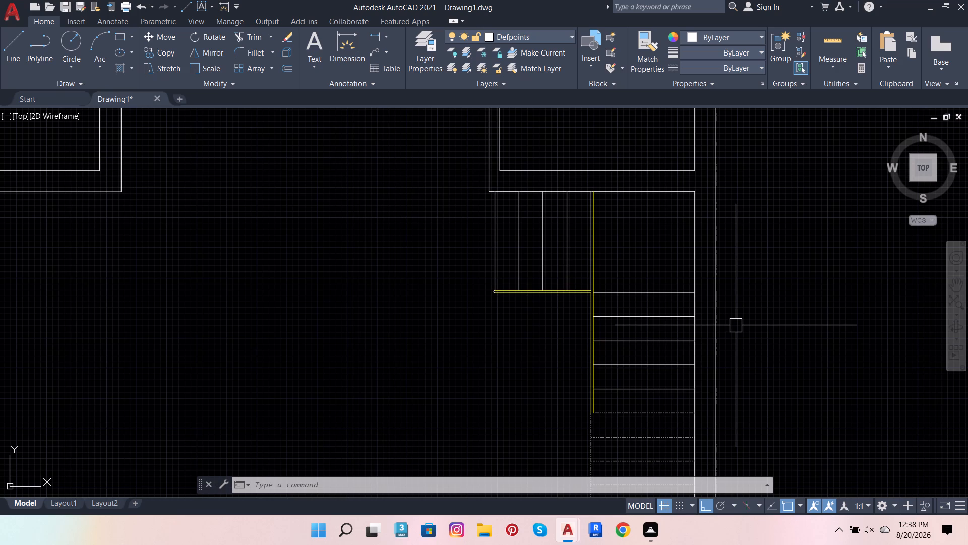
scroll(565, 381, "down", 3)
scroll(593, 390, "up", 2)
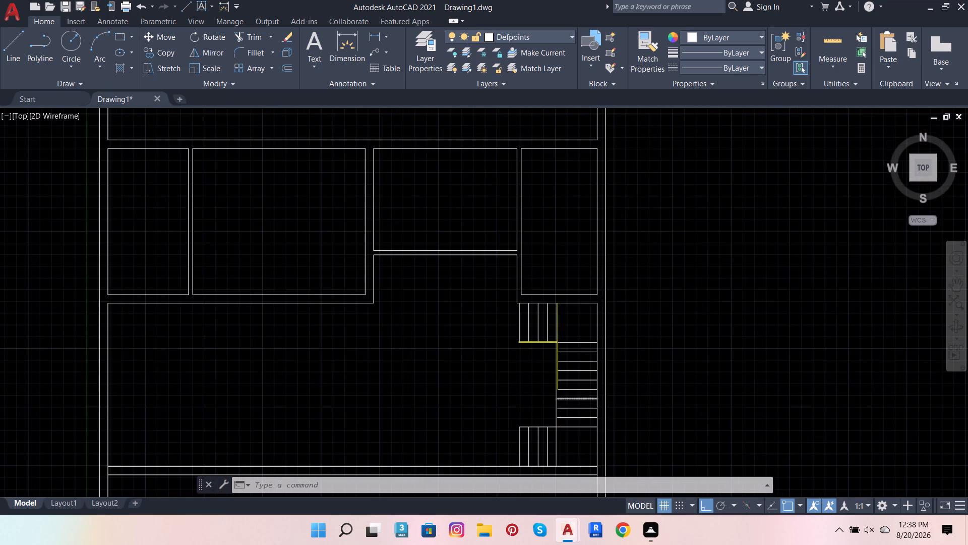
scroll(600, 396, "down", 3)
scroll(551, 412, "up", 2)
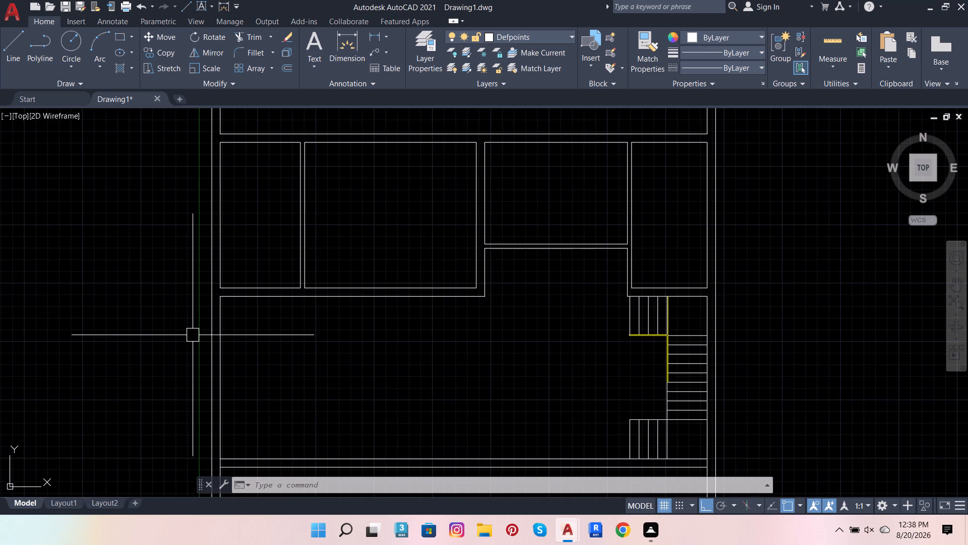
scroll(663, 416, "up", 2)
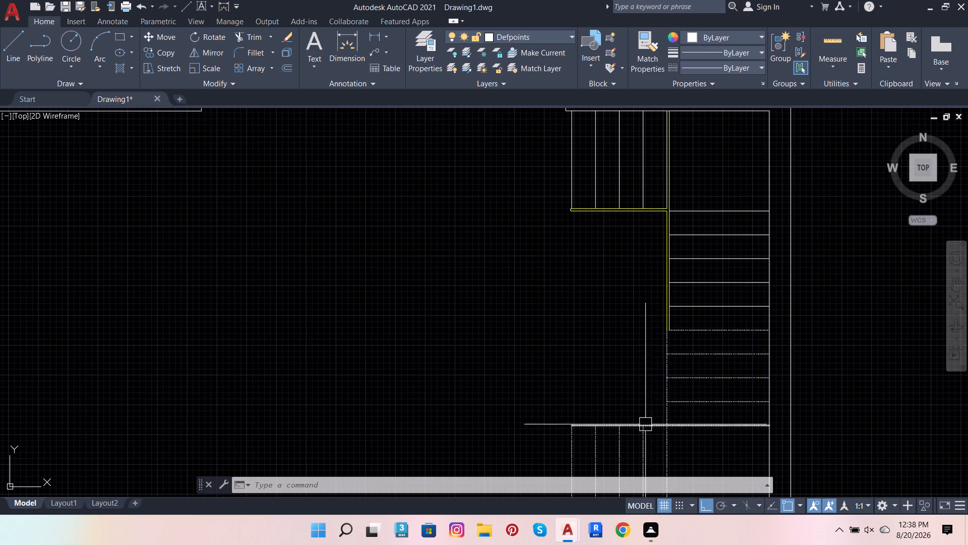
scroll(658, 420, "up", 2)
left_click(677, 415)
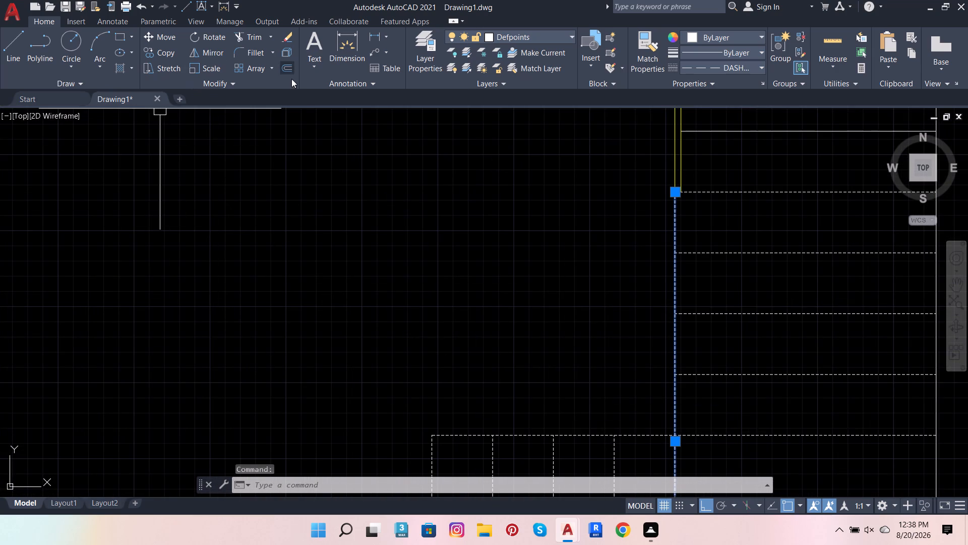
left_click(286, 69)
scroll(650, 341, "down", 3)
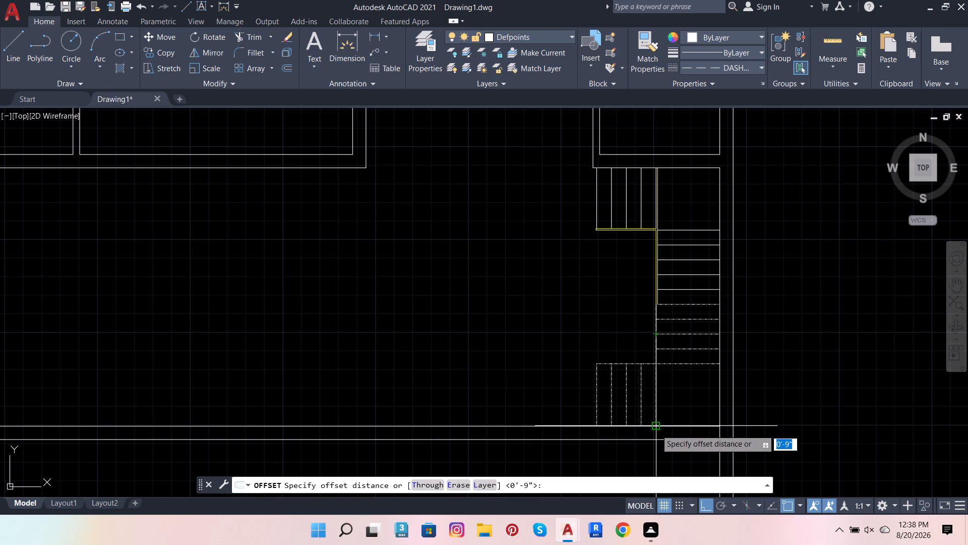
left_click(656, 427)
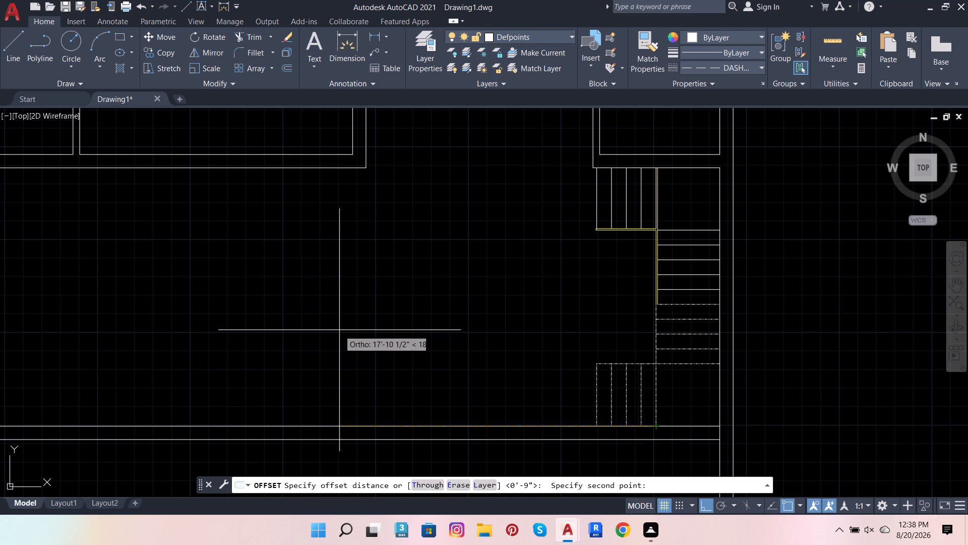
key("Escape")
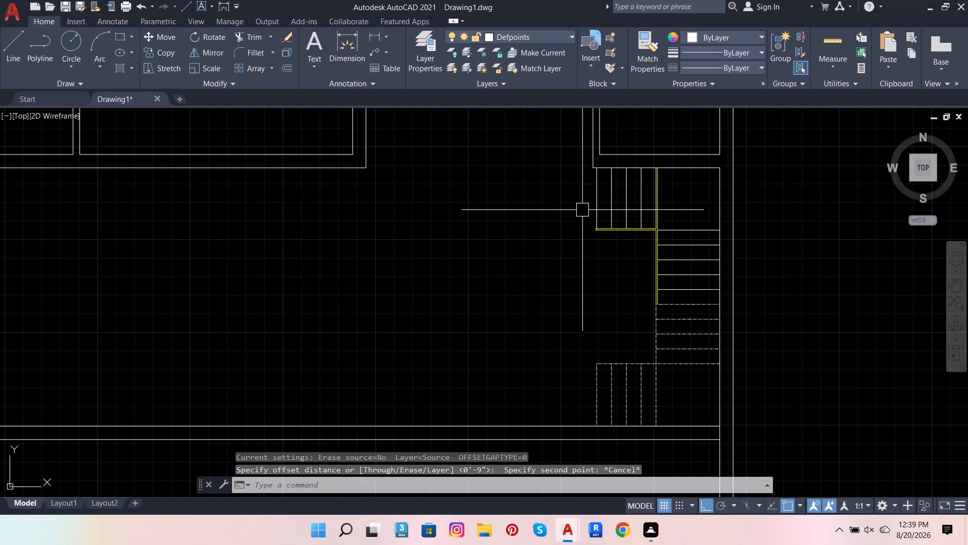
Offset the upper flight's outermost vertical tread line 20' away from the staircase into the large open room.
left_click(590, 206)
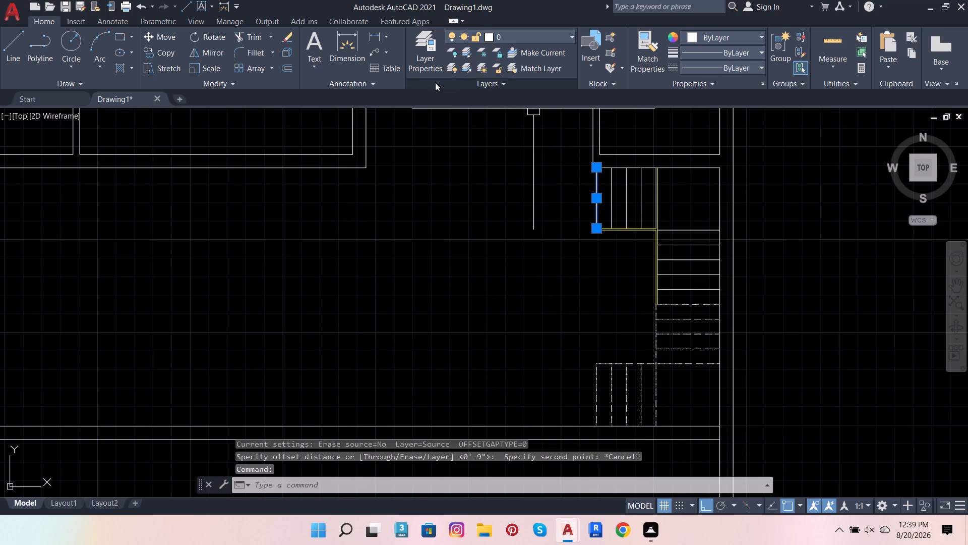
left_click(289, 65)
left_click(595, 223)
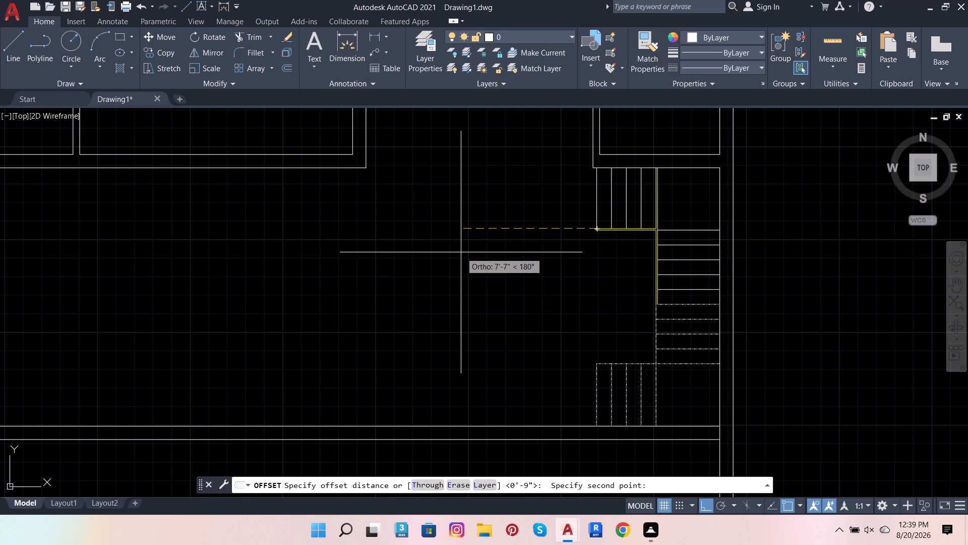
type("20")
key("apostrophe")
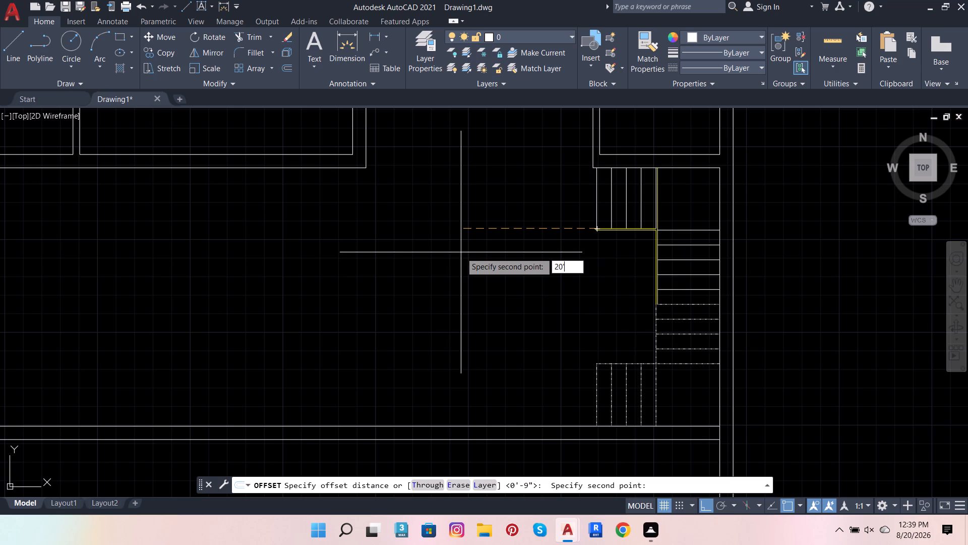
key("Return")
left_click(475, 247)
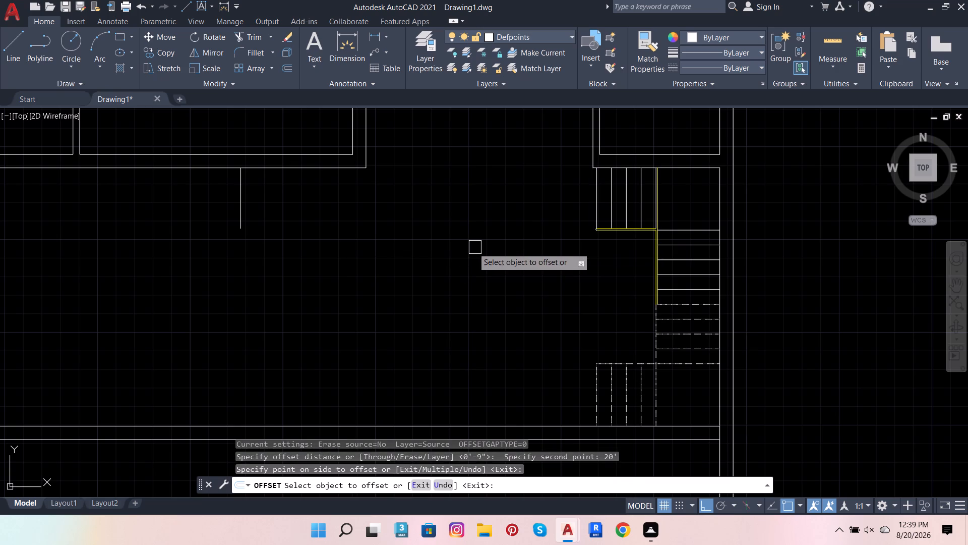
scroll(368, 281, "down", 3)
key("Escape")
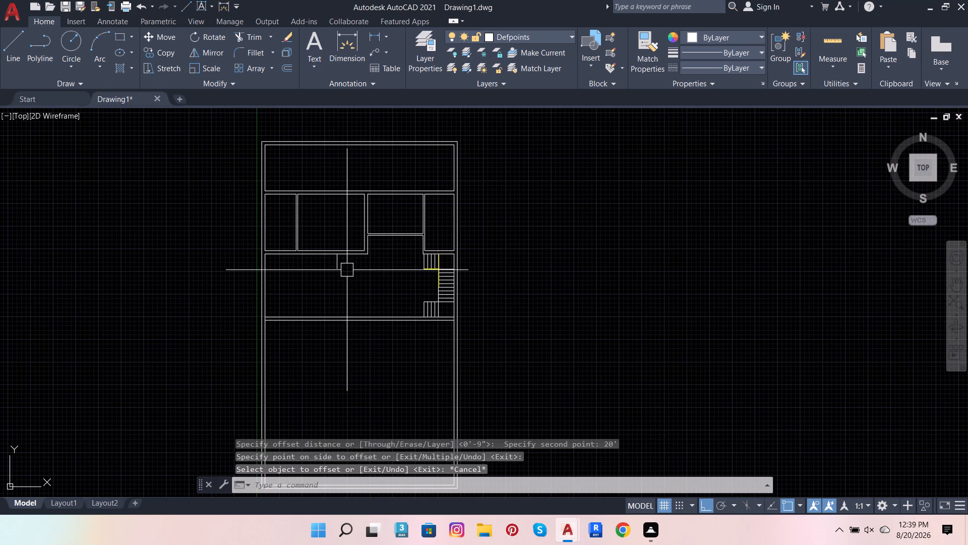
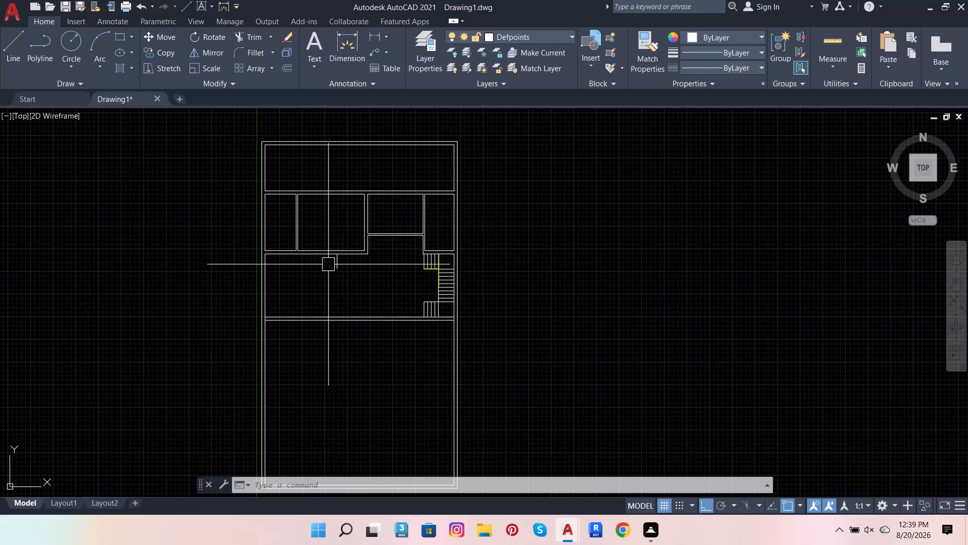
Offset the short vertical line in the large open room 4.5" away from the staircase to form a partition wall.
scroll(327, 265, "up", 3)
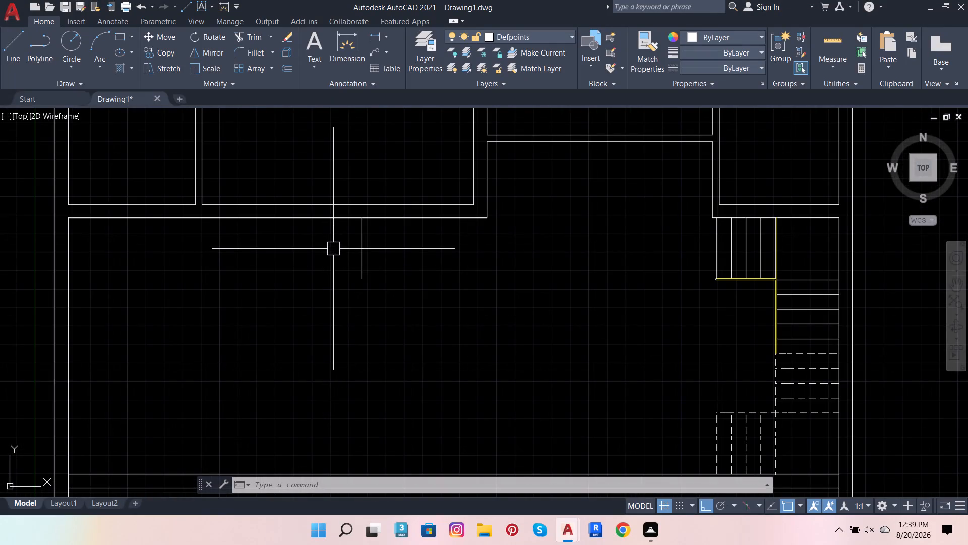
left_click(368, 247)
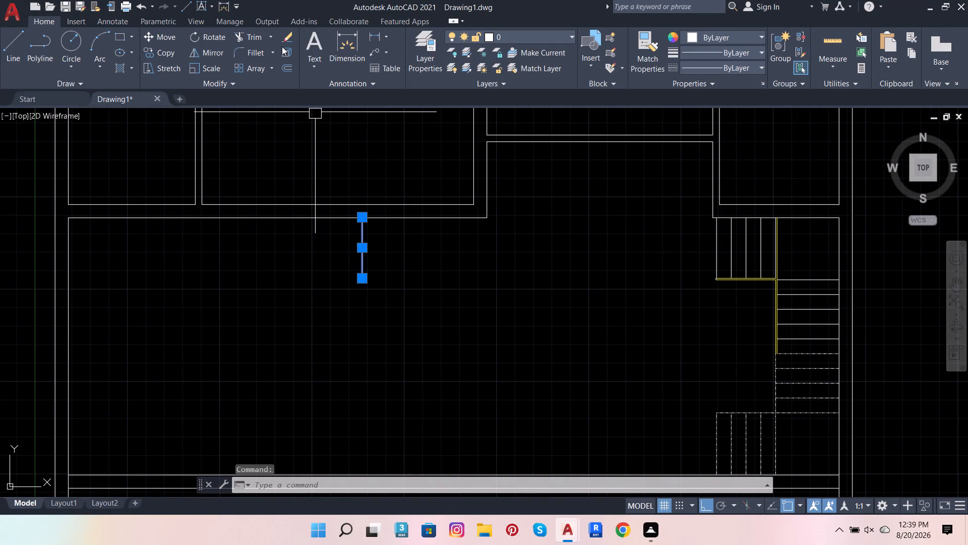
left_click(286, 67)
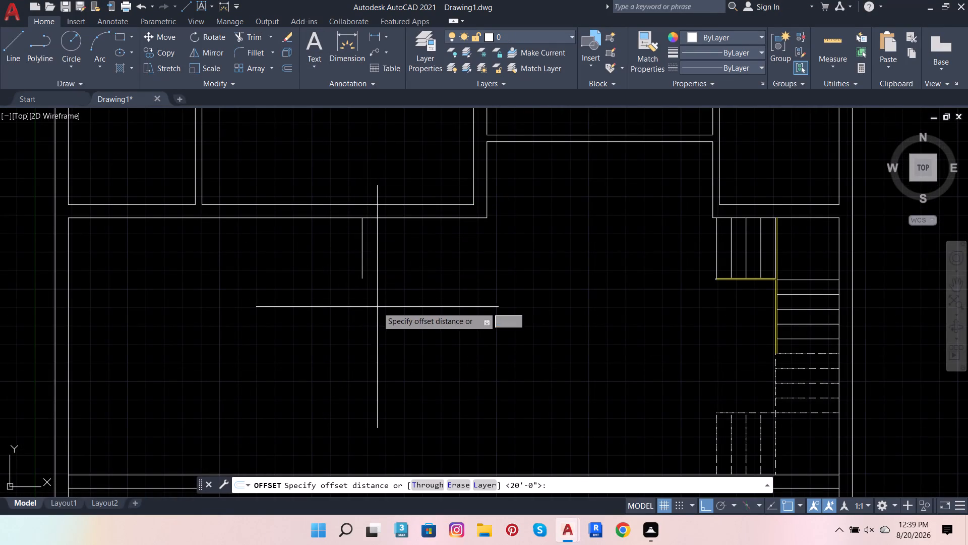
left_click(362, 282)
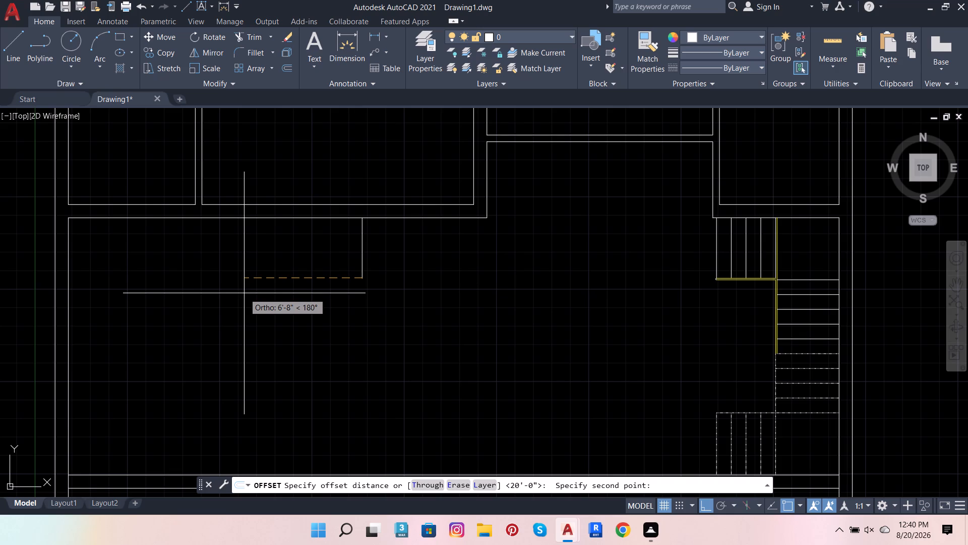
type("4.5")
key("Return")
left_click(244, 293)
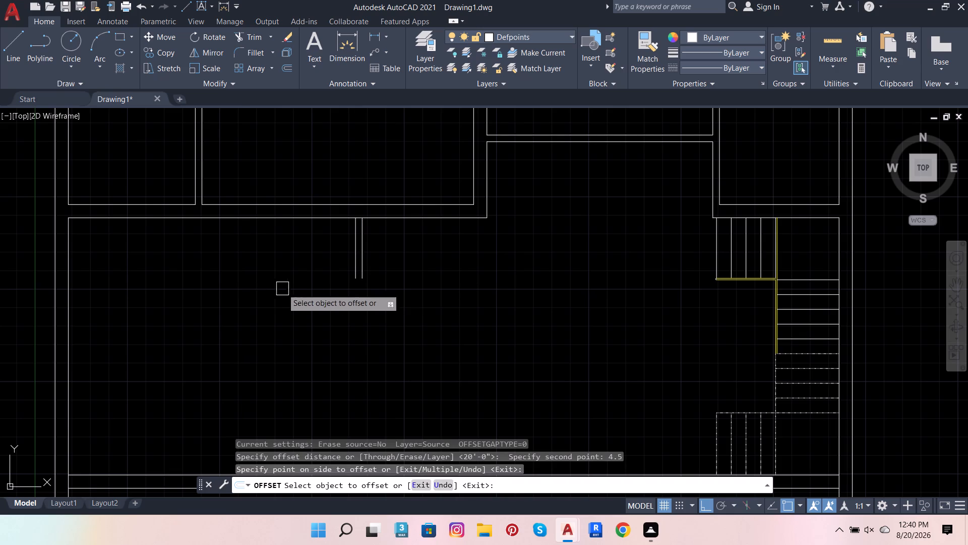
Extend both short partition lines down to the upper line of the large room's bottom wall.
scroll(329, 285, "down", 2)
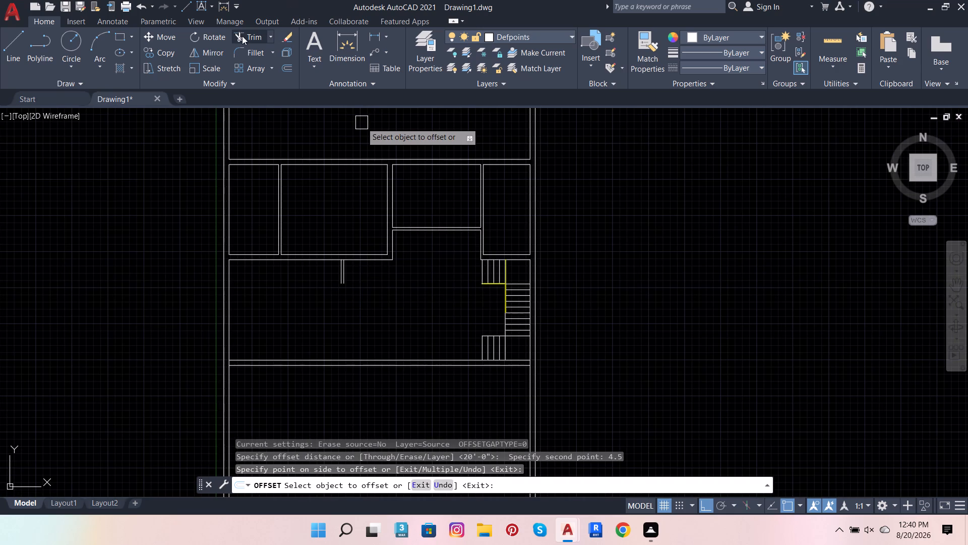
left_click_drag(242, 36, 249, 39)
scroll(351, 280, "up", 2)
scroll(360, 252, "down", 2)
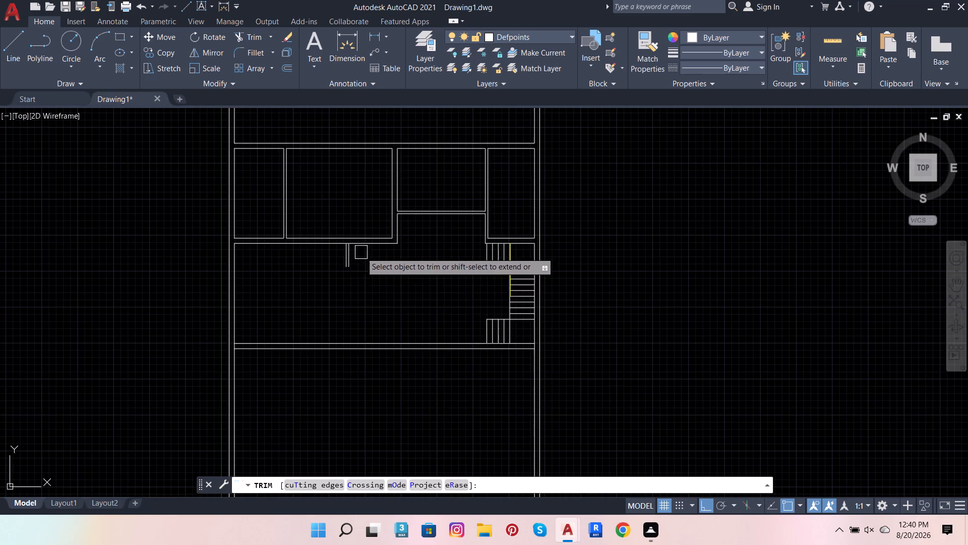
scroll(339, 300, "up", 2)
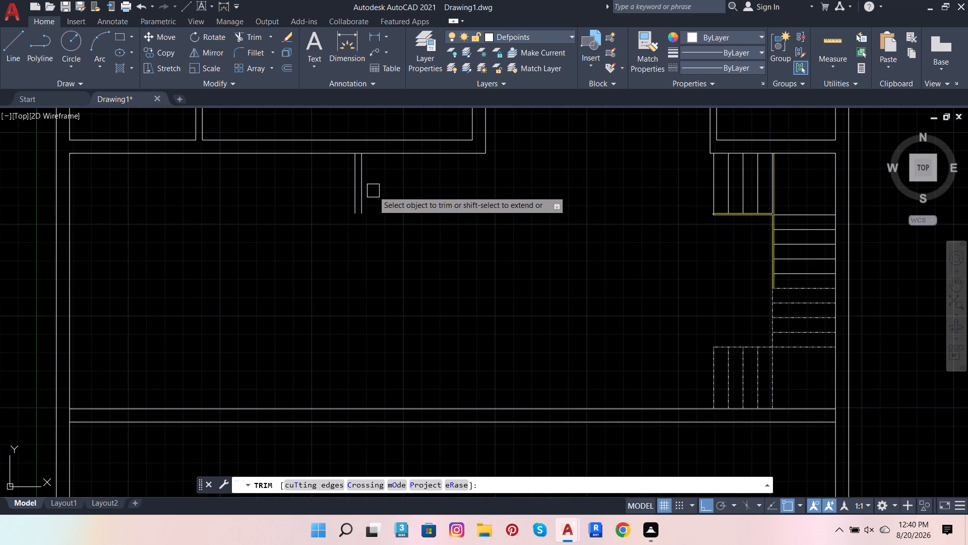
left_click(367, 197, "shift")
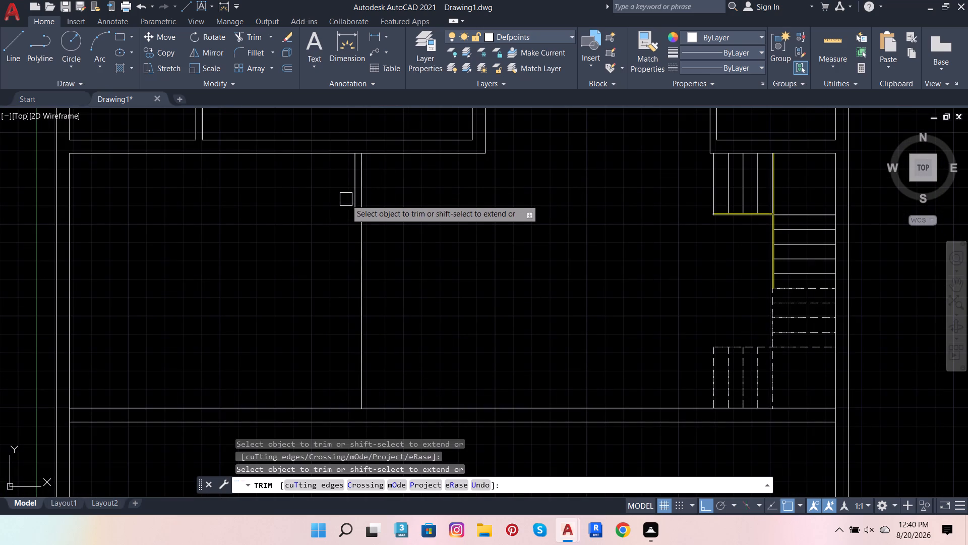
left_click(349, 195, "shift")
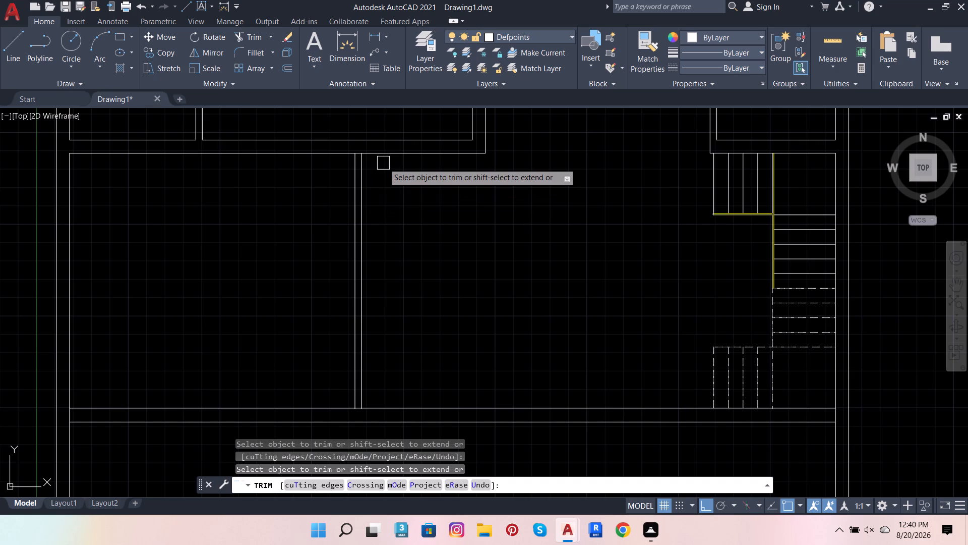
key("Escape")
key("Escape")
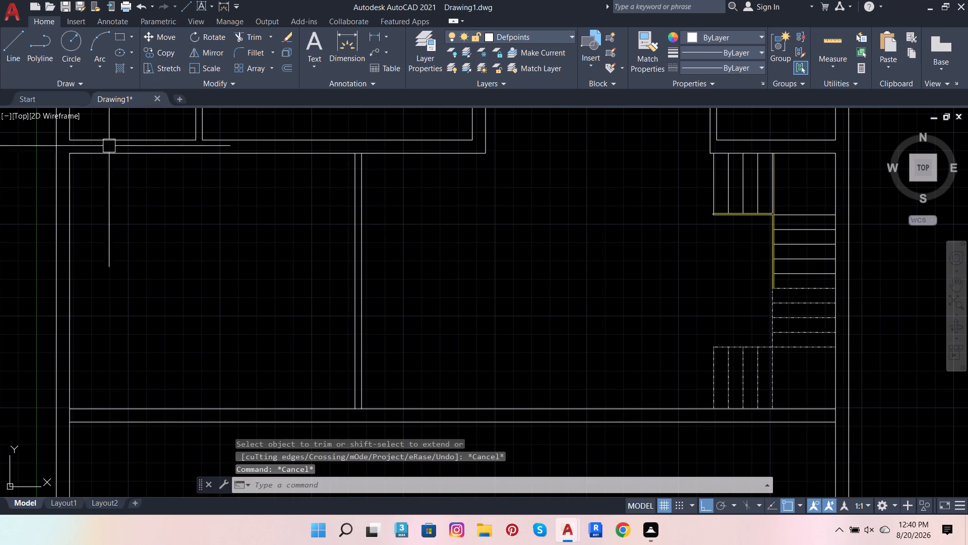
Dimension the new room's width from the left outer wall's inner face to the partition's nearer line, just below the room's top wall.
left_click(352, 41)
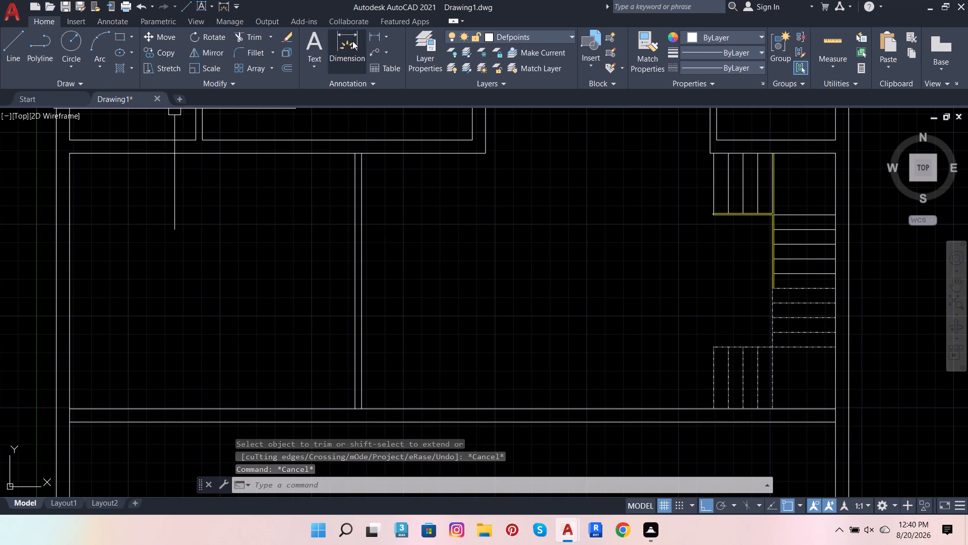
left_click(73, 153)
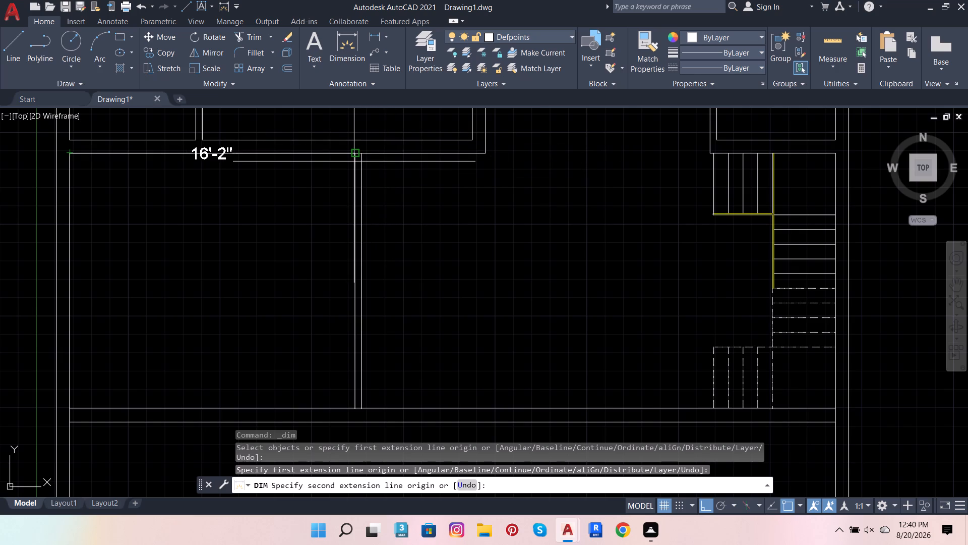
scroll(354, 161, "up", 2)
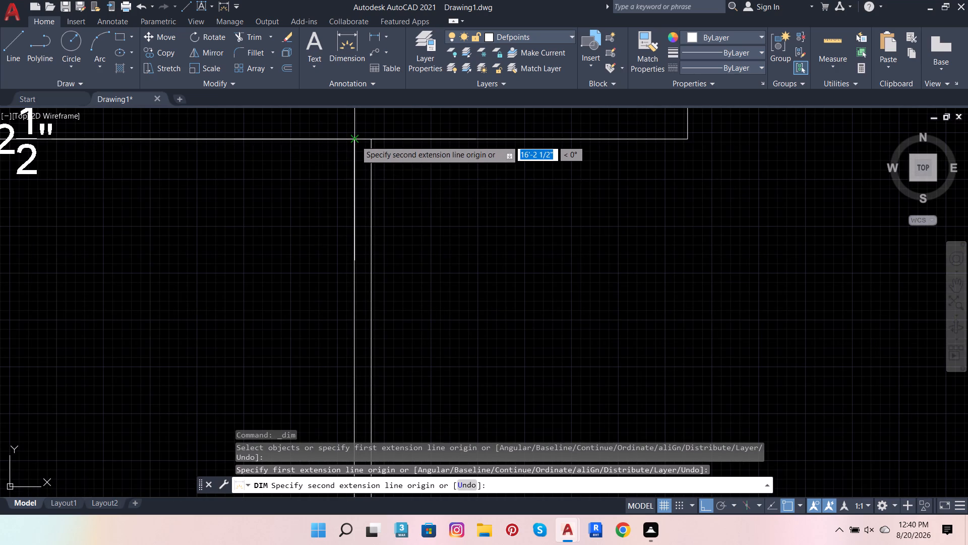
left_click(355, 140)
left_click(269, 233)
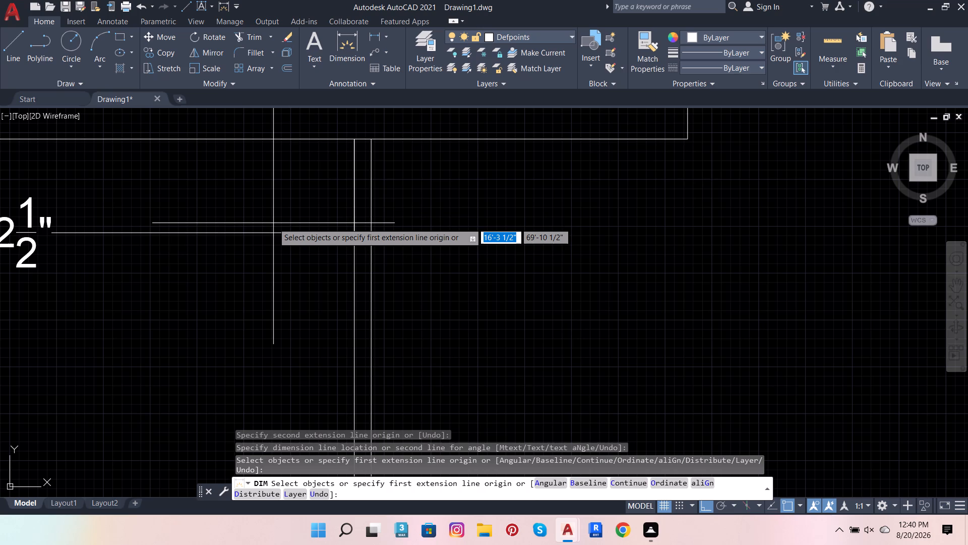
scroll(421, 285, "down", 2)
scroll(266, 284, "up", 2)
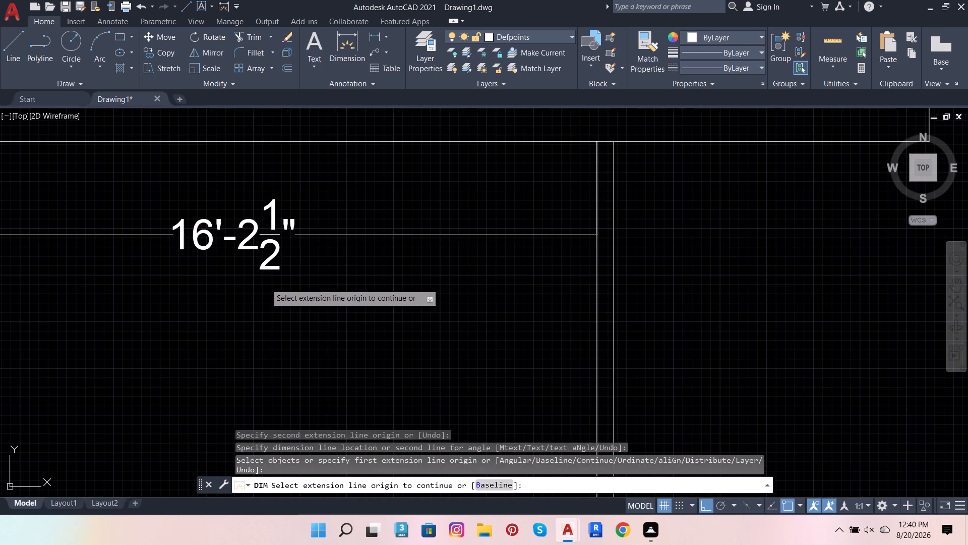
key("Escape")
key("Escape")
key("Escape")
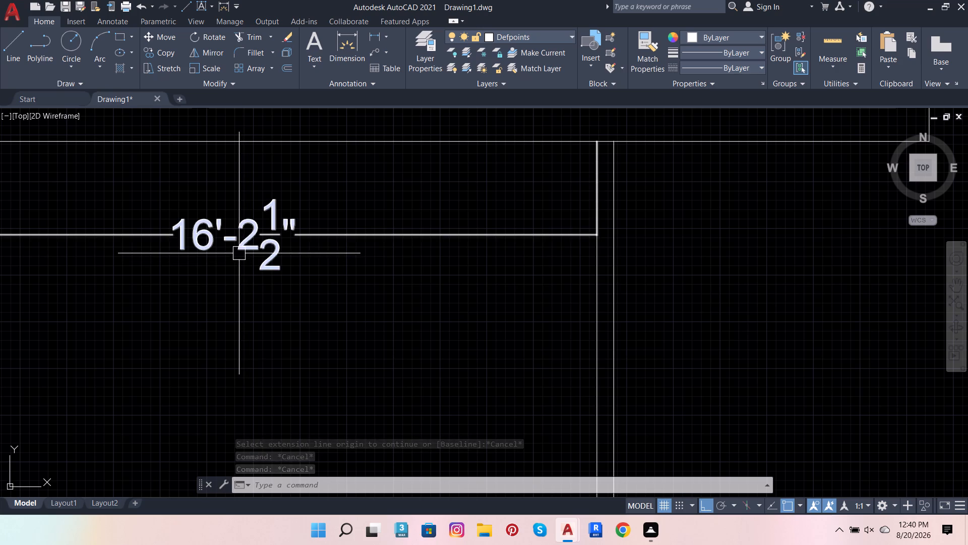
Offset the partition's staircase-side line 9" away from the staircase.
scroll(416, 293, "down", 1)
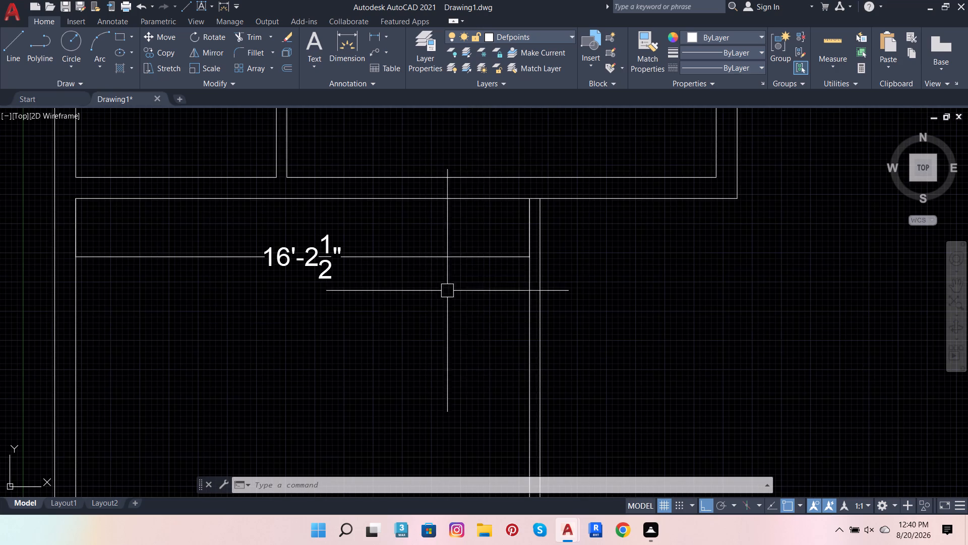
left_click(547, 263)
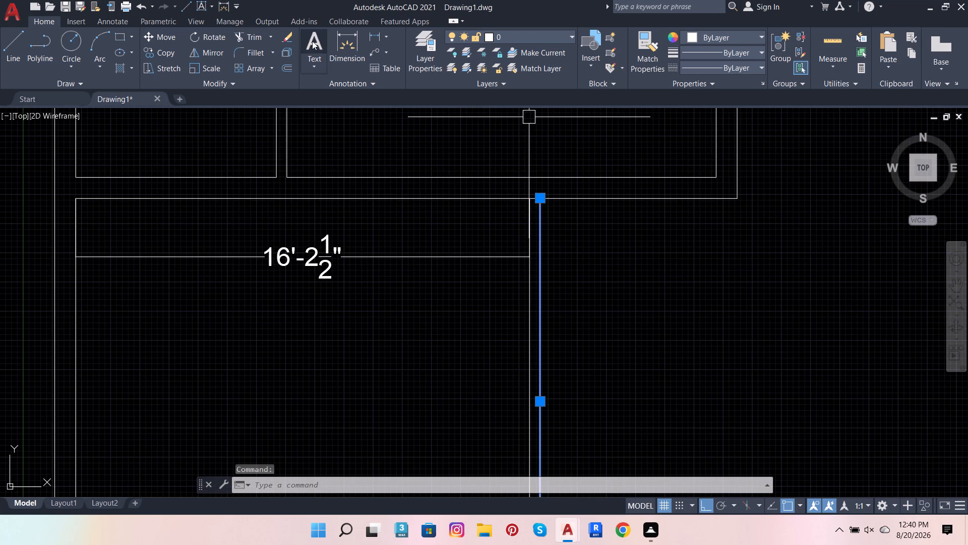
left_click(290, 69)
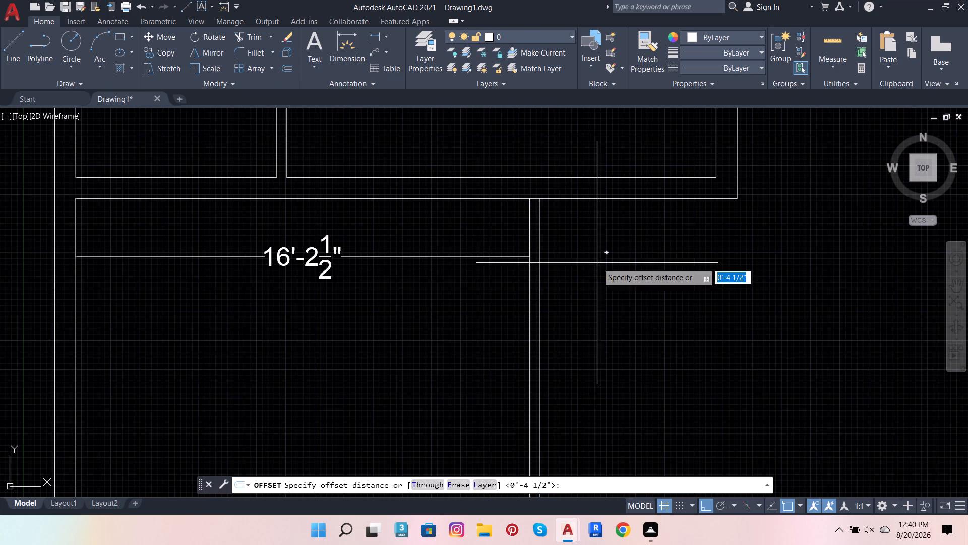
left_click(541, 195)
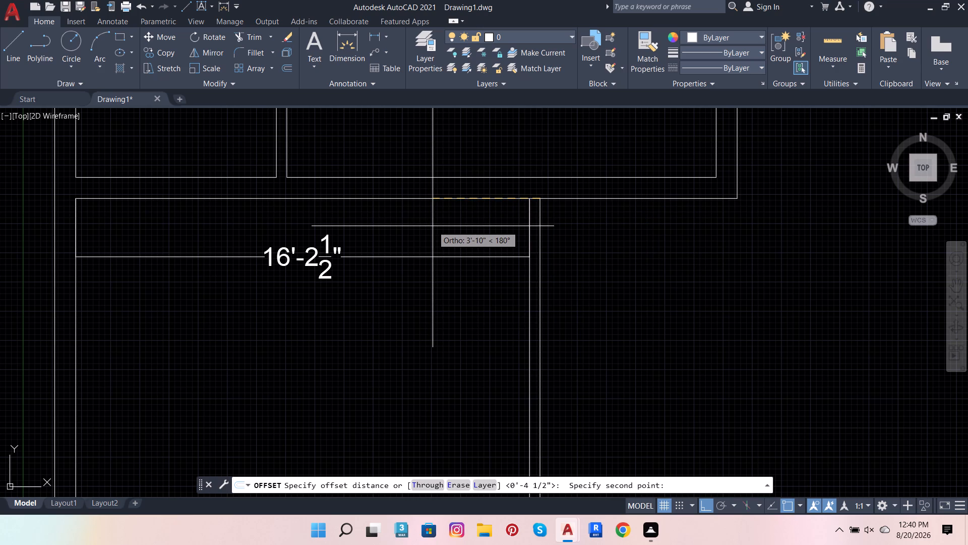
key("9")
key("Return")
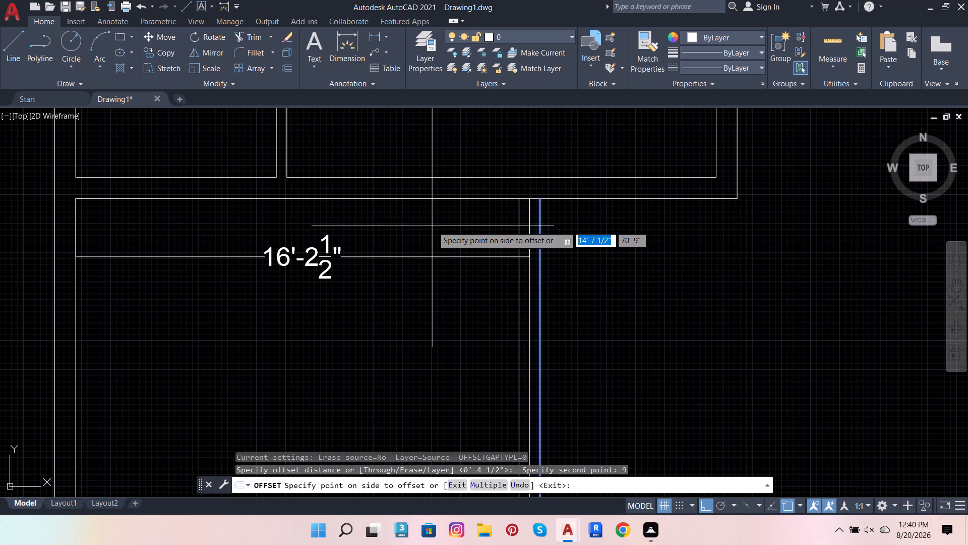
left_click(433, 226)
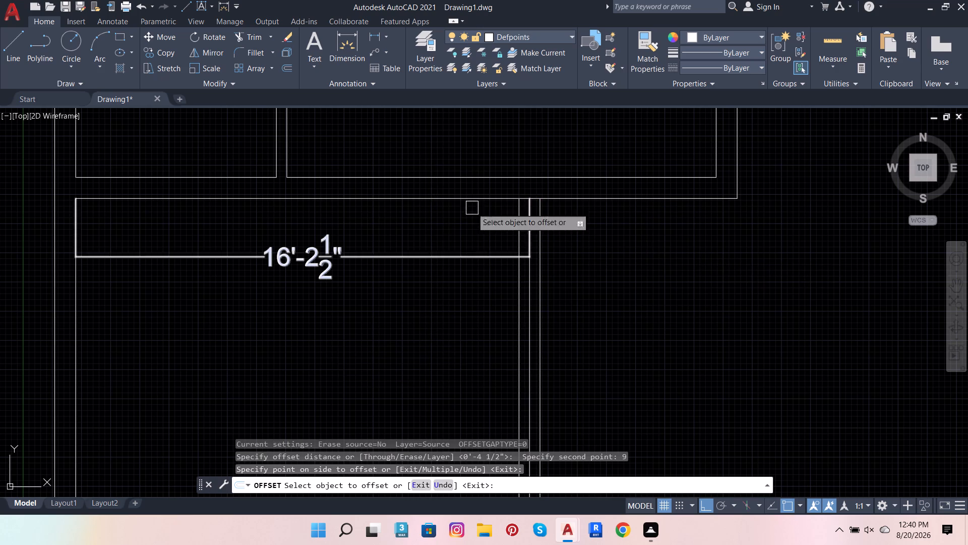
Dimension from the left outer wall's inner face to the 9" offset line, placing it below the existing room-width dimension.
left_click(346, 39)
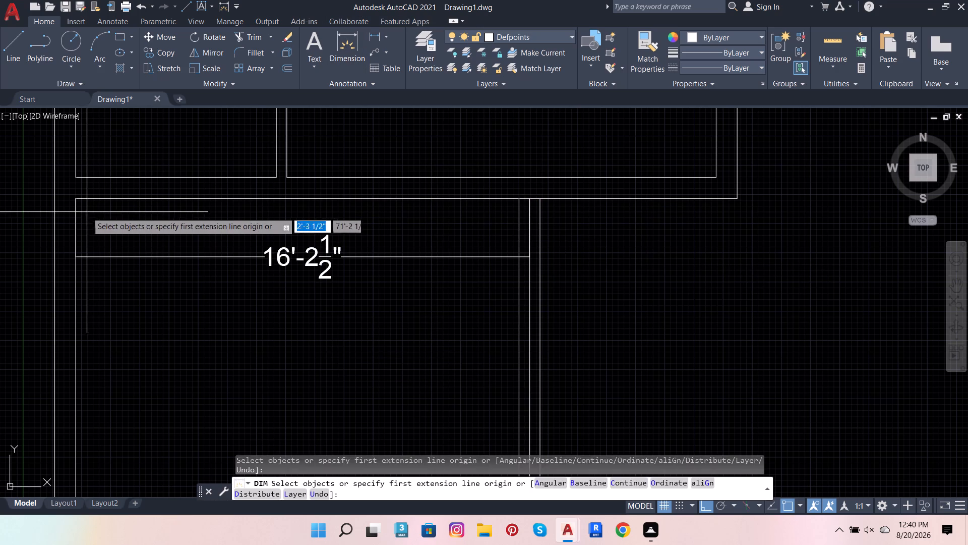
left_click(72, 200)
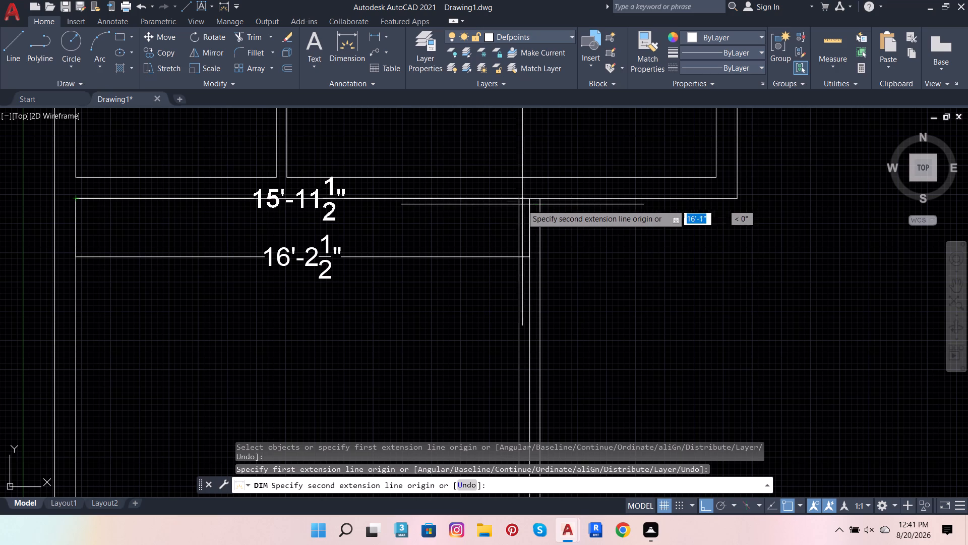
left_click(519, 197)
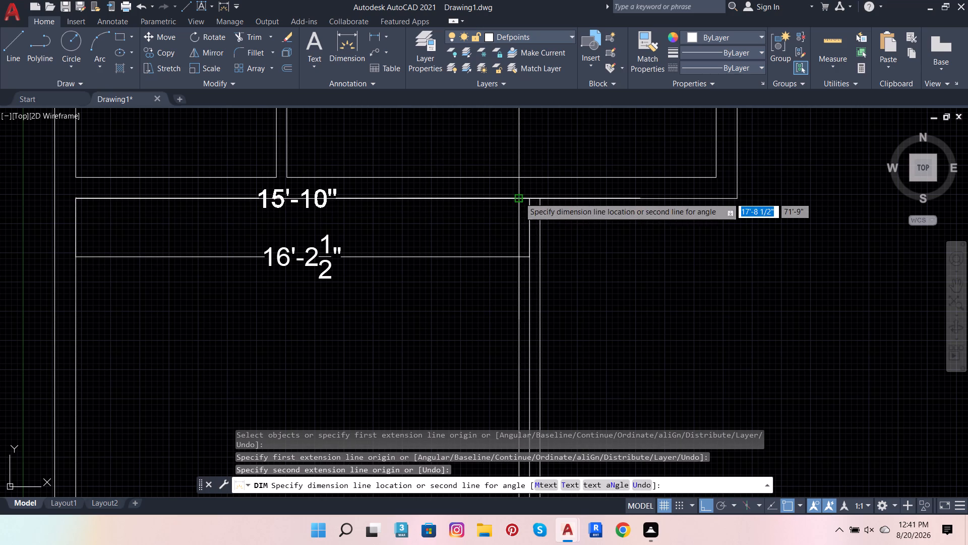
left_click(416, 334)
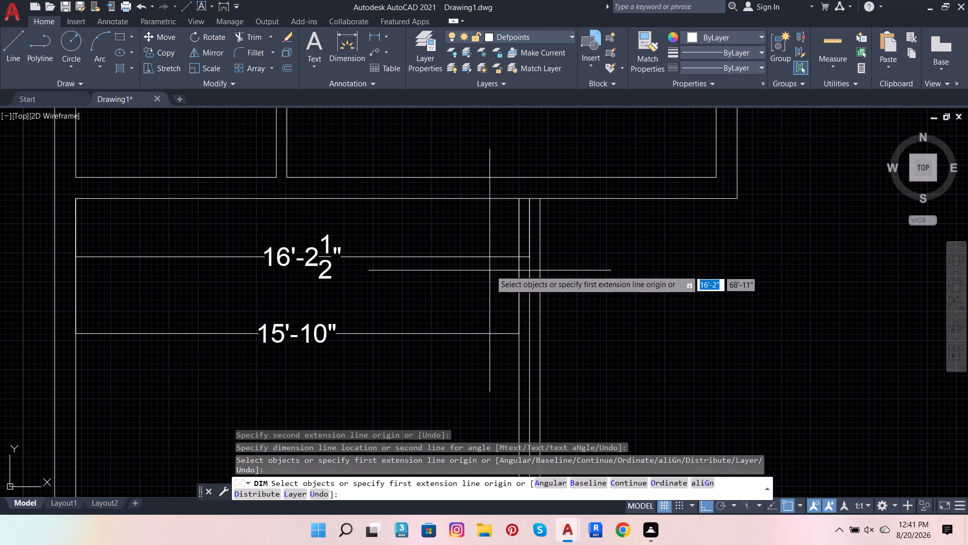
key("Escape")
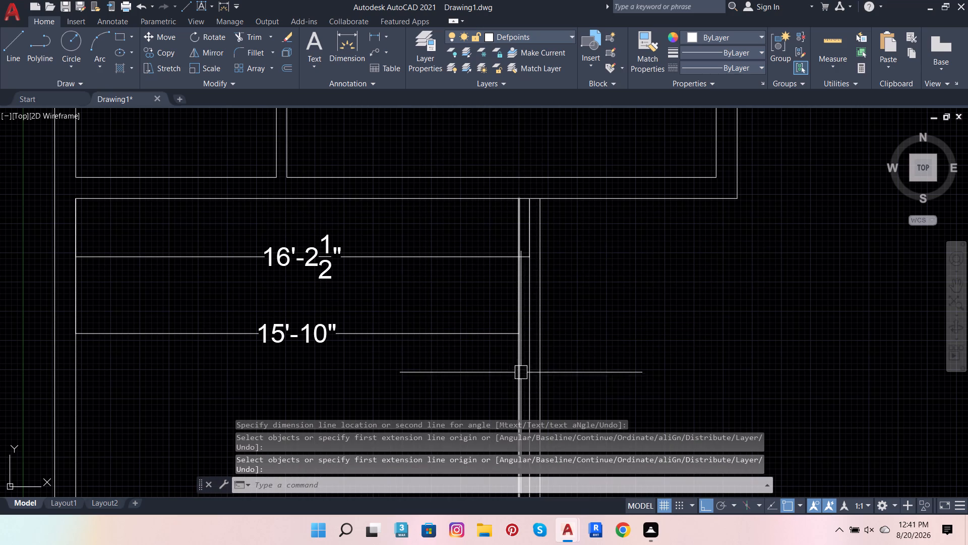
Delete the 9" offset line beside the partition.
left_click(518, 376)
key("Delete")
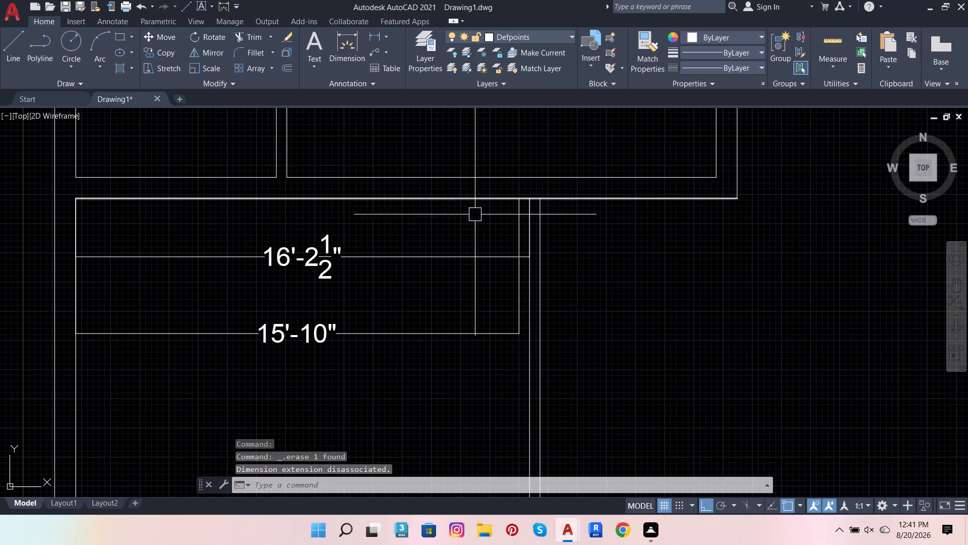
Offset the partition's staircase-side line 9" toward the left outer wall.
left_click(543, 247)
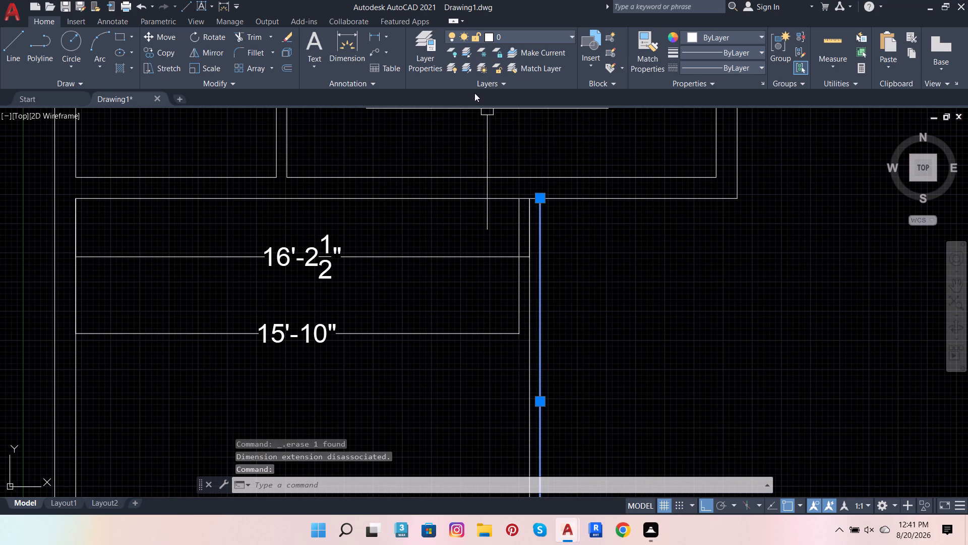
scroll(490, 99, "down", 4)
scroll(524, 284, "down", 3)
scroll(543, 376, "up", 2)
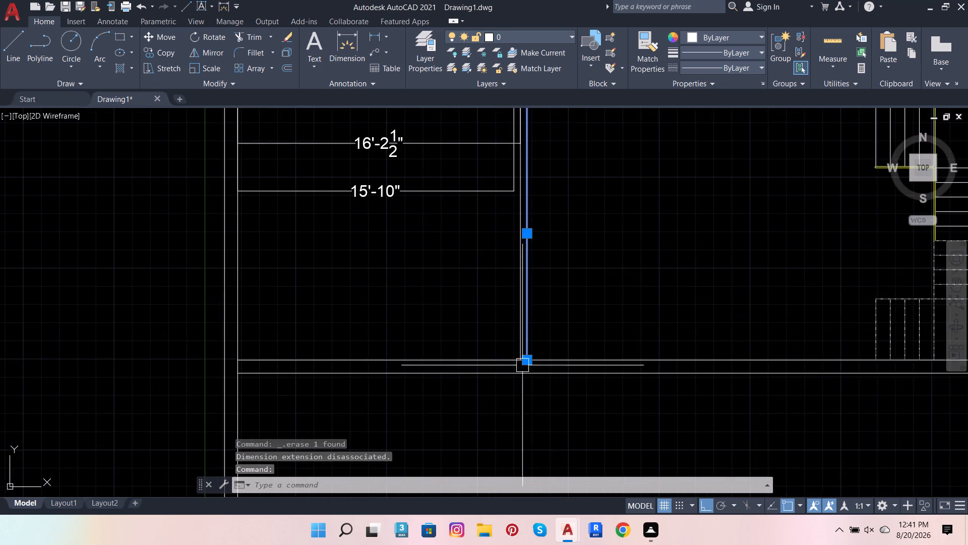
scroll(516, 345, "up", 2)
scroll(537, 350, "down", 3)
scroll(557, 264, "up", 1)
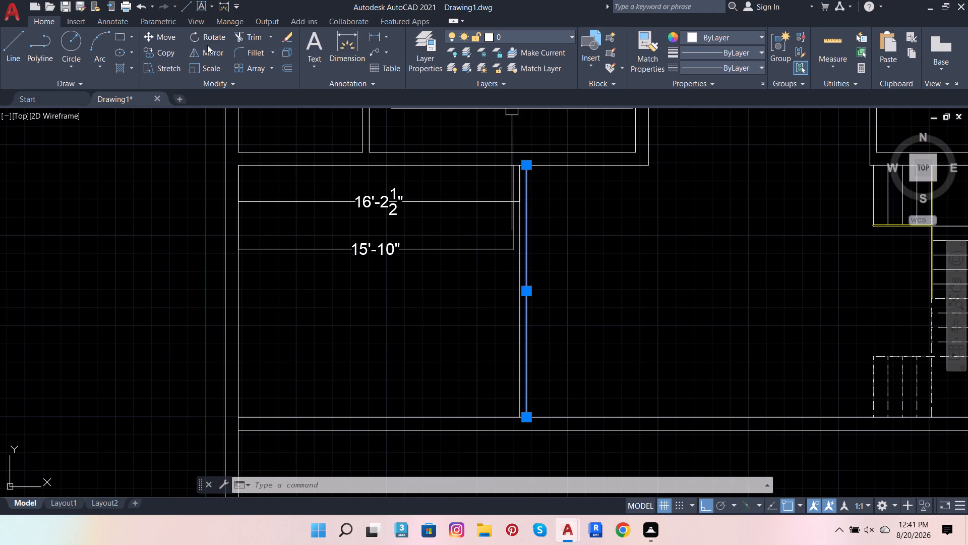
left_click(287, 71)
scroll(528, 394, "up", 2)
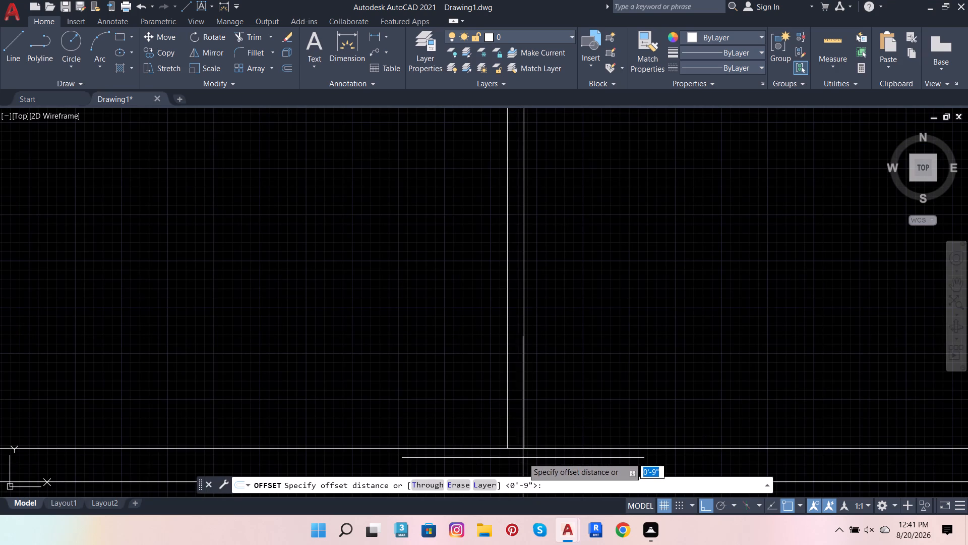
left_click(525, 449)
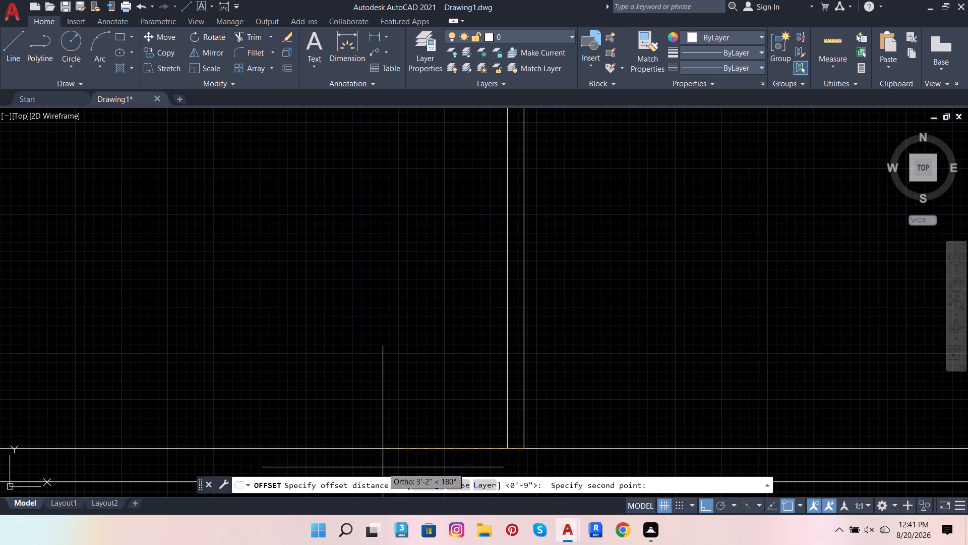
key("9")
key("Return")
left_click(383, 467)
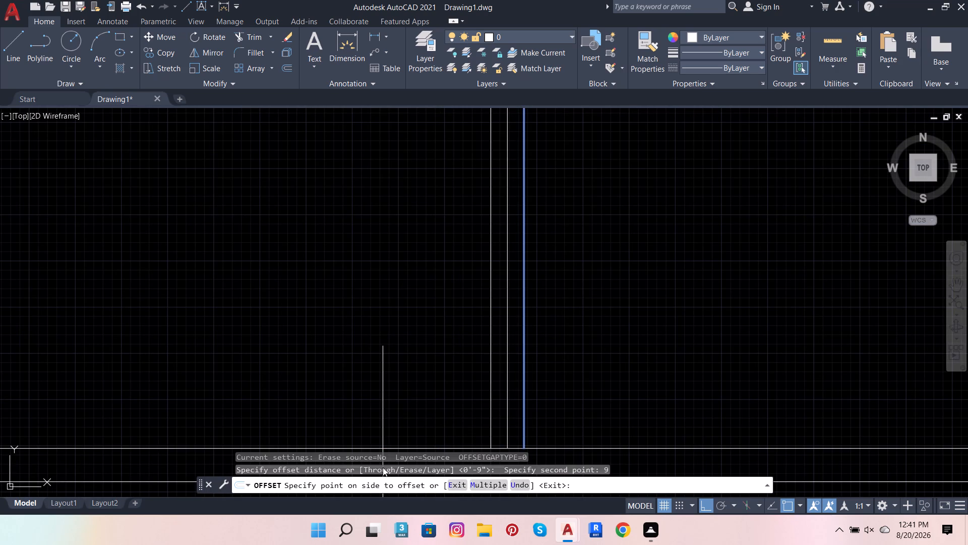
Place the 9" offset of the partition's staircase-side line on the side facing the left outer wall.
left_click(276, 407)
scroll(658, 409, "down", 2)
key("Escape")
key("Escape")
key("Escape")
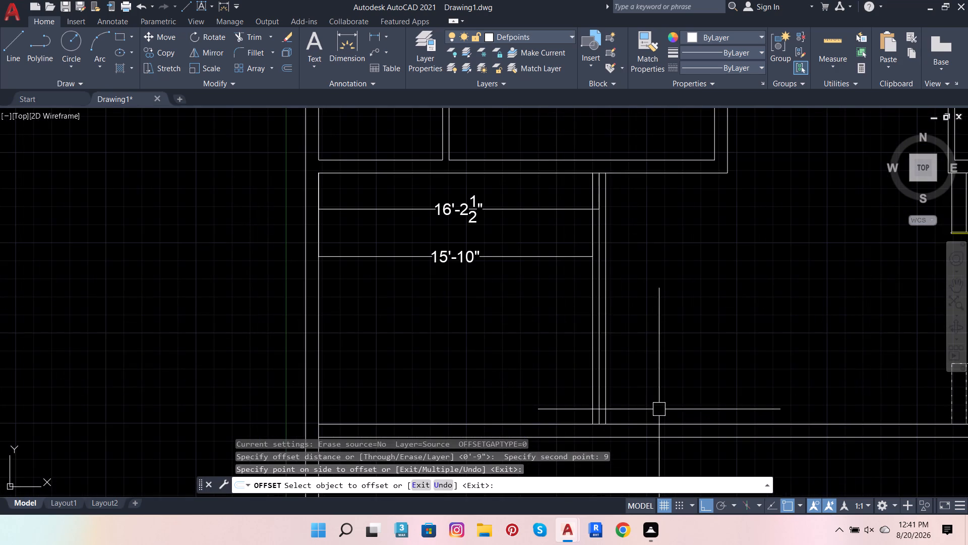
Delete the middle line inside the partition and the 15'-10" dimension.
left_click(600, 359)
left_click(533, 254)
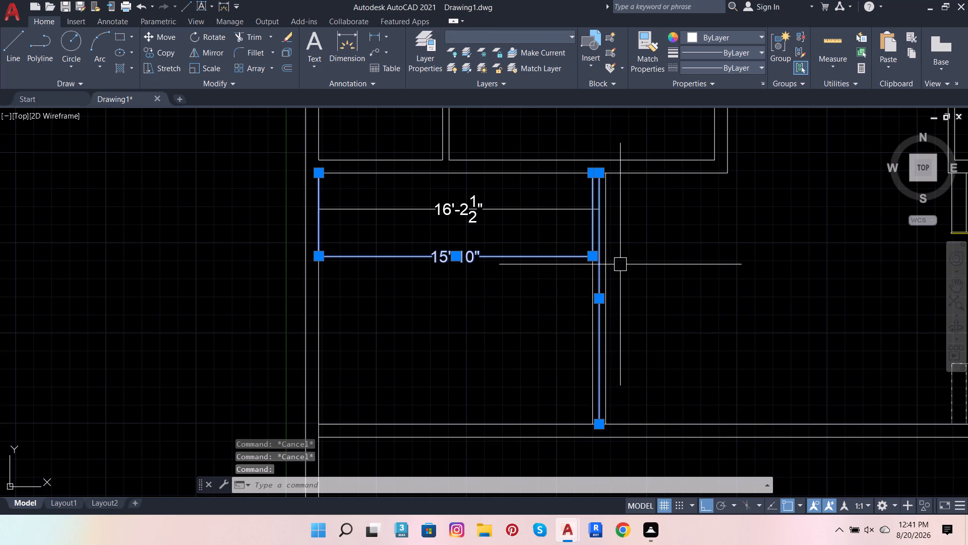
key("Delete")
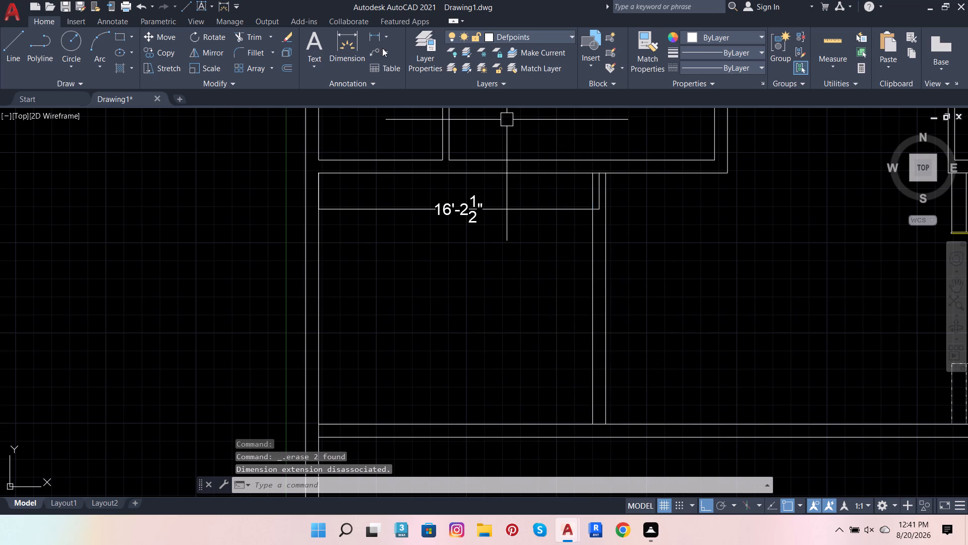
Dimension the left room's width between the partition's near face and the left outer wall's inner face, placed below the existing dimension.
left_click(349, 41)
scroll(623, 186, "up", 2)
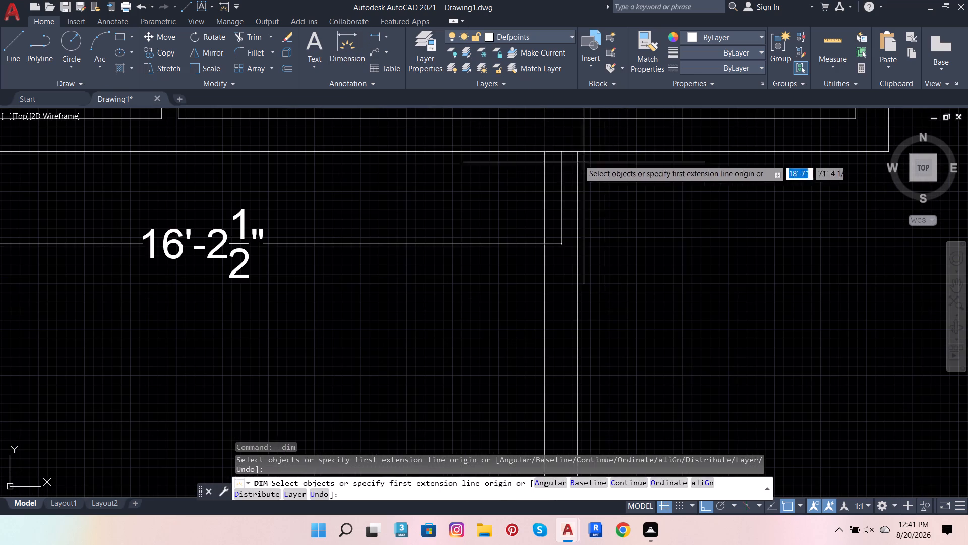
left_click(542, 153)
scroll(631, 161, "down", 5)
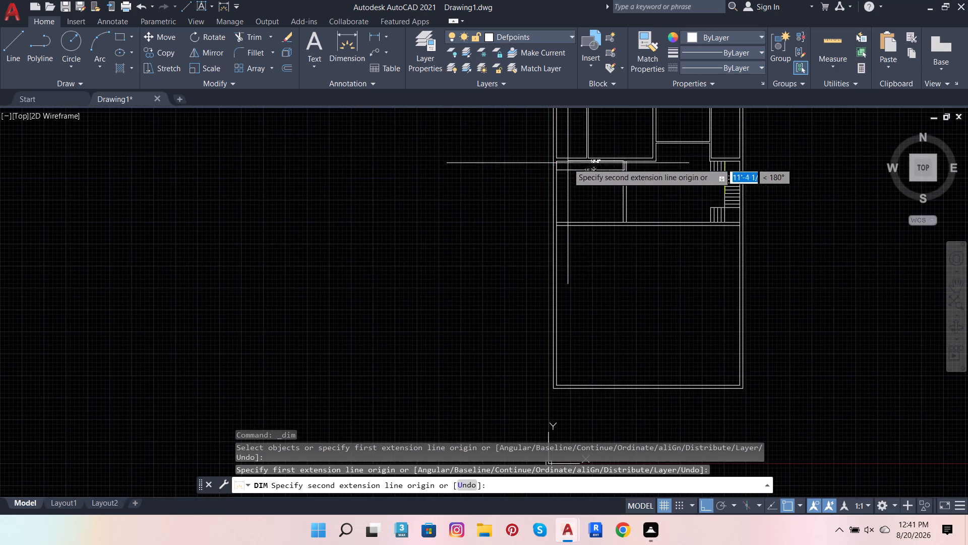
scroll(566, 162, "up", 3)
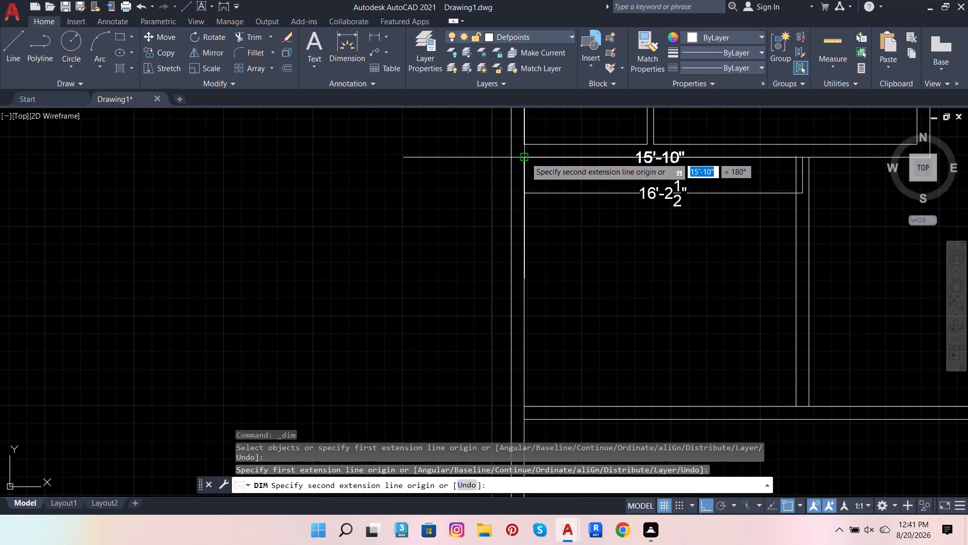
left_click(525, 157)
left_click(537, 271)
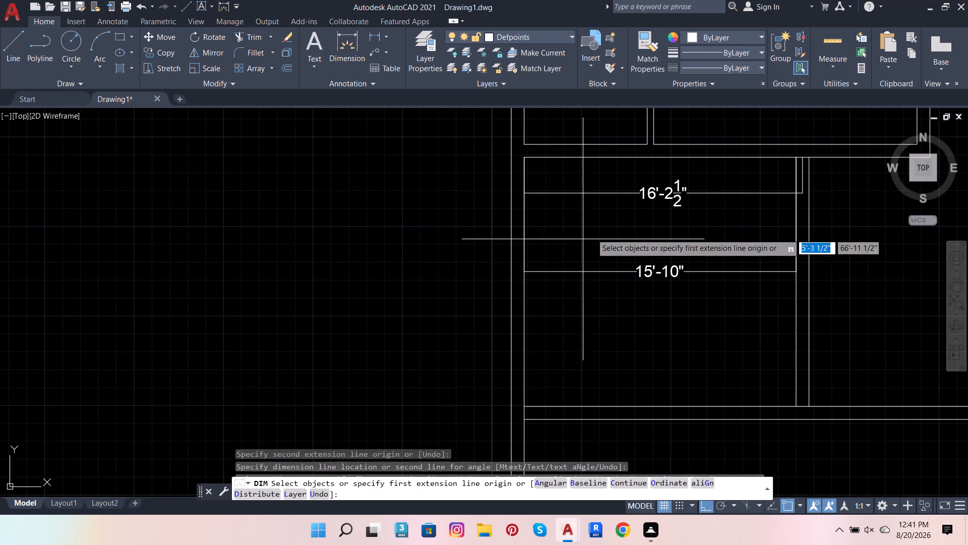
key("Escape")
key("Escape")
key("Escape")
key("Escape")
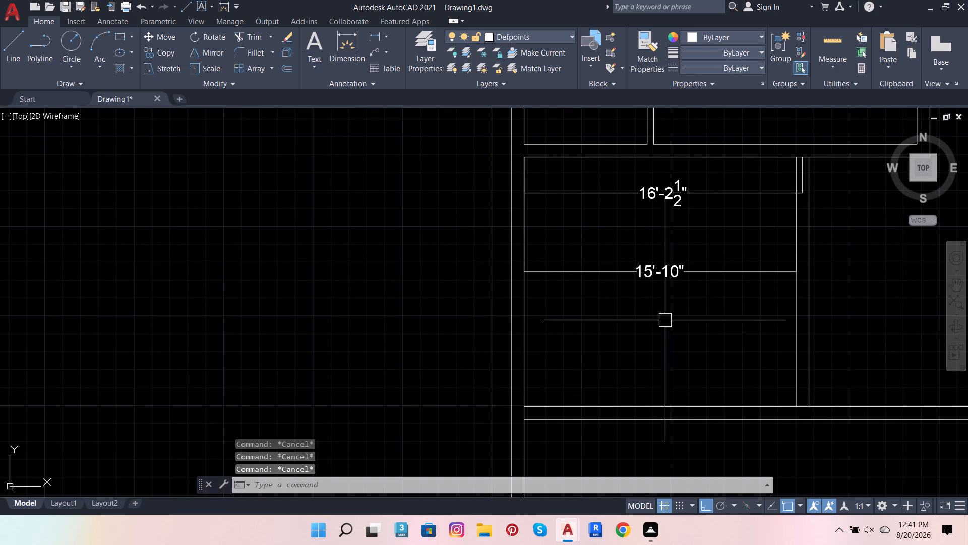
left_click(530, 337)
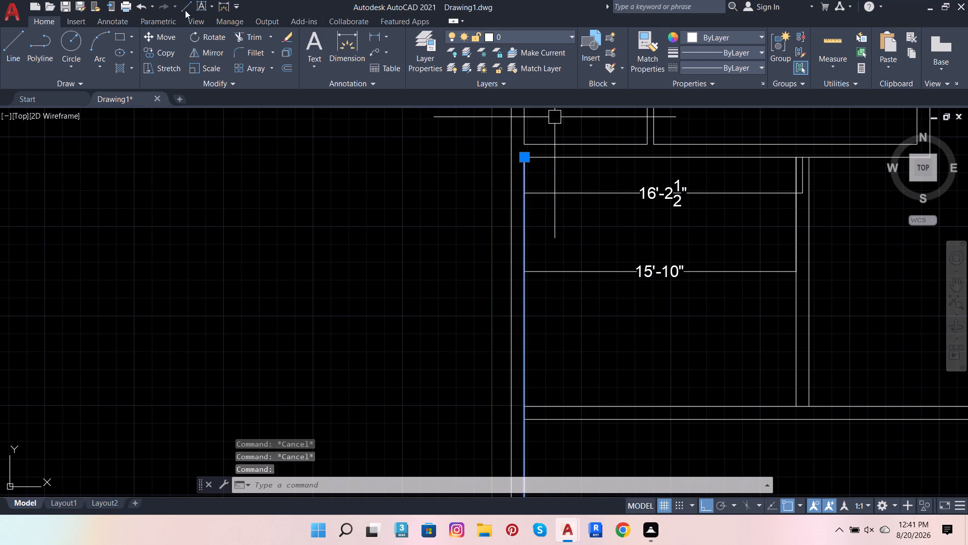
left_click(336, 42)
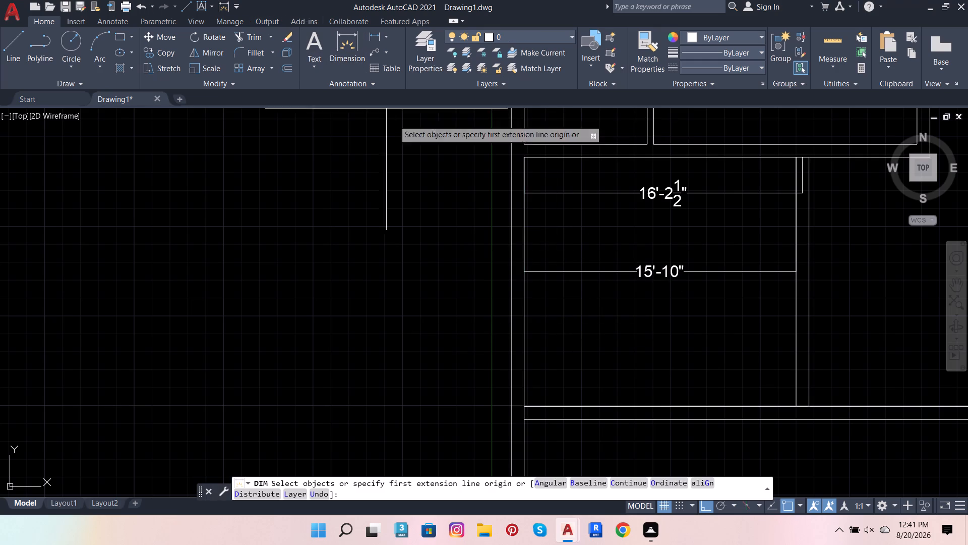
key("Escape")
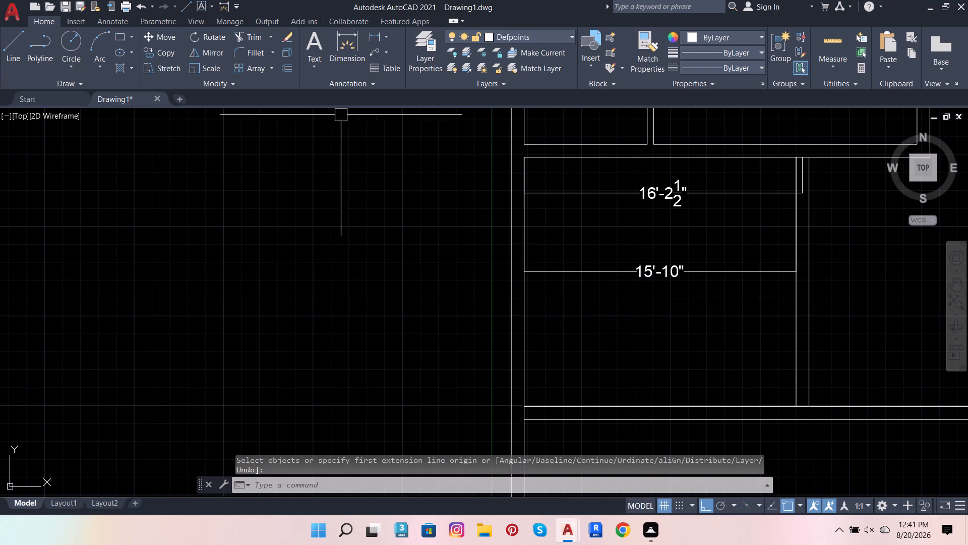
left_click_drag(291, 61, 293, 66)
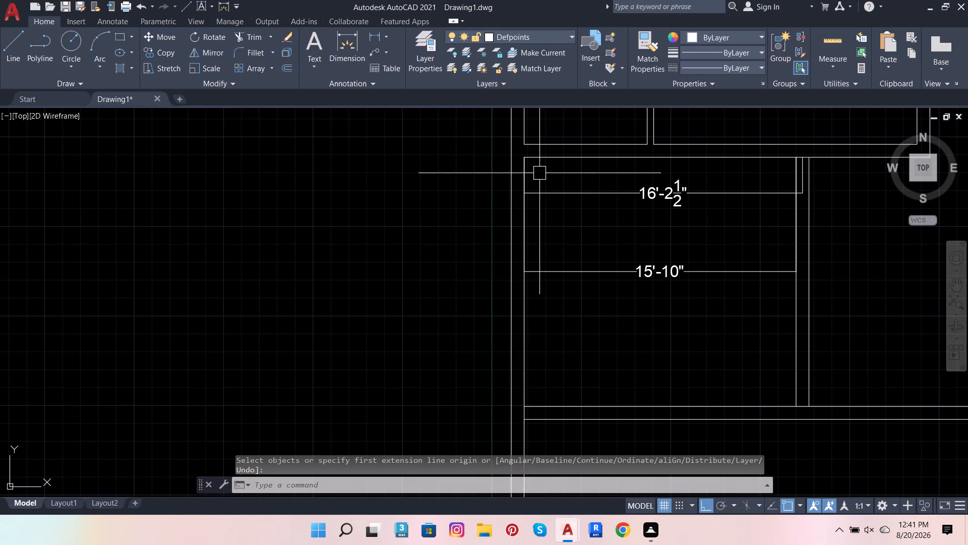
Delete both width dimensions in the room between the left outer wall and the partition.
left_click(531, 181)
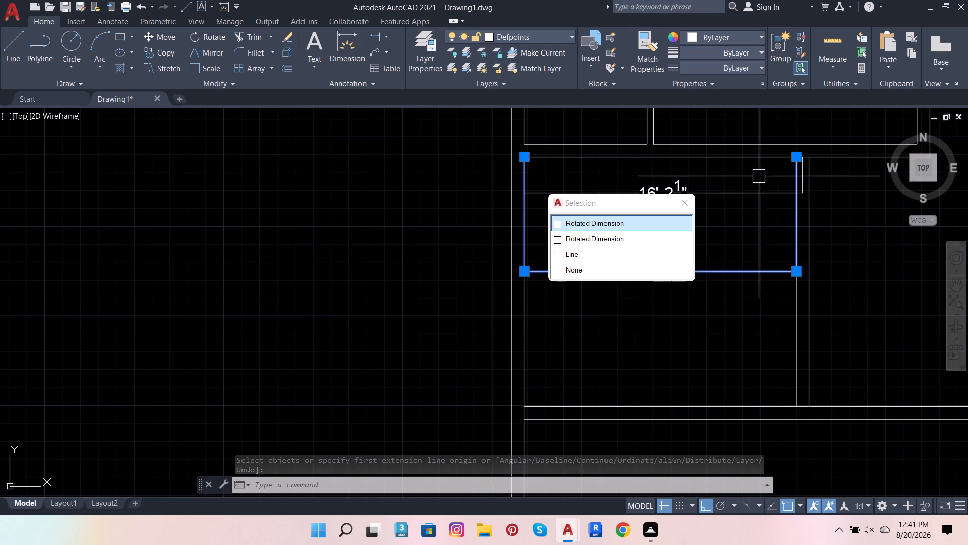
left_click(751, 194)
key("Delete")
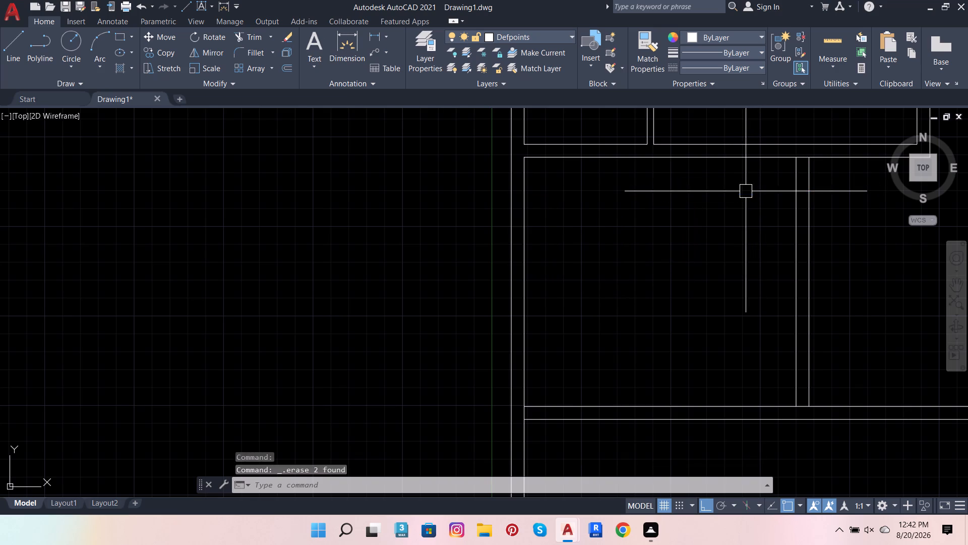
Offset the left outer wall's inner face 16' toward the staircase to mark the partition's new face.
left_click(280, 64)
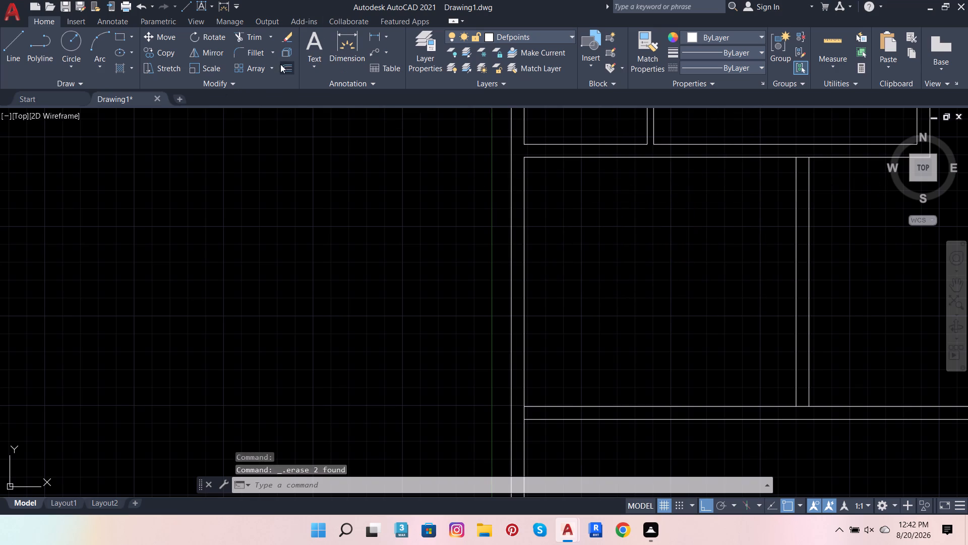
left_click(525, 160)
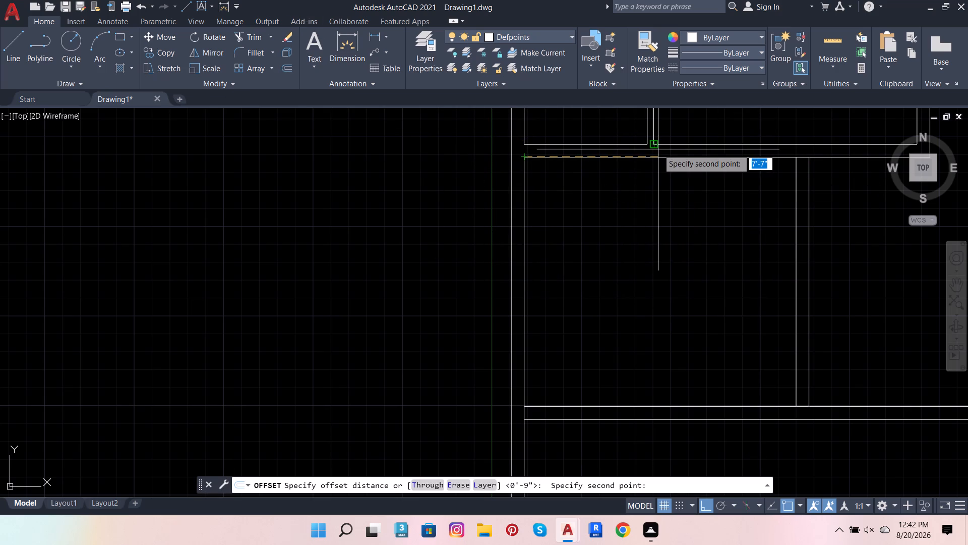
key("1")
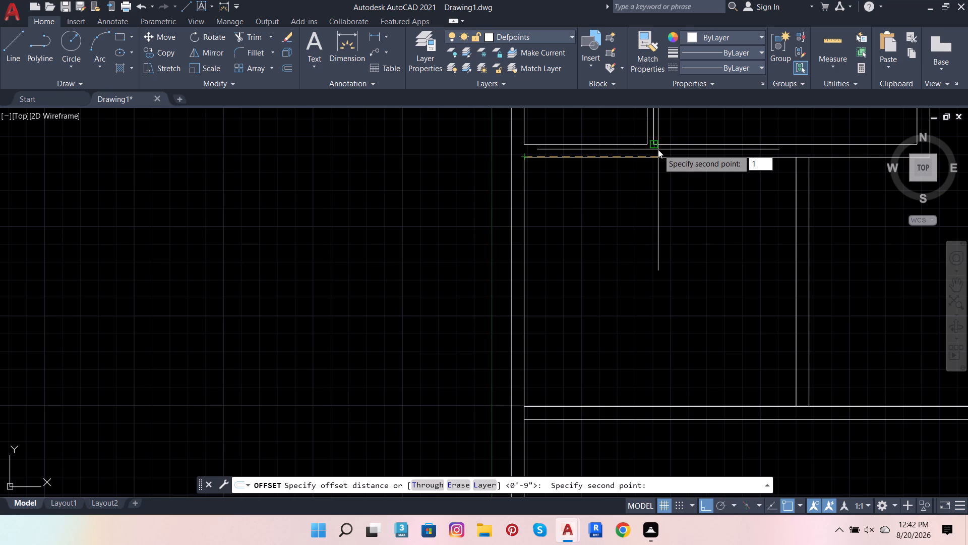
key("6")
key("apostrophe")
key("Return")
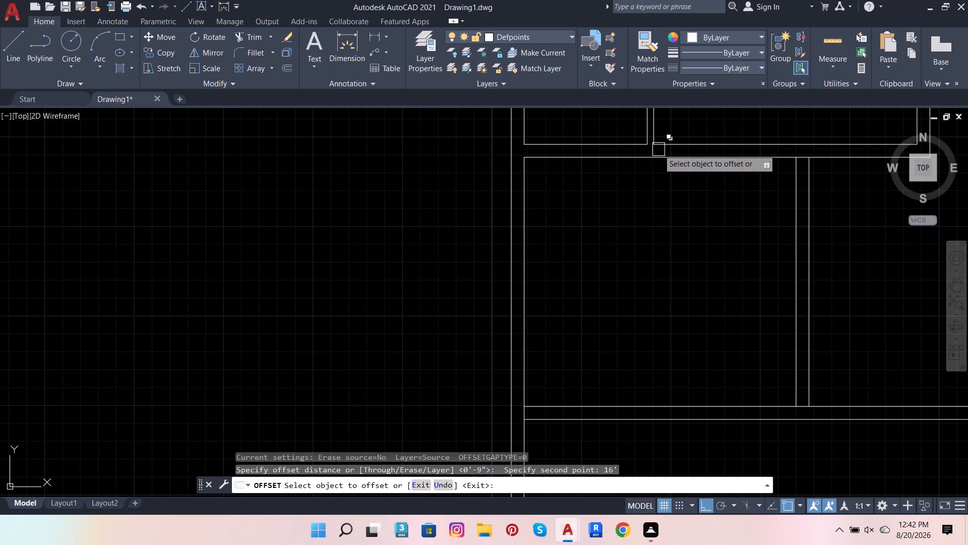
left_click(528, 190)
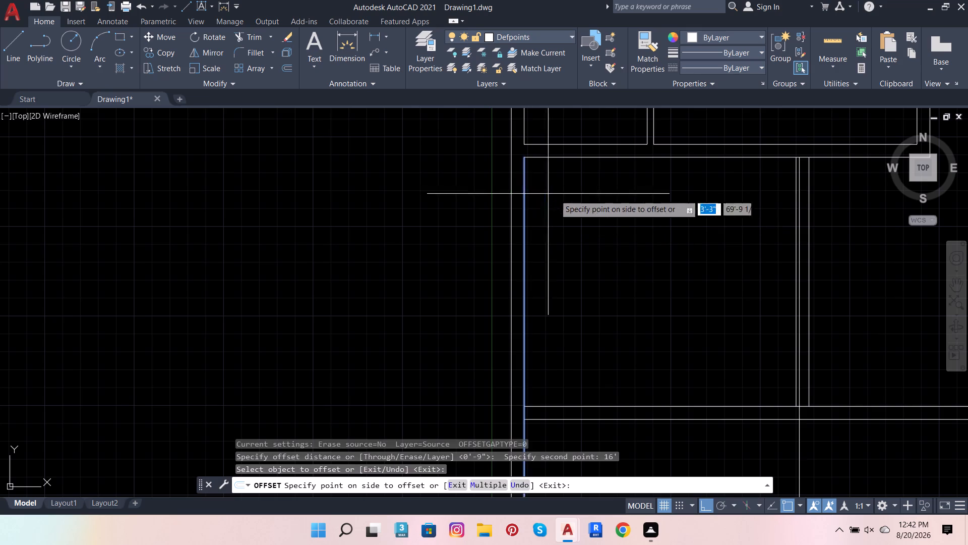
left_click(649, 209)
scroll(873, 248, "up", 1)
scroll(807, 267, "down", 2)
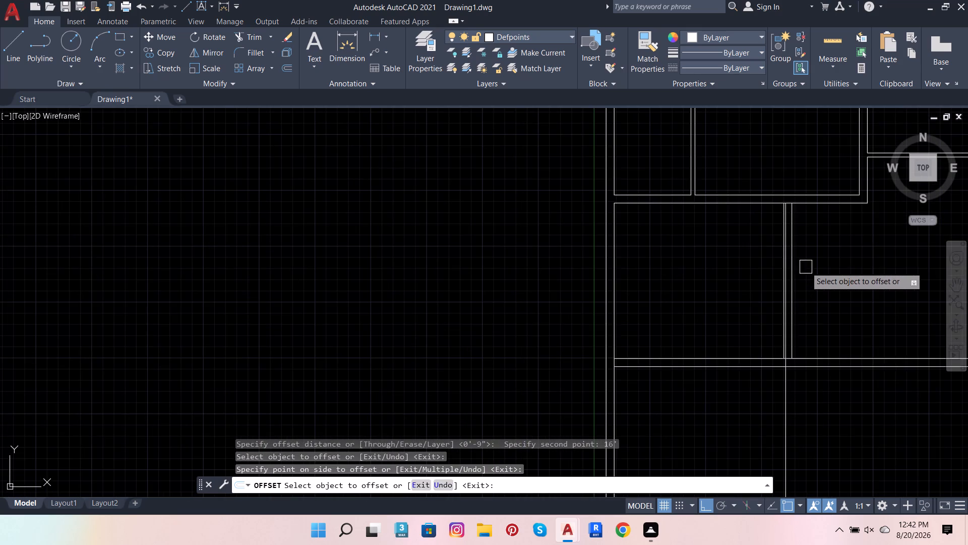
scroll(788, 259, "up", 1)
key("Escape")
key("Escape")
key("Escape")
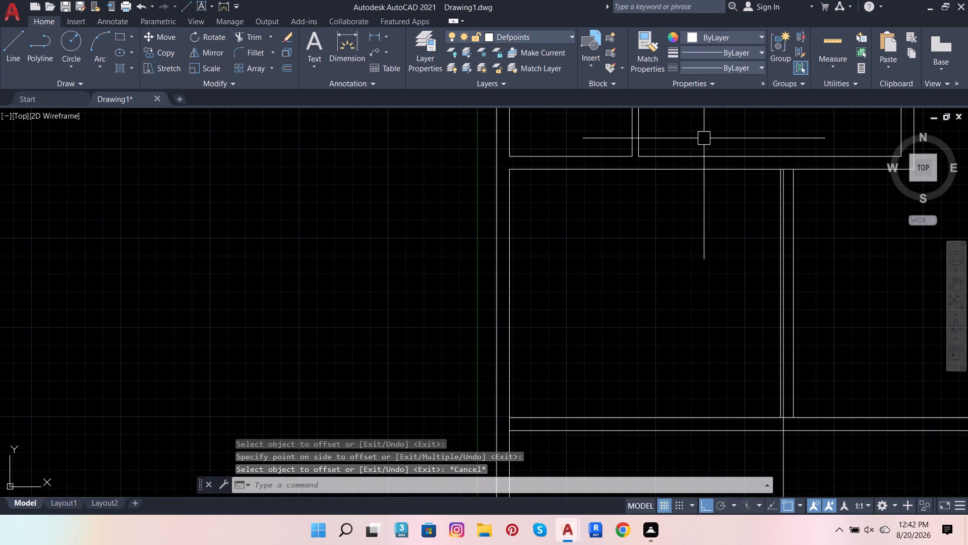
Delete the partition's old room-side line just beside the new 16' offset line.
scroll(772, 389, "up", 2)
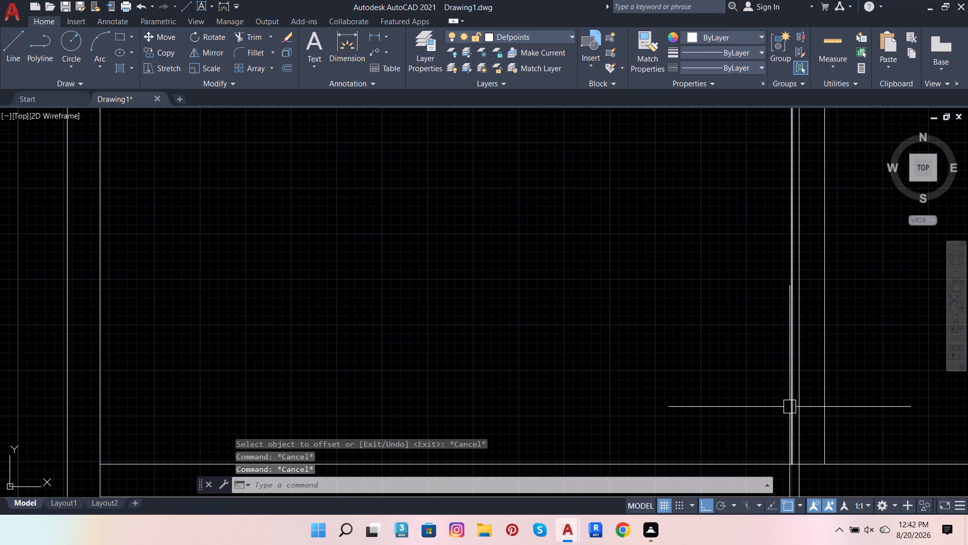
left_click(790, 407)
key("Delete")
scroll(795, 394, "down", 4)
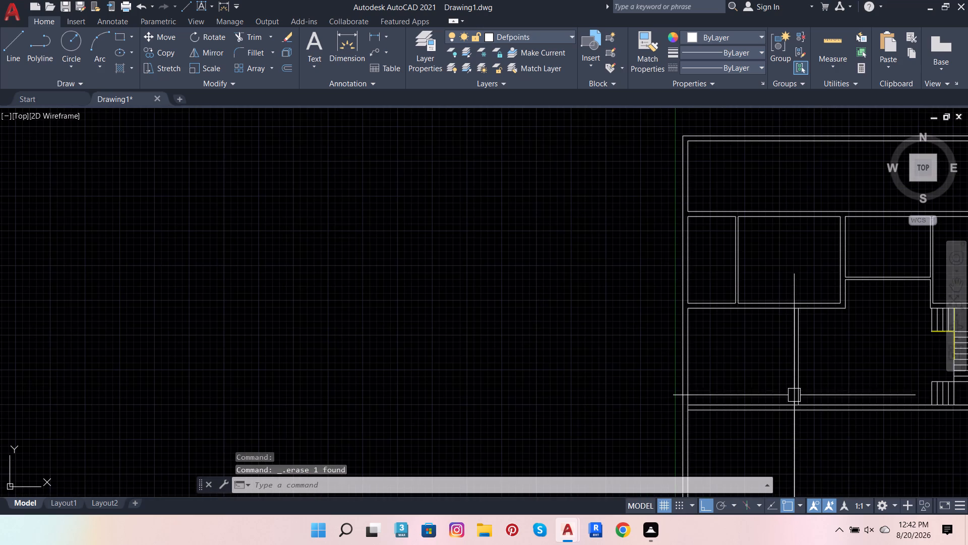
Trim the 16' offset line where it runs through and below the horizontal wall under the partition.
scroll(800, 381, "up", 1)
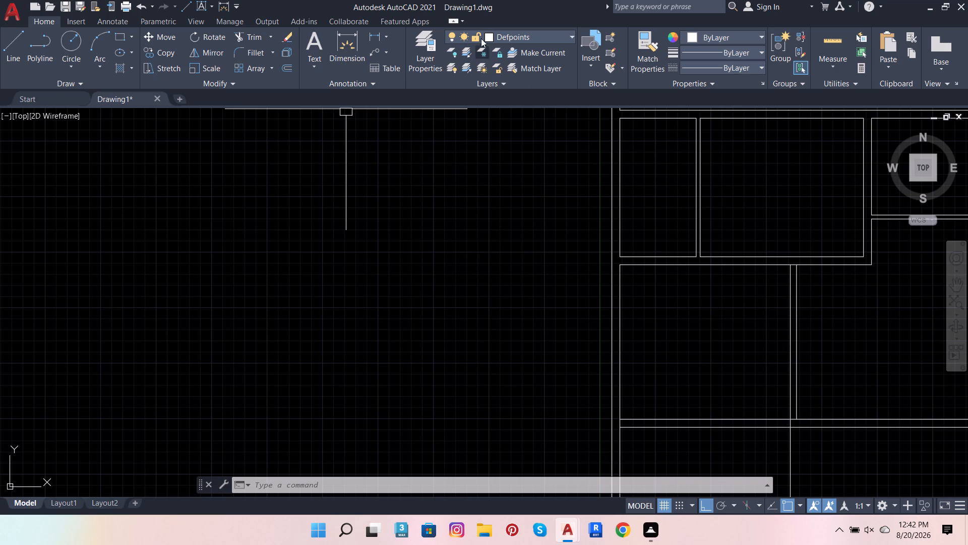
left_click(237, 33)
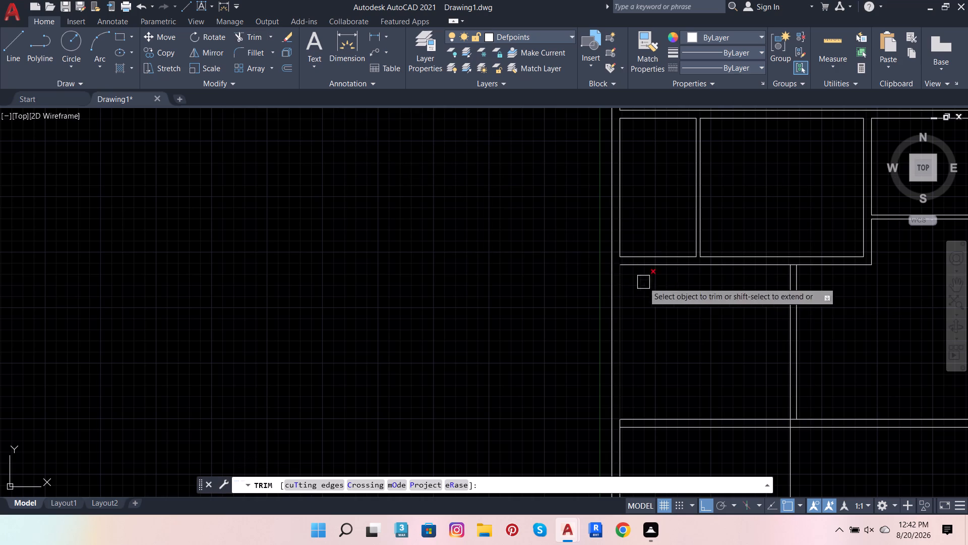
left_click(795, 456)
scroll(814, 416, "up", 4)
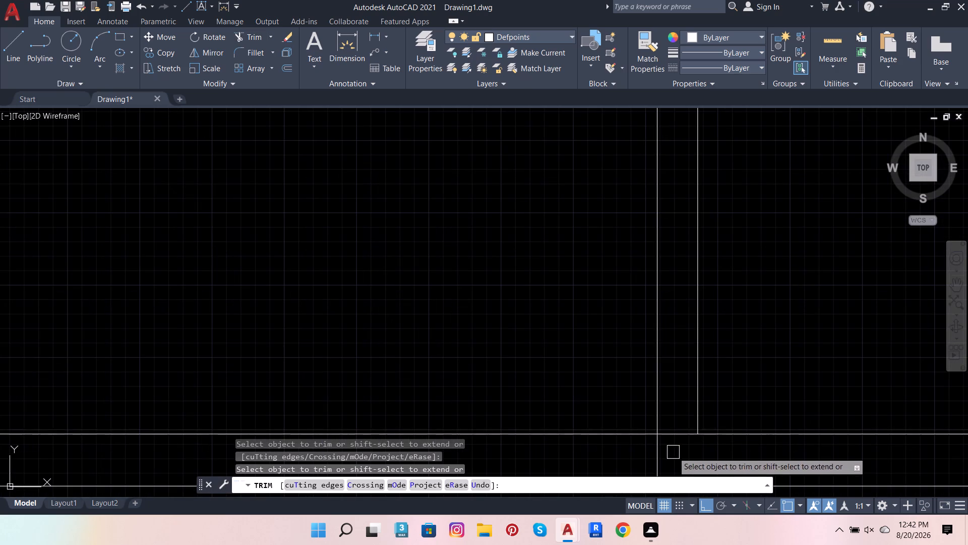
left_click(657, 457)
scroll(767, 431, "down", 4)
scroll(536, 328, "down", 3)
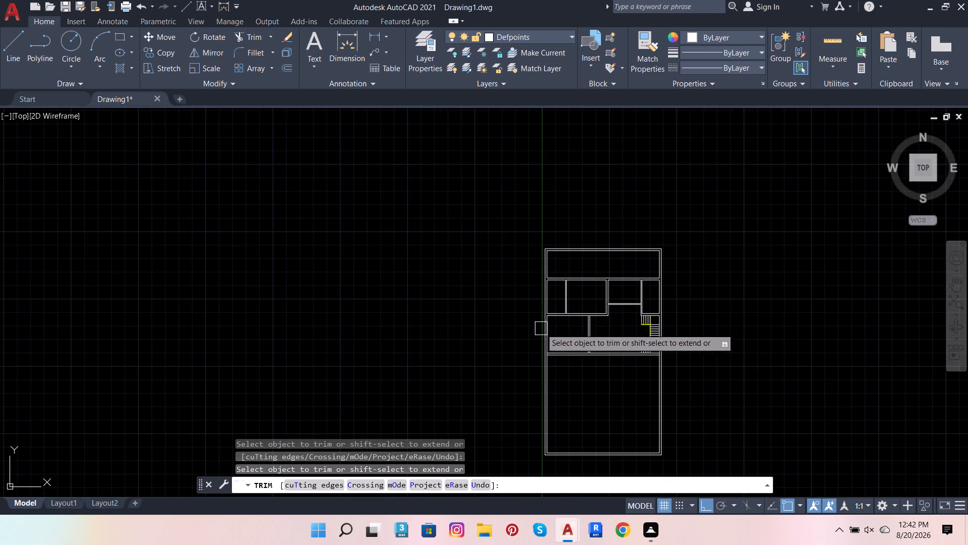
Dimension from the partition's staircase-side face to the near edge of the staircase, placed just below the upper wall.
scroll(624, 311, "up", 3)
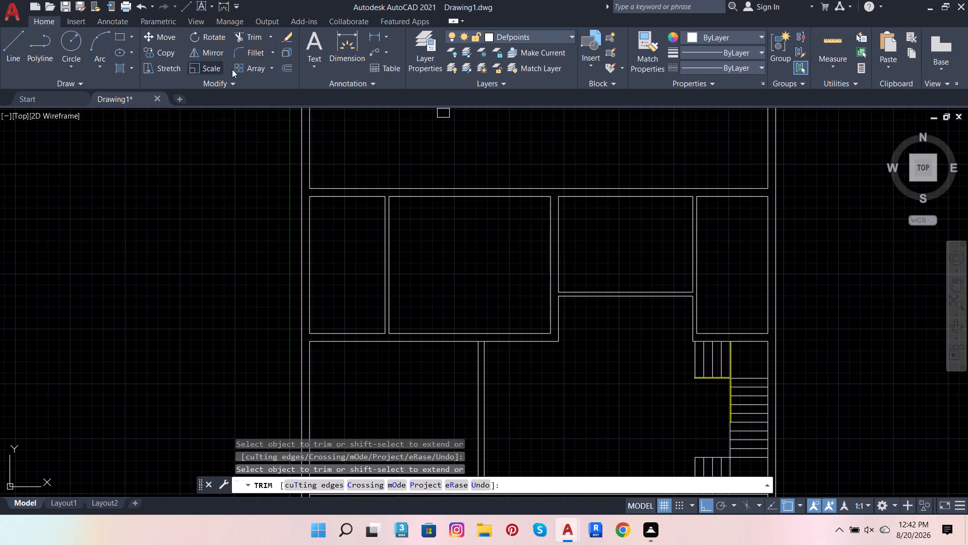
left_click(359, 31)
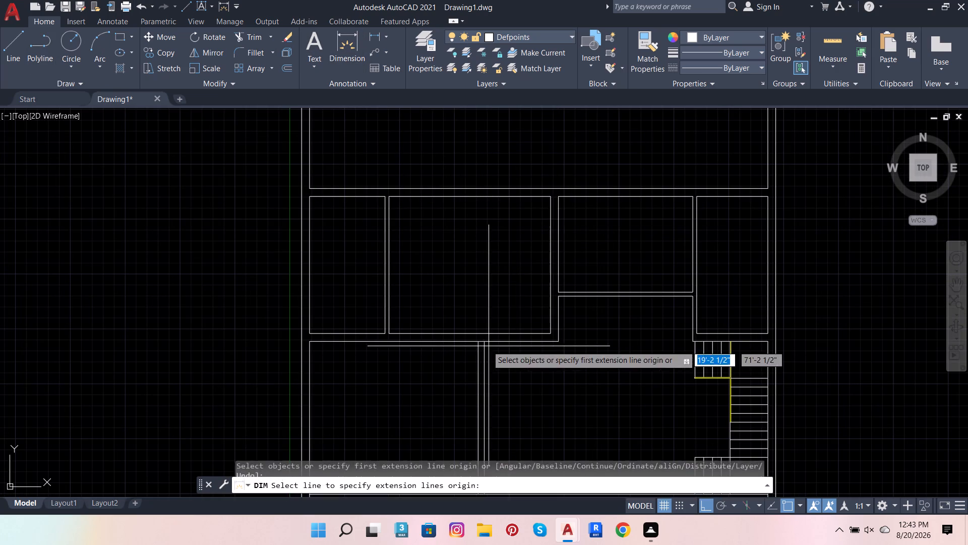
scroll(486, 345, "up", 2)
left_click(485, 337)
scroll(223, 372, "down", 4)
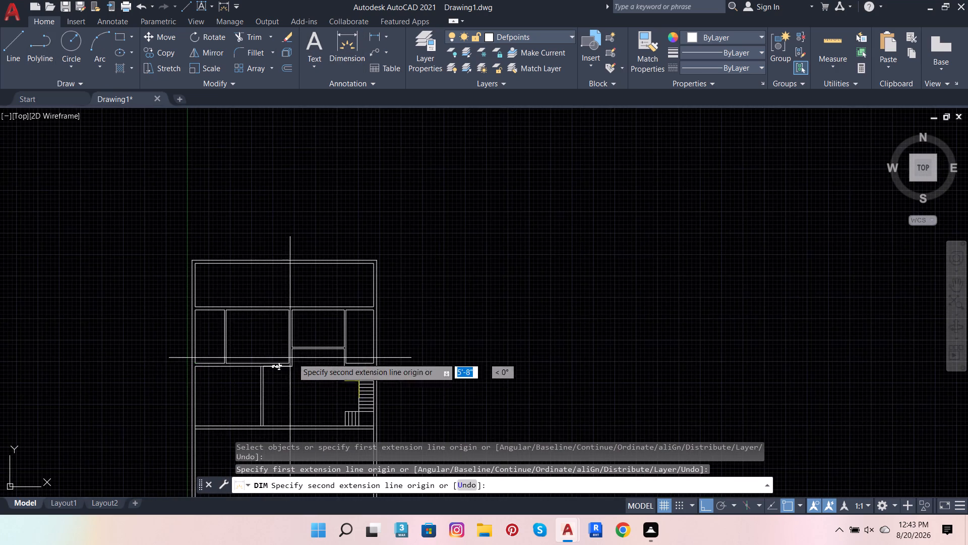
scroll(328, 371, "up", 3)
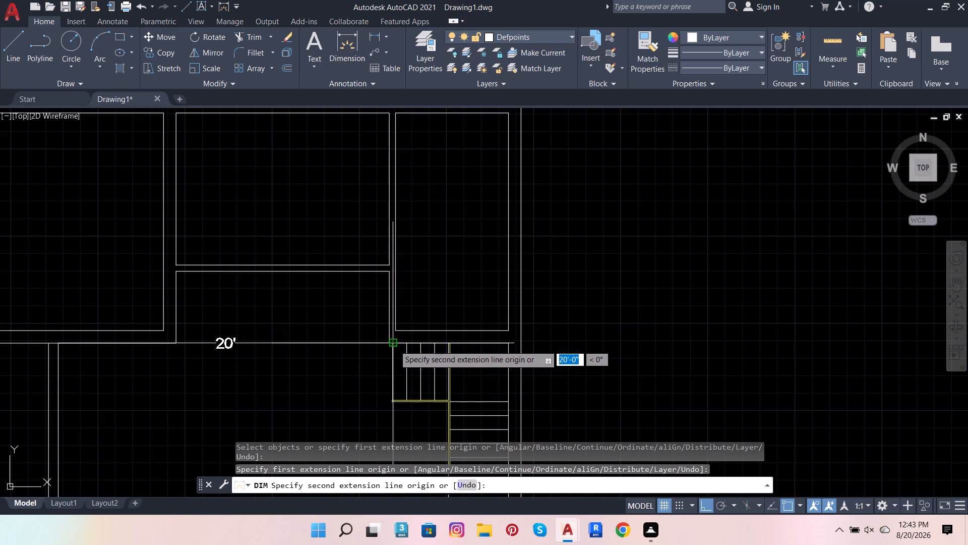
left_click(394, 345)
left_click(306, 379)
Dimension the left room's width from the left outer wall's inner face to the partition's near face, placed below the upper wall.
scroll(333, 316, "down", 3)
scroll(233, 326, "up", 1)
scroll(177, 321, "up", 1)
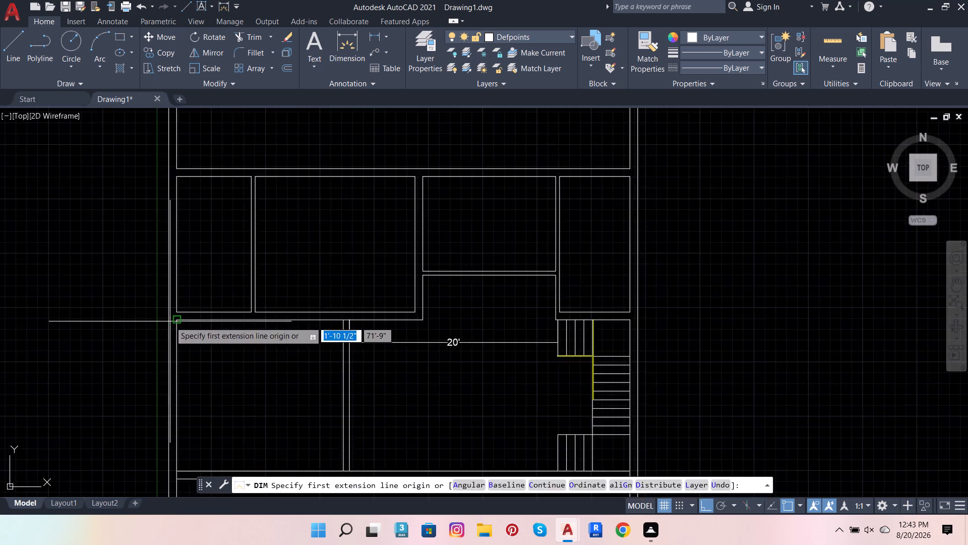
scroll(170, 321, "up", 1)
left_click(177, 322)
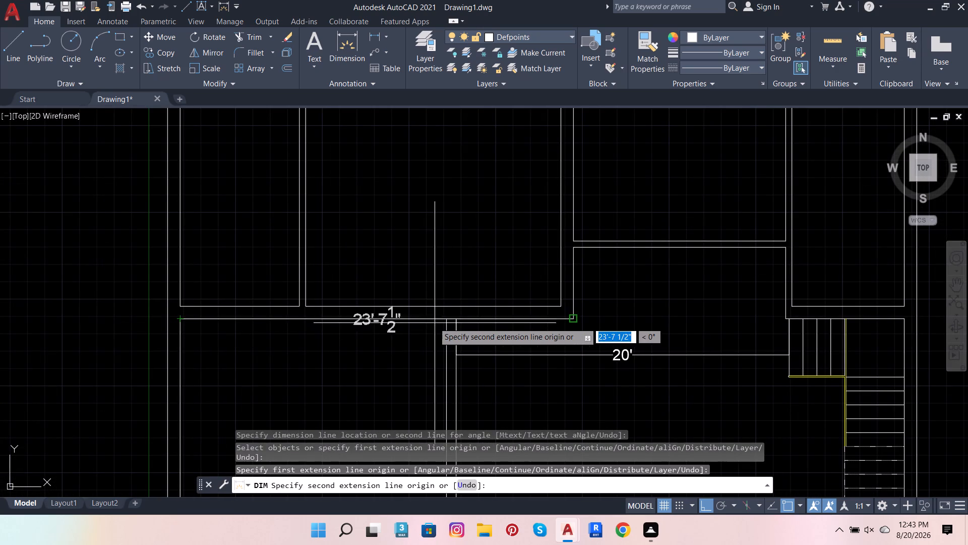
left_click(444, 321)
left_click(383, 364)
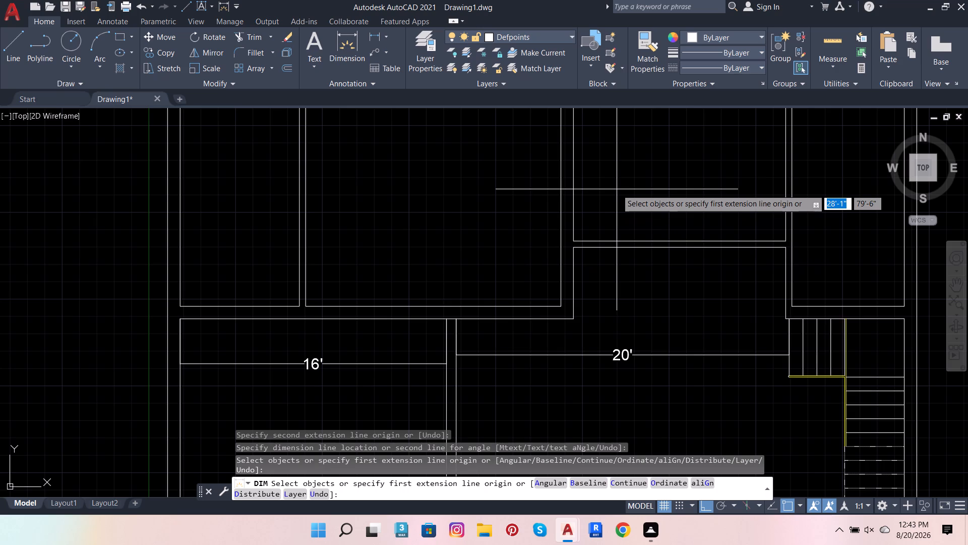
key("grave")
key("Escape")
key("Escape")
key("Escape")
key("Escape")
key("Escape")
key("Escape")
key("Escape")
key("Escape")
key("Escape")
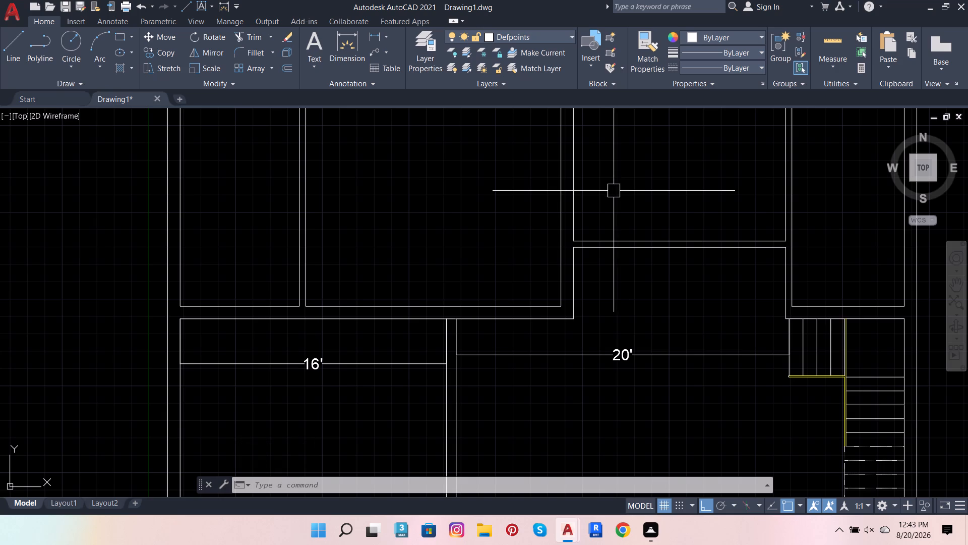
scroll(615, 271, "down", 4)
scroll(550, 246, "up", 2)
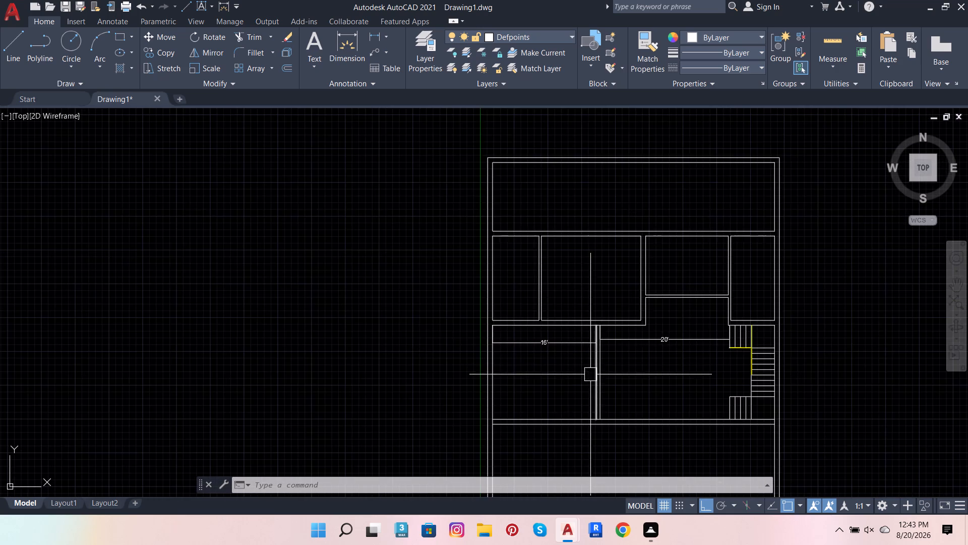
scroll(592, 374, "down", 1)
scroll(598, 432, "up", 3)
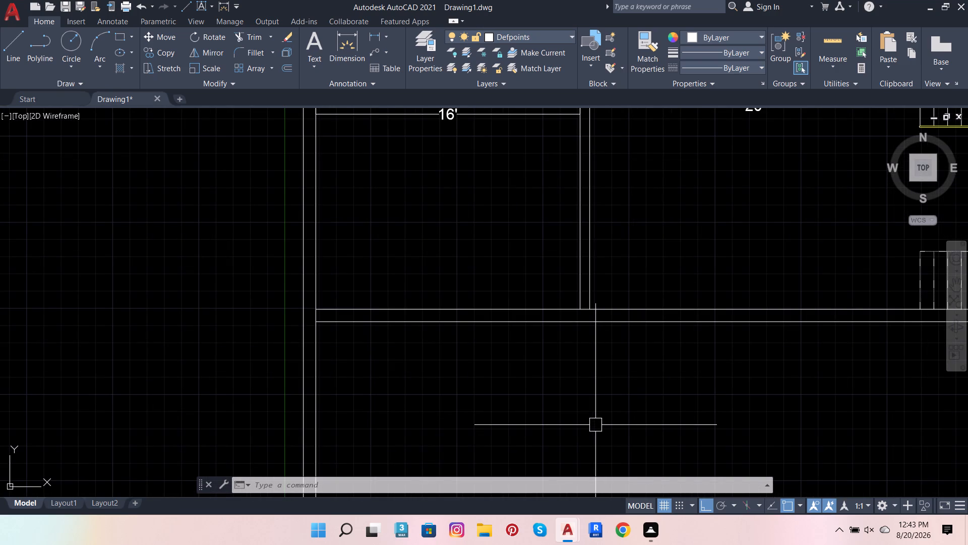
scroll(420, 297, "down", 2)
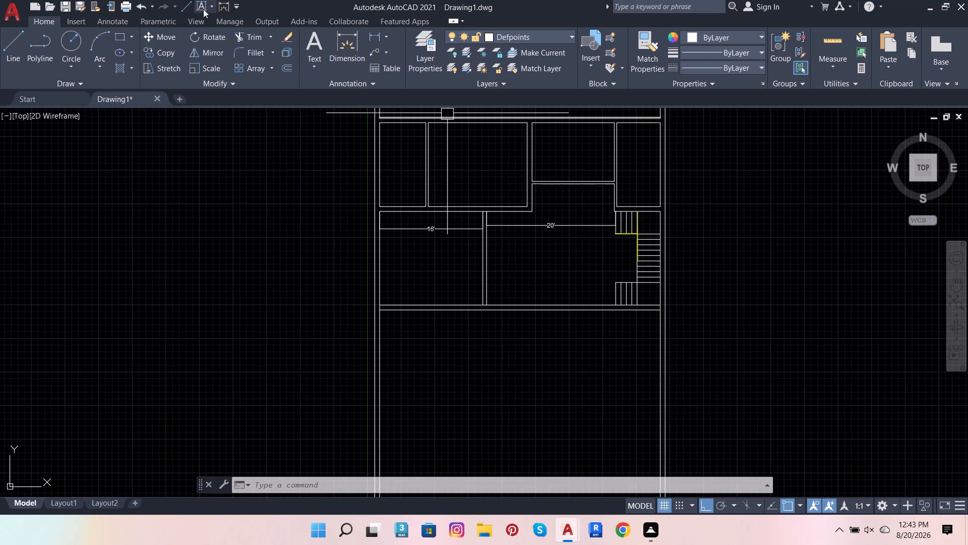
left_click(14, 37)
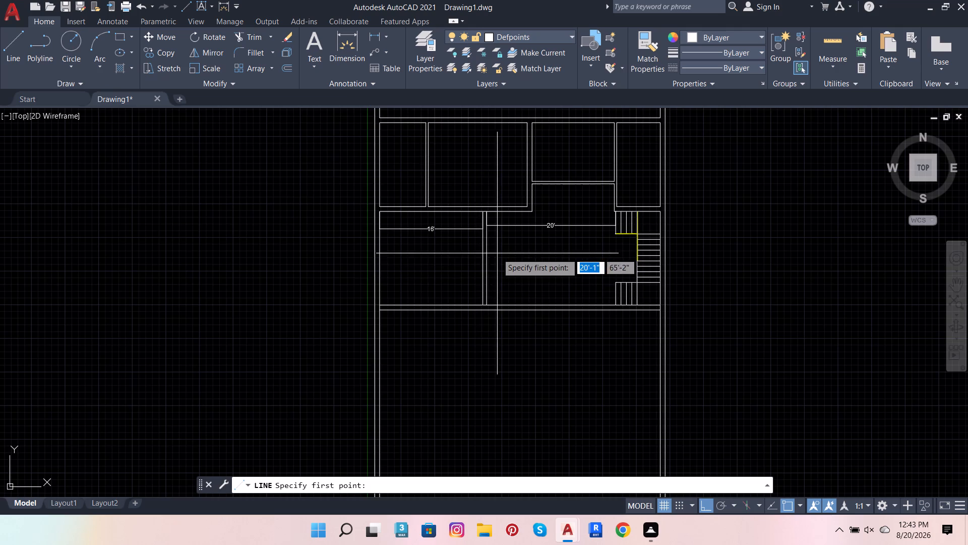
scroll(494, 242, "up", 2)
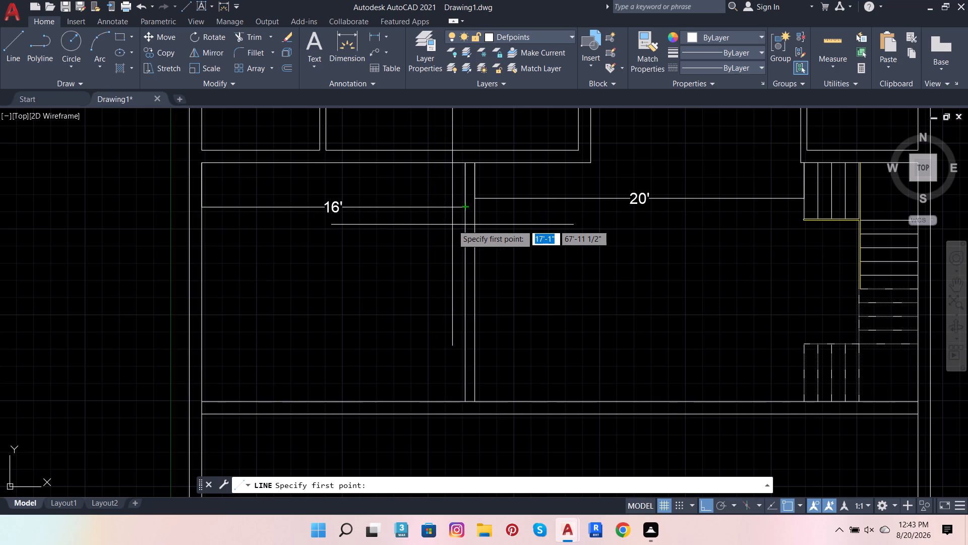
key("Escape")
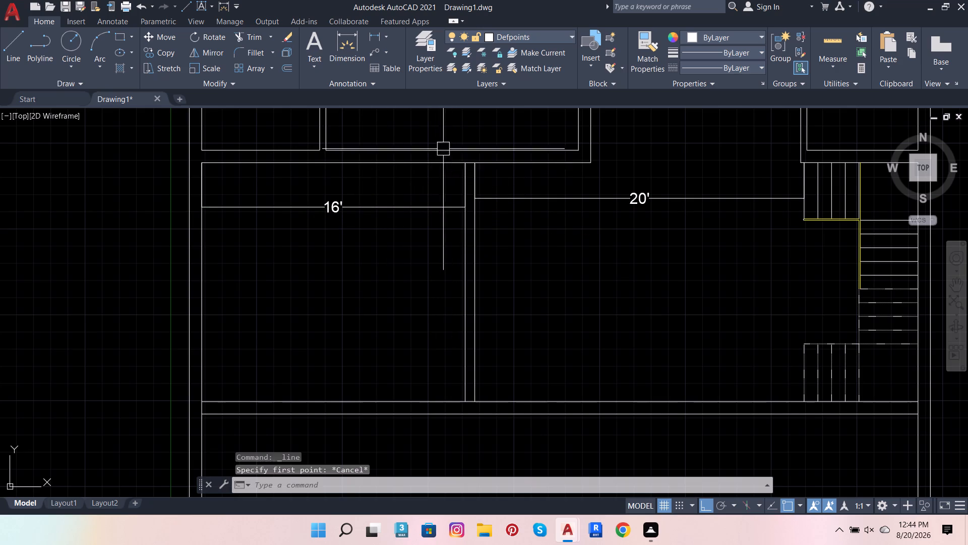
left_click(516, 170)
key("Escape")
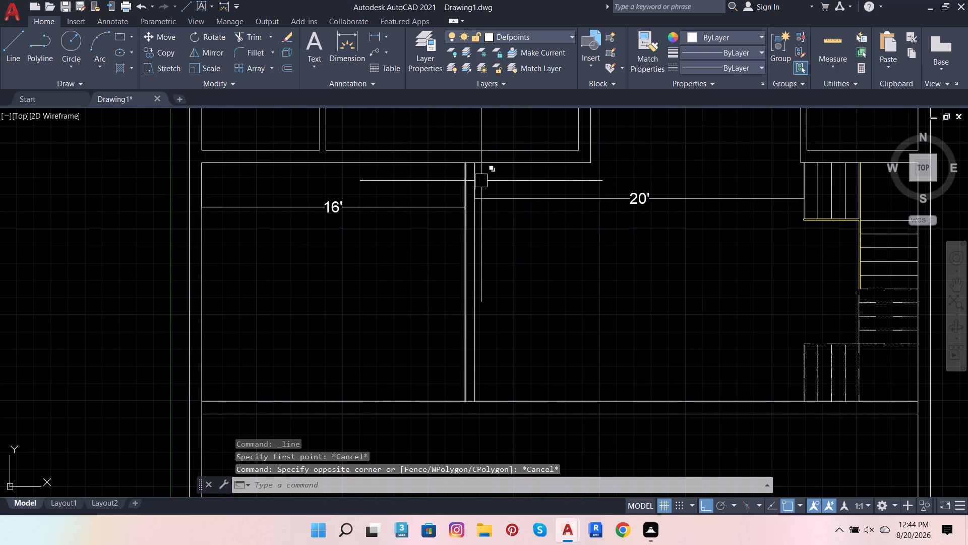
Offset the room-side line of the horizontal wall above the partition 3'6" down into the rooms.
left_click(493, 167)
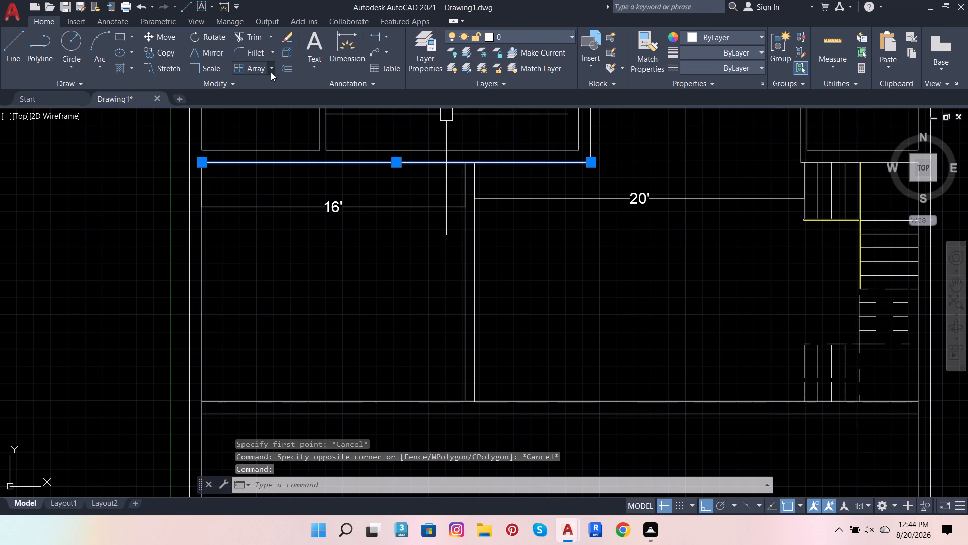
left_click(283, 68)
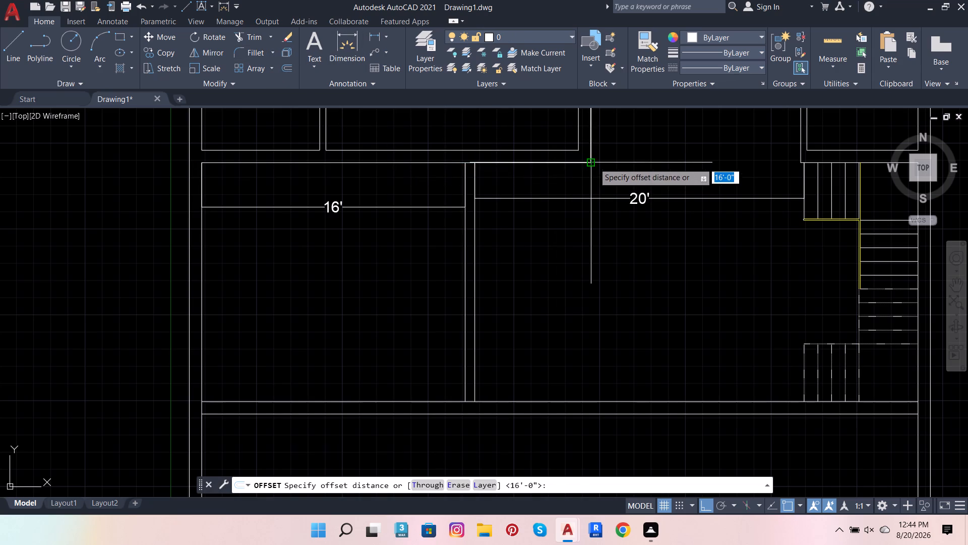
left_click(594, 163)
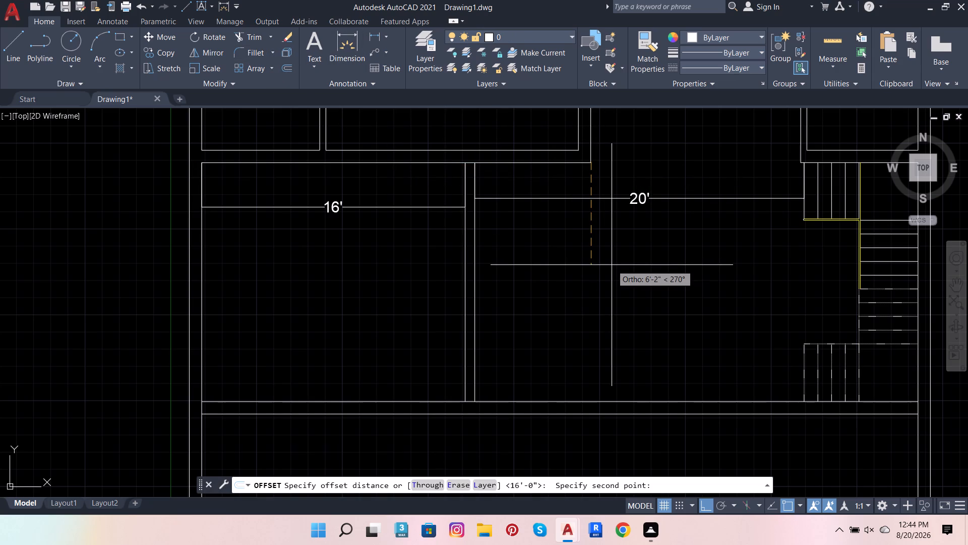
type("3\\")
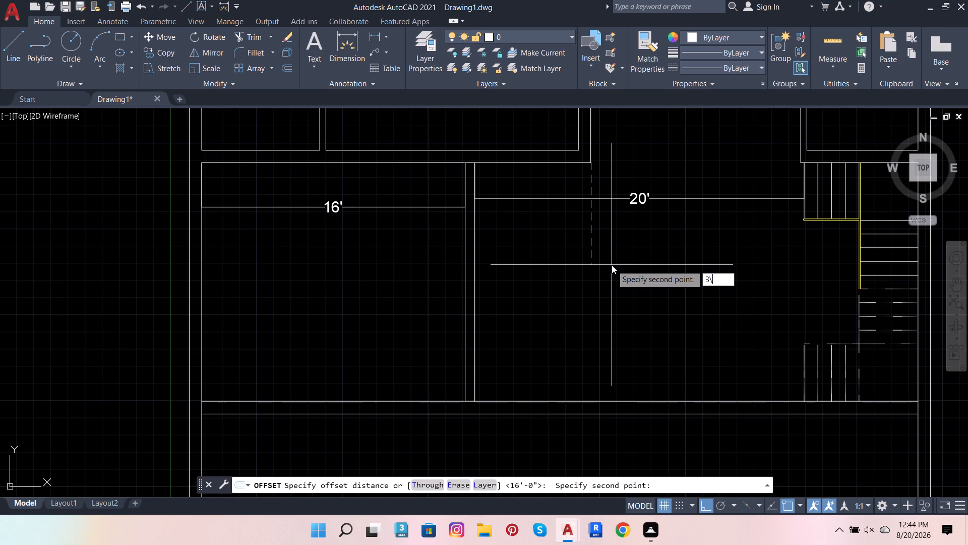
key("BackSpace")
key("apostrophe")
key("6")
key("Return")
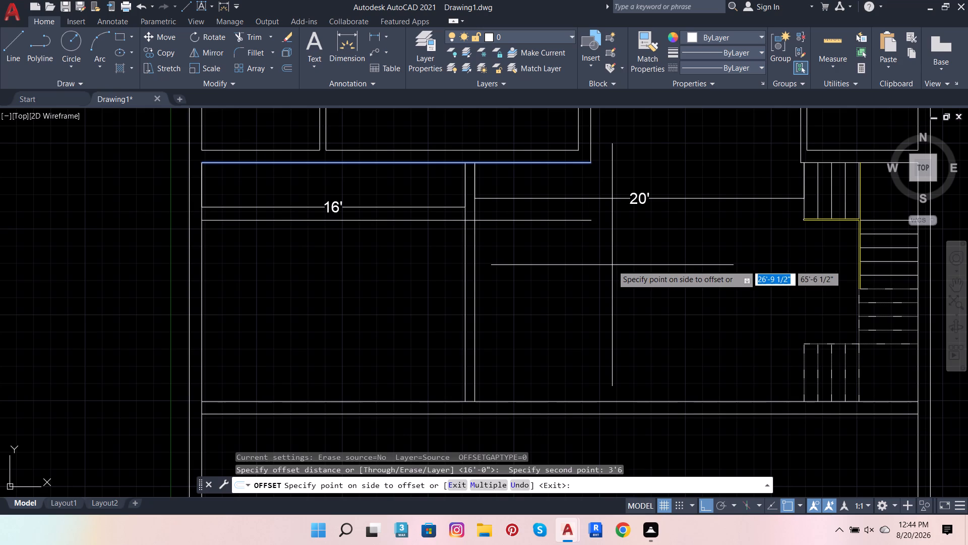
left_click(612, 265)
Offset the room-side line of the horizontal wall below the partition upward by the same 3'6".
left_click_drag(568, 401, 568, 391)
left_click(563, 320)
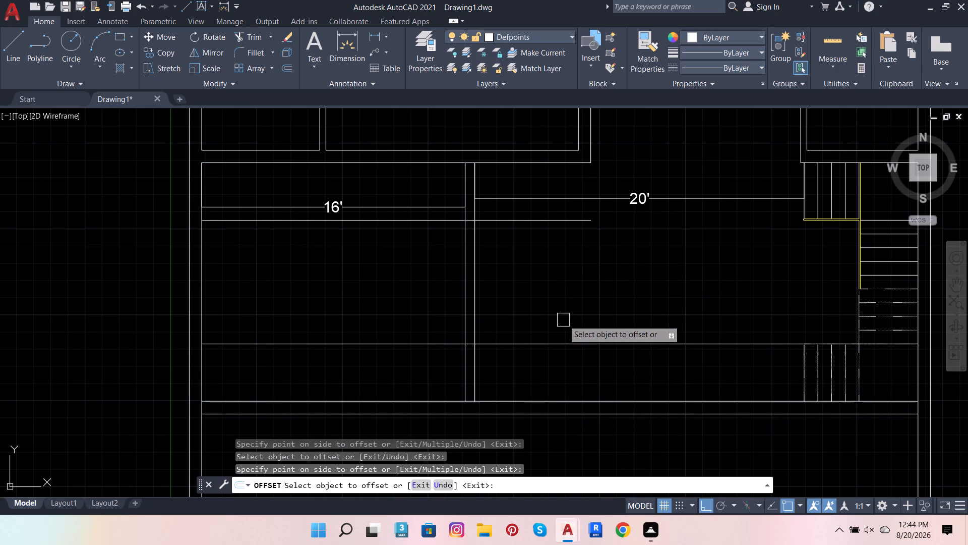
key("Escape")
key("Escape")
key("Escape")
key("Escape")
key("Escape")
key("Escape")
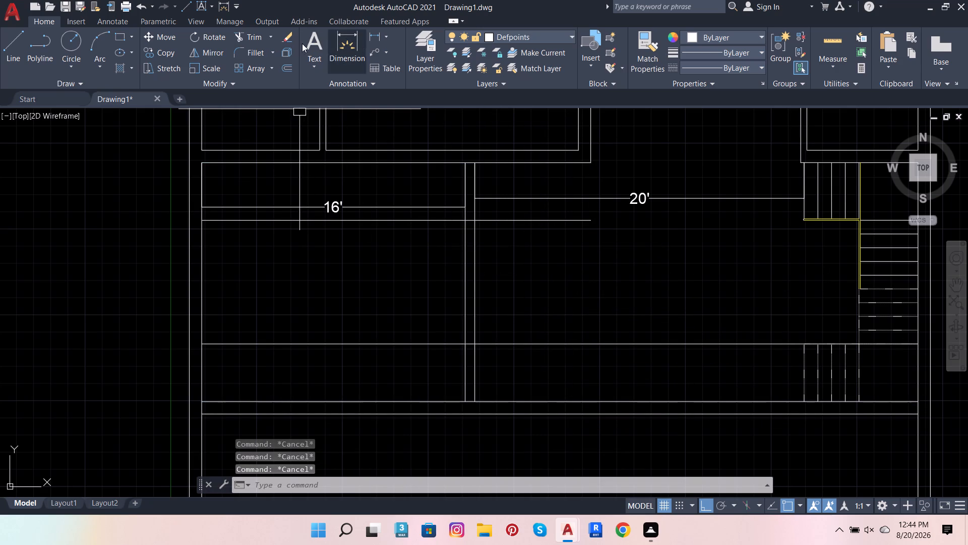
Trim both 3'6" offset lines on either side of the partition, keeping only the short pieces between its faces.
left_click(254, 39)
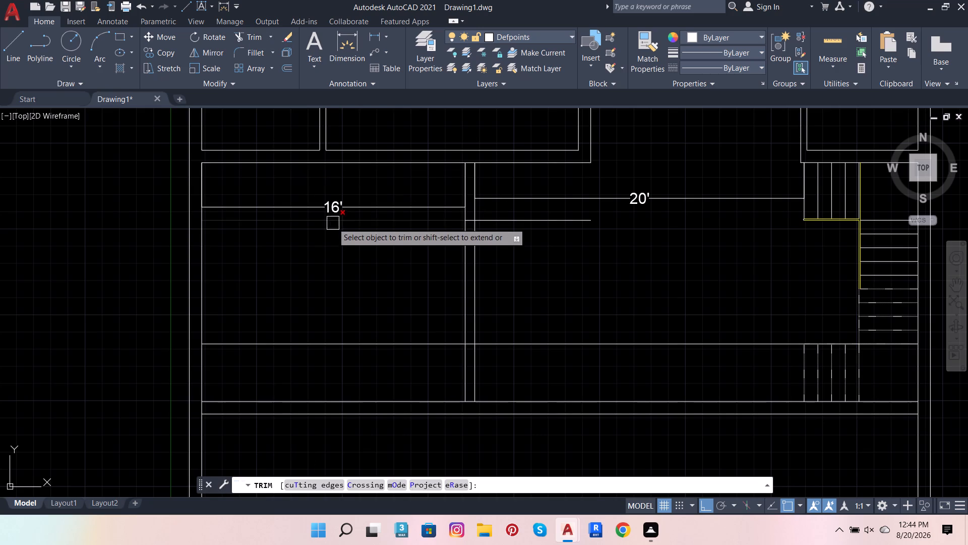
left_click(335, 229)
left_click(342, 215)
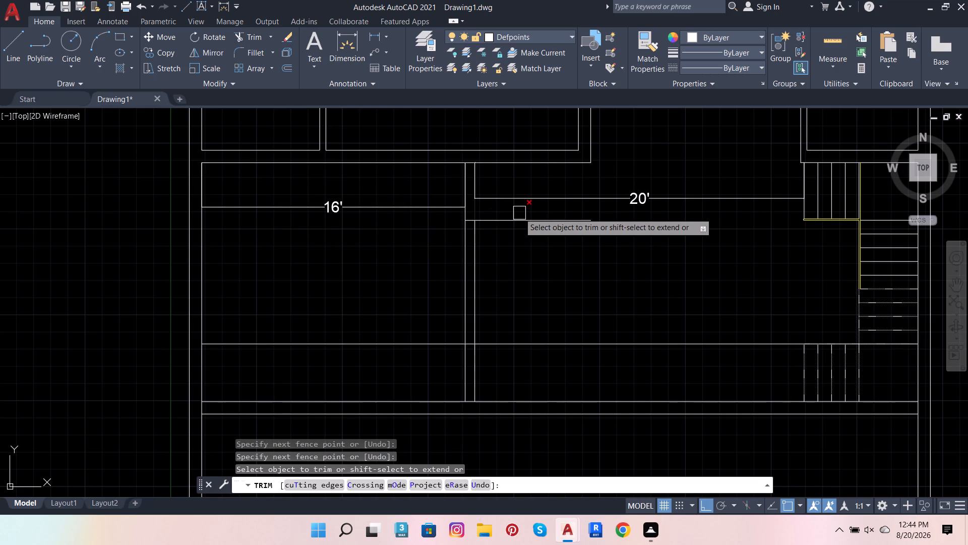
left_click(523, 223)
left_click(523, 344)
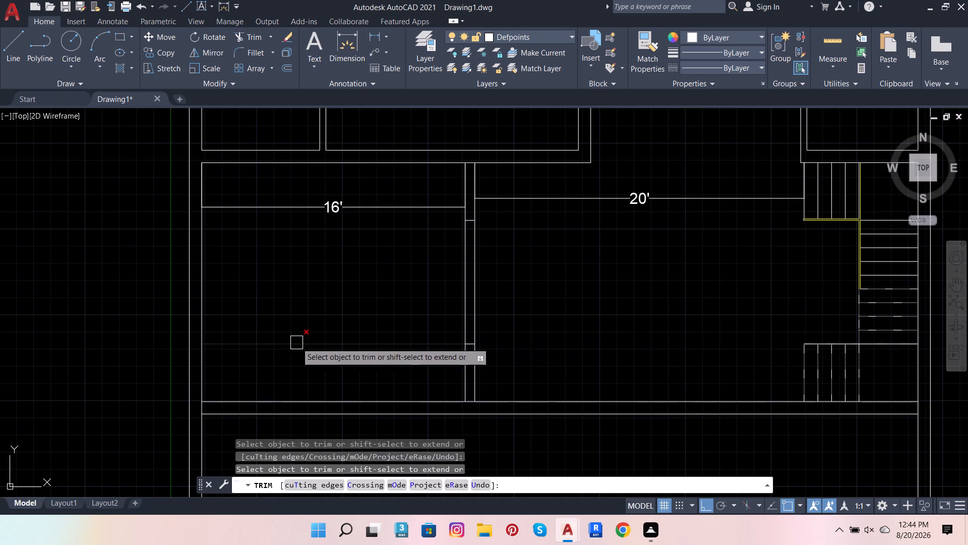
left_click(337, 340)
Trim the partition's face lines below the lower short cross line and above the upper one.
left_click_drag(382, 372, 500, 382)
left_click(516, 378)
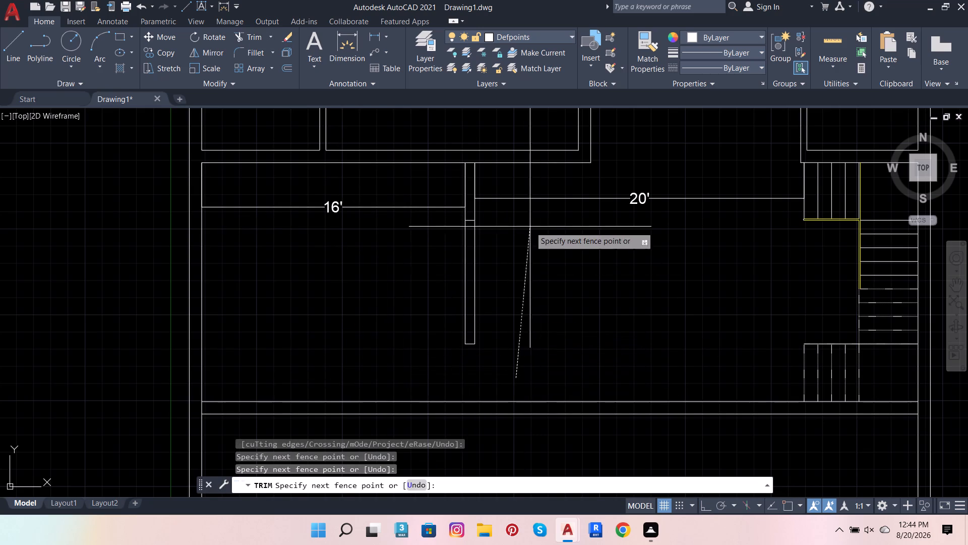
scroll(514, 203, "up", 3)
left_click(483, 213)
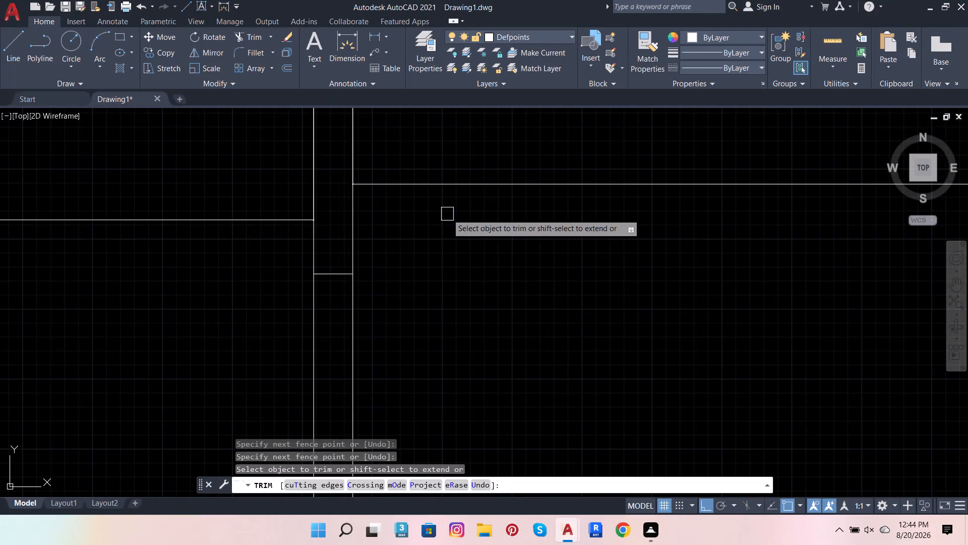
left_click_drag(195, 209, 356, 197)
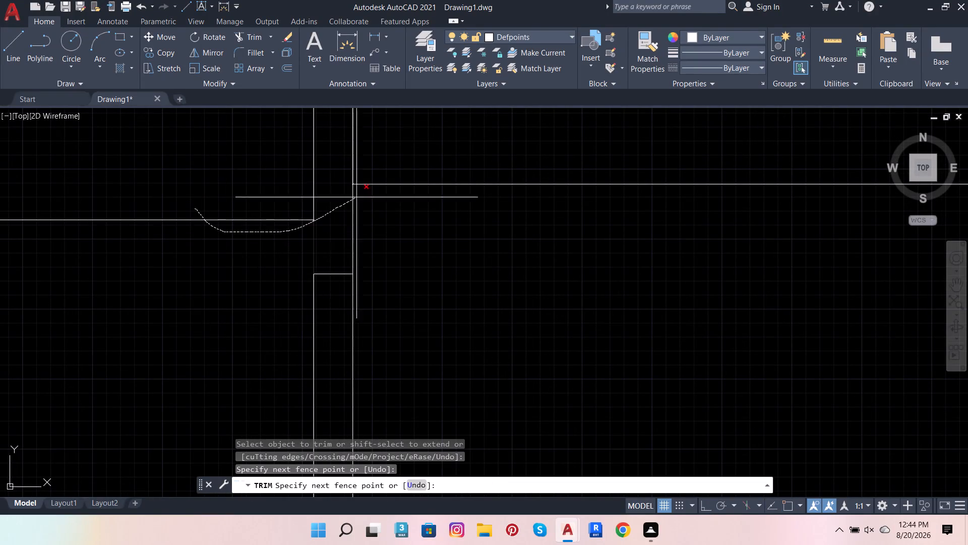
left_click_drag(356, 197, 382, 184)
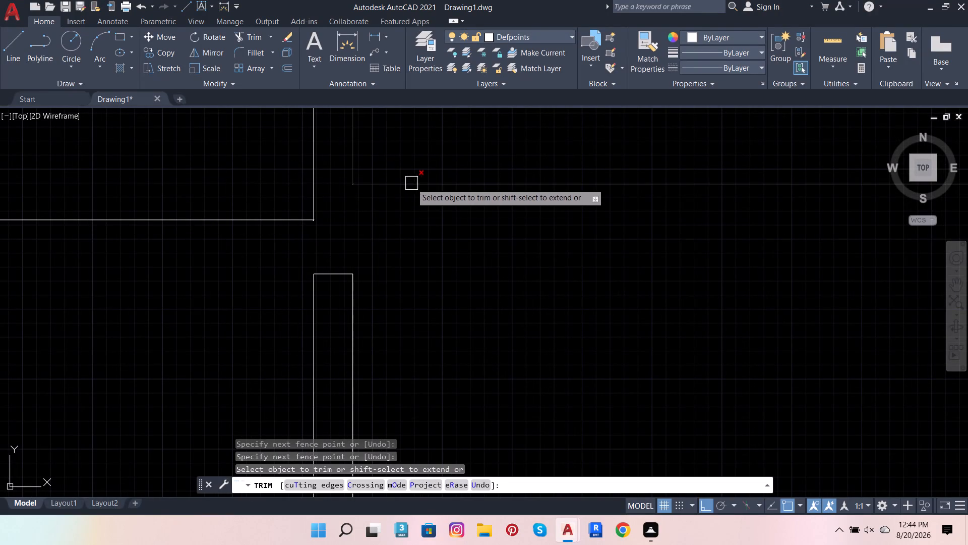
Remove the leftover 16' and 20' room dimensions above the shortened partition with Trim.
left_click(313, 192)
left_click(359, 174)
scroll(392, 200, "down", 4)
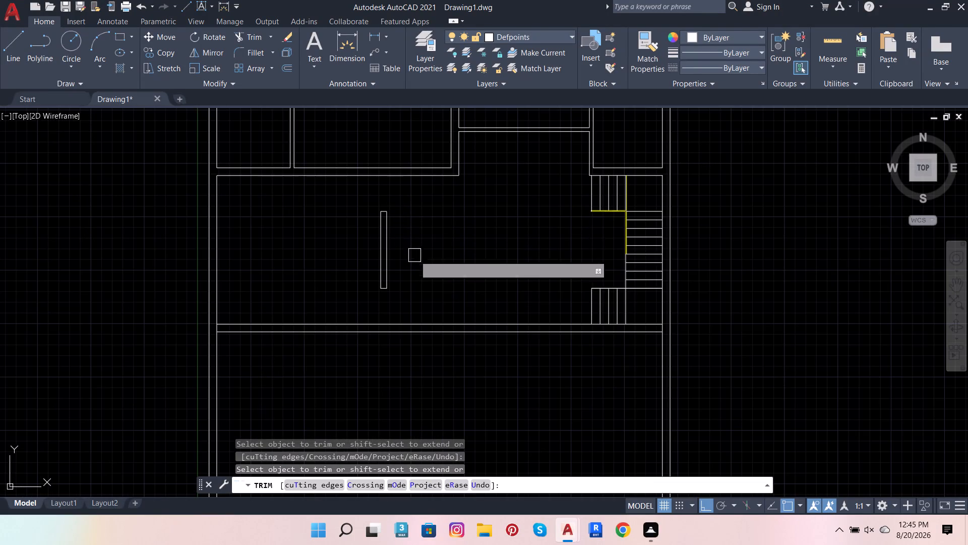
key("Escape")
key("Escape")
key("Escape")
key("Escape")
key("Escape")
Draw a vertical line about 8' long from the midpoint of the partition's upper end down past its lower end.
scroll(381, 207, "up", 1)
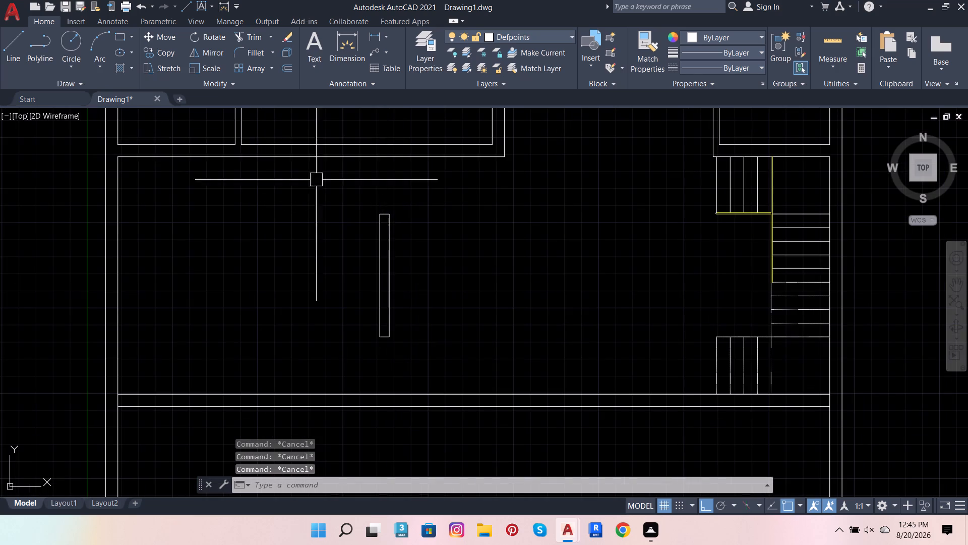
left_click(17, 46)
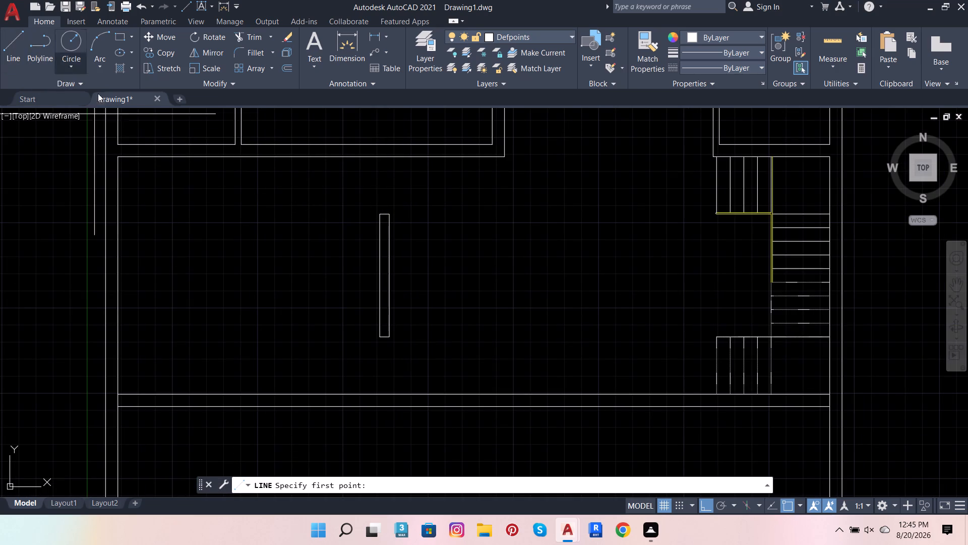
scroll(373, 216, "up", 1)
scroll(430, 229, "up", 1)
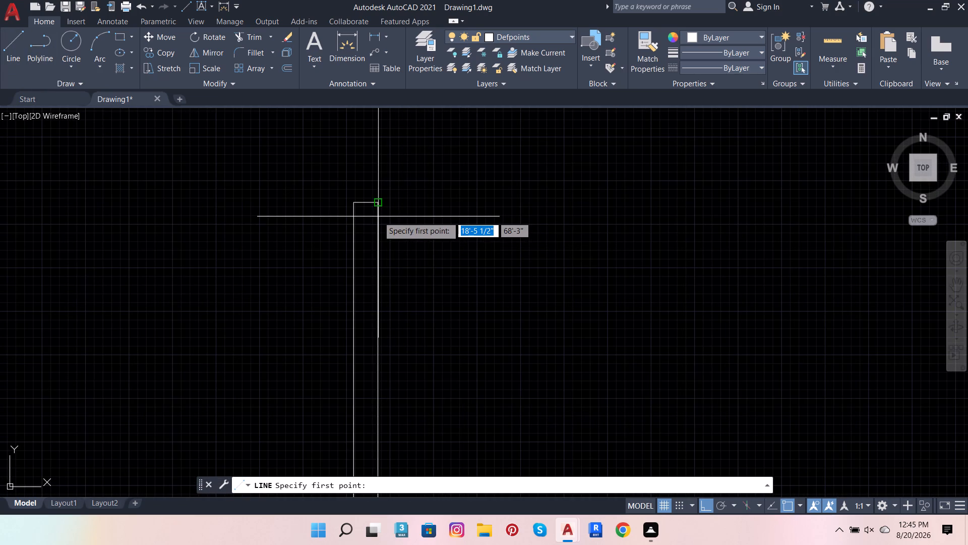
right_click(378, 216, "shift")
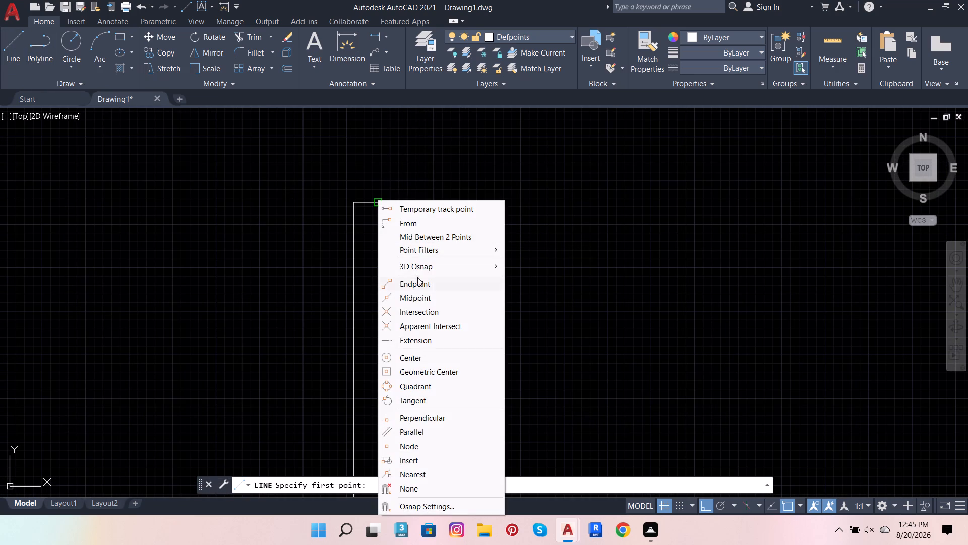
left_click(424, 297)
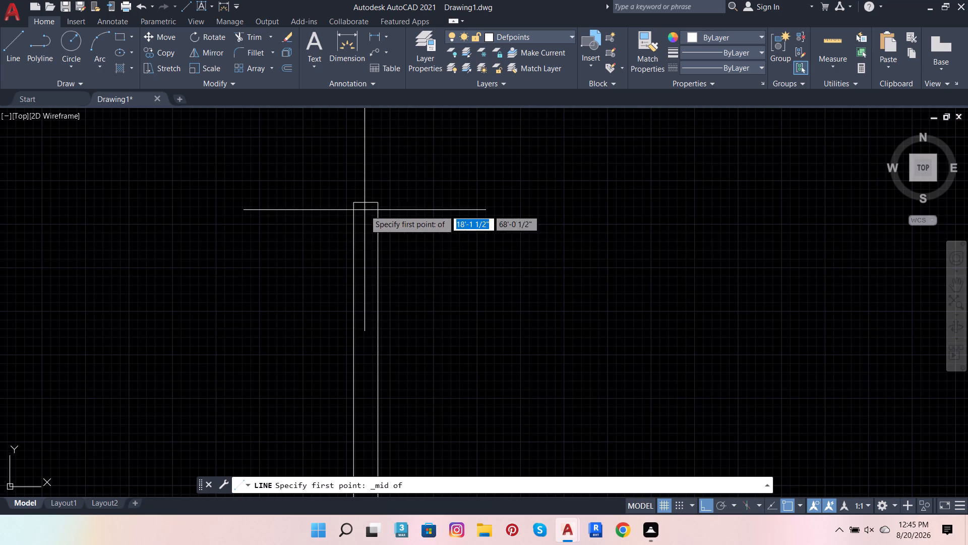
left_click(366, 203)
scroll(395, 192, "down", 2)
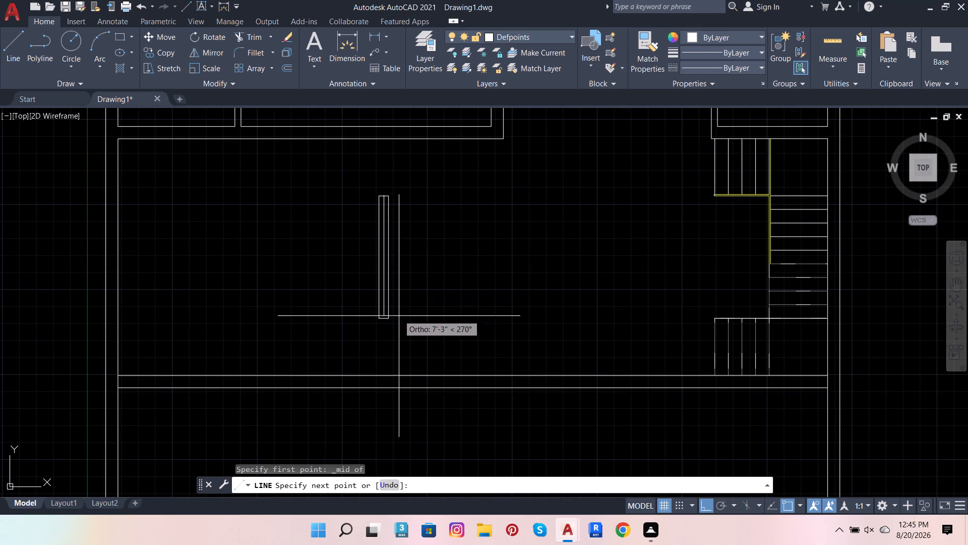
scroll(399, 328, "up", 3)
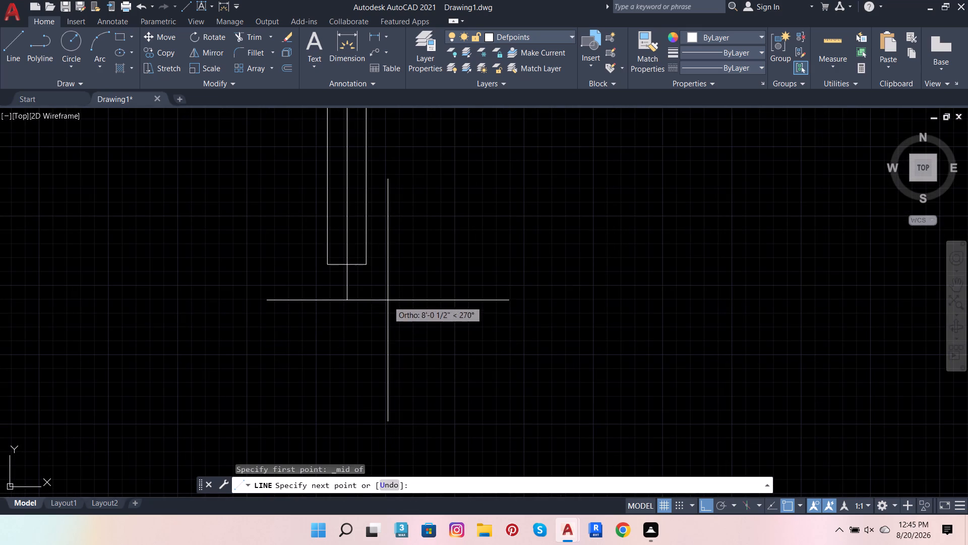
left_click(388, 300)
key("Escape")
key("Escape")
key("Escape")
key("Escape")
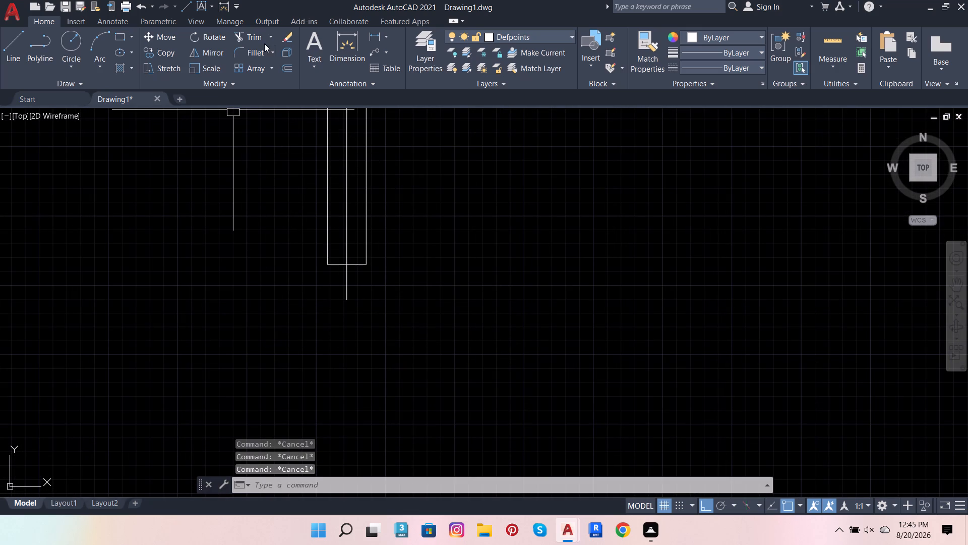
Trim the centre line where it extends below the partition's lower end.
left_click(257, 35)
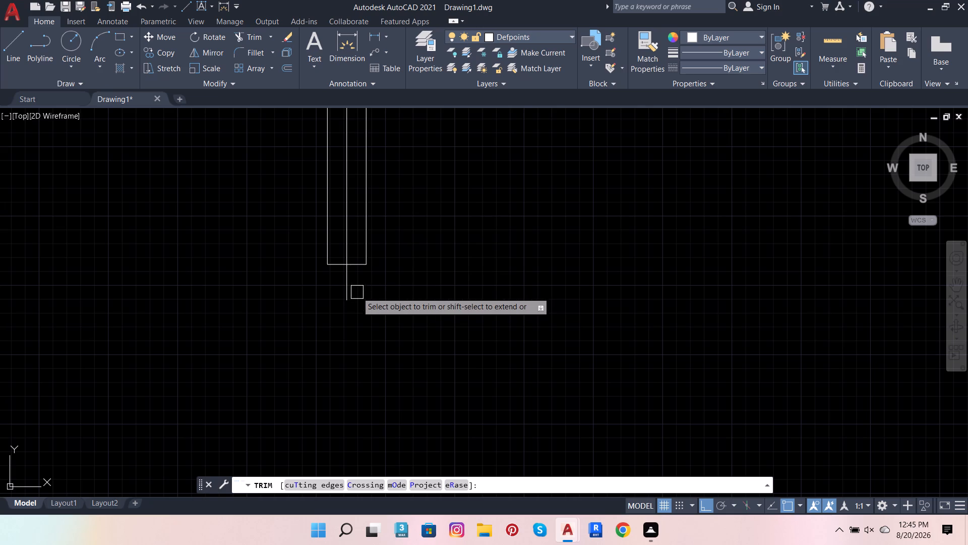
left_click(348, 286)
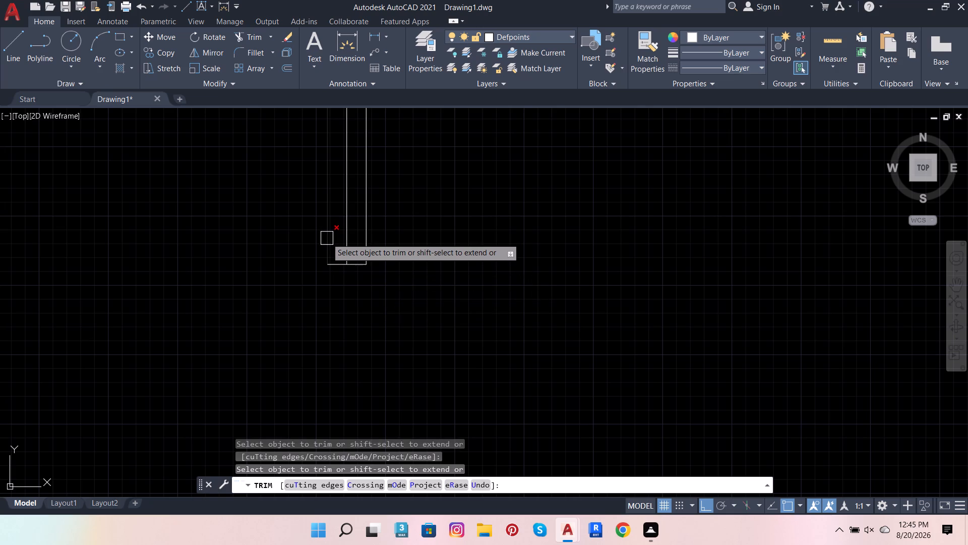
Offset the partition's centre line by 0.5" to both sides along its full length.
key("Escape")
key("Escape")
key("Escape")
key("Escape")
key("Escape")
key("Escape")
scroll(336, 272, "down", 3)
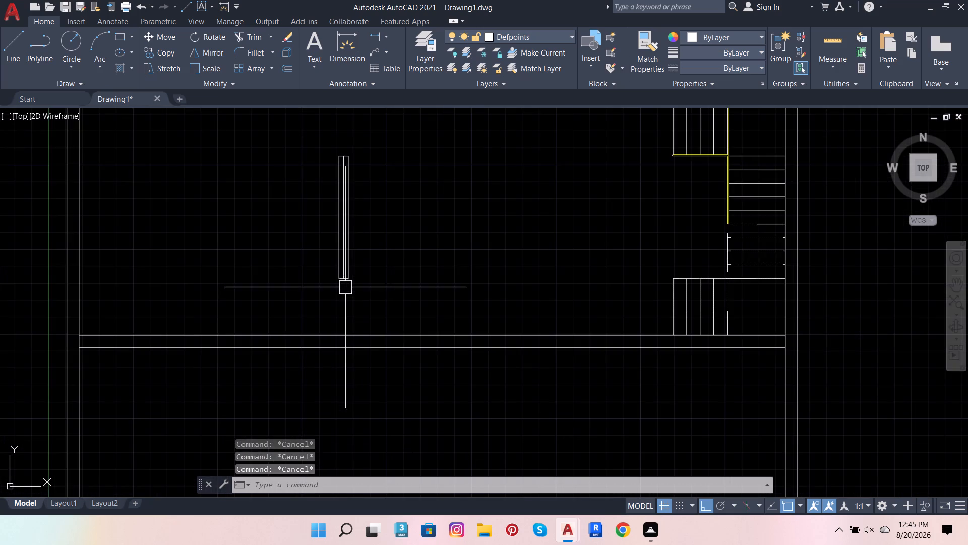
scroll(327, 188, "up", 2)
scroll(364, 185, "down", 1)
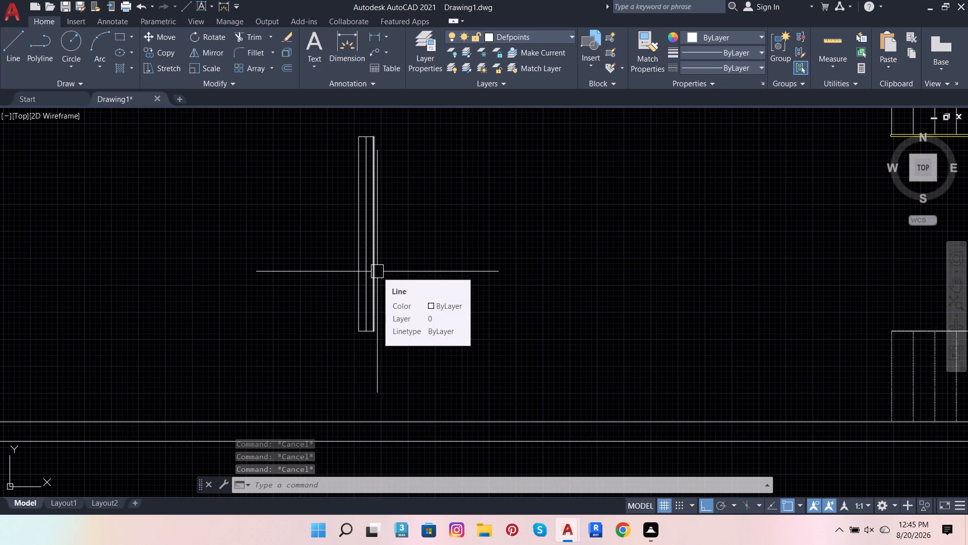
scroll(374, 270, "up", 1)
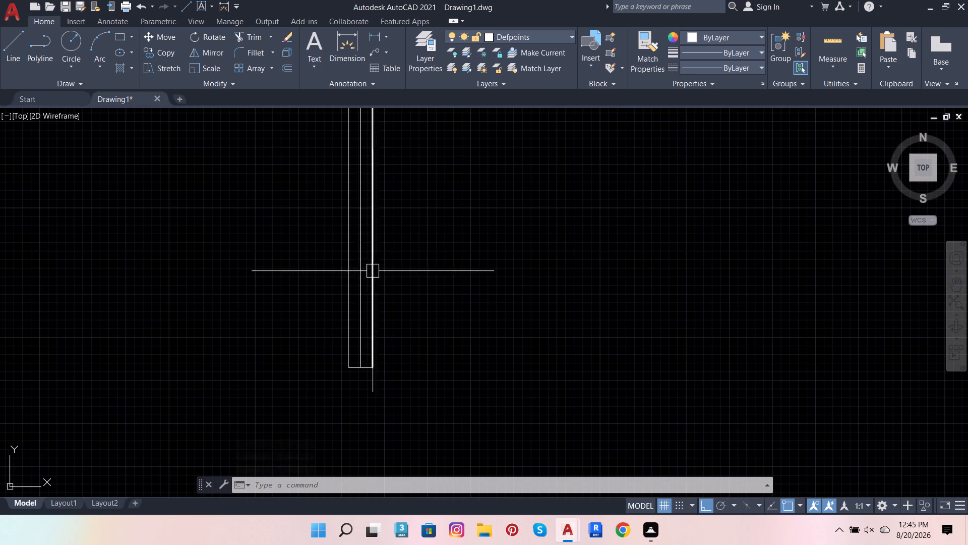
left_click(358, 281)
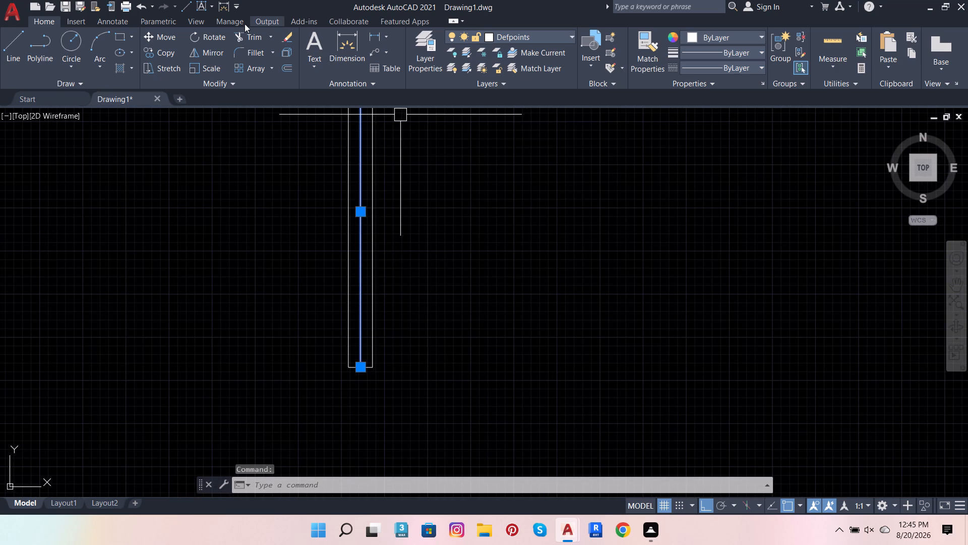
left_click(288, 71)
scroll(388, 380, "up", 2)
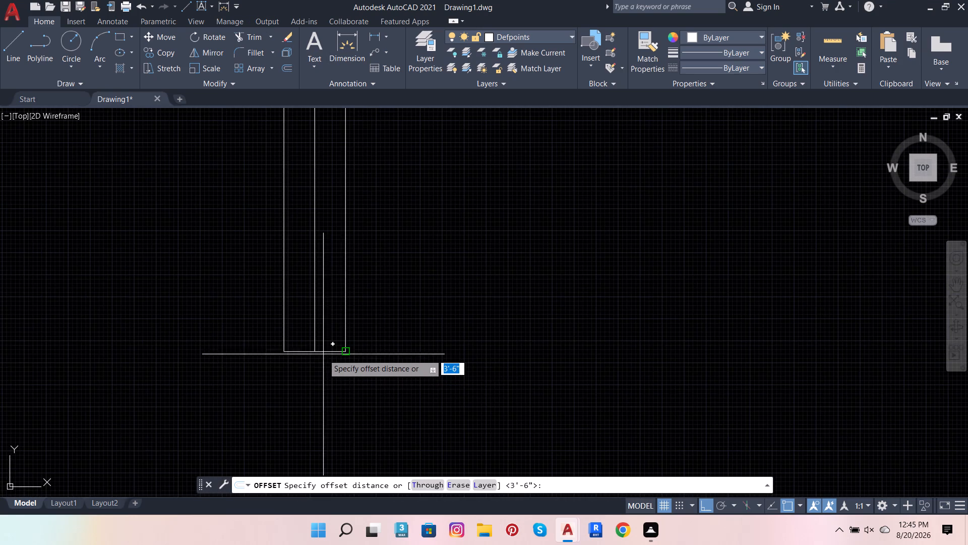
scroll(323, 353, "up", 2)
left_click(303, 352)
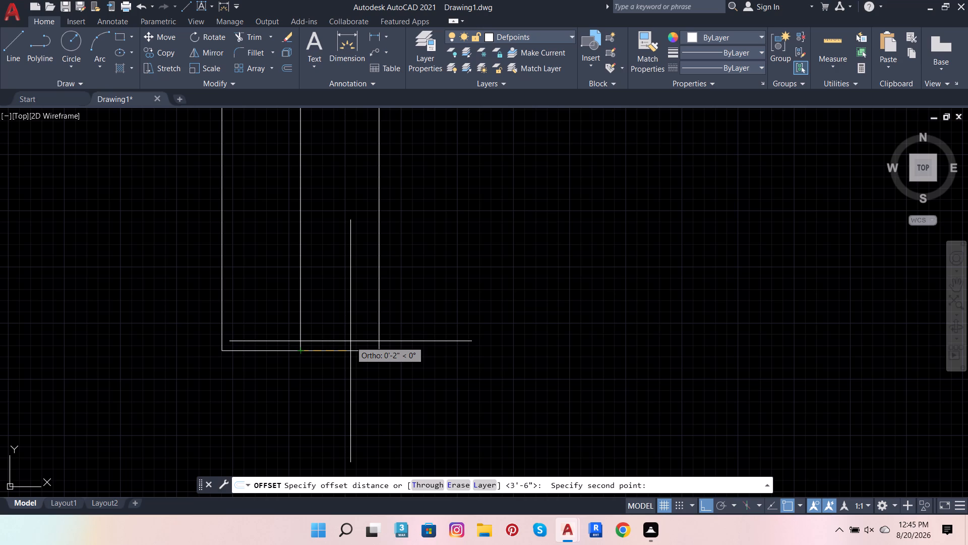
key("period")
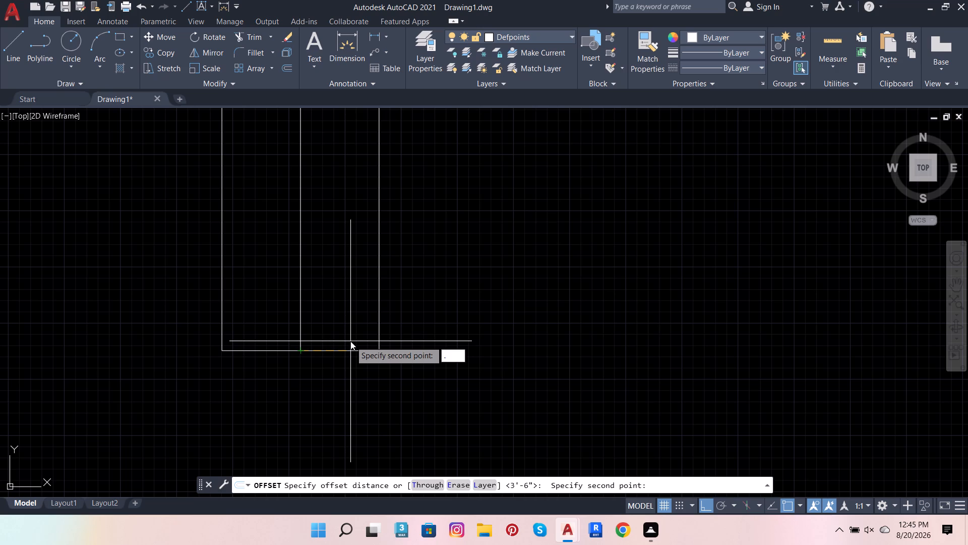
key("5")
key("Return")
left_click(351, 341)
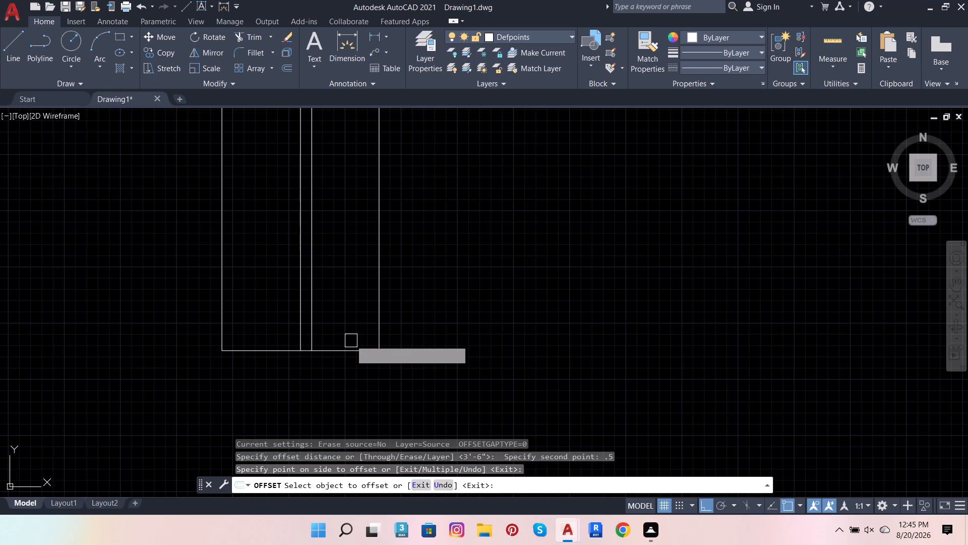
left_click_drag(294, 303, 279, 305)
left_click(248, 309)
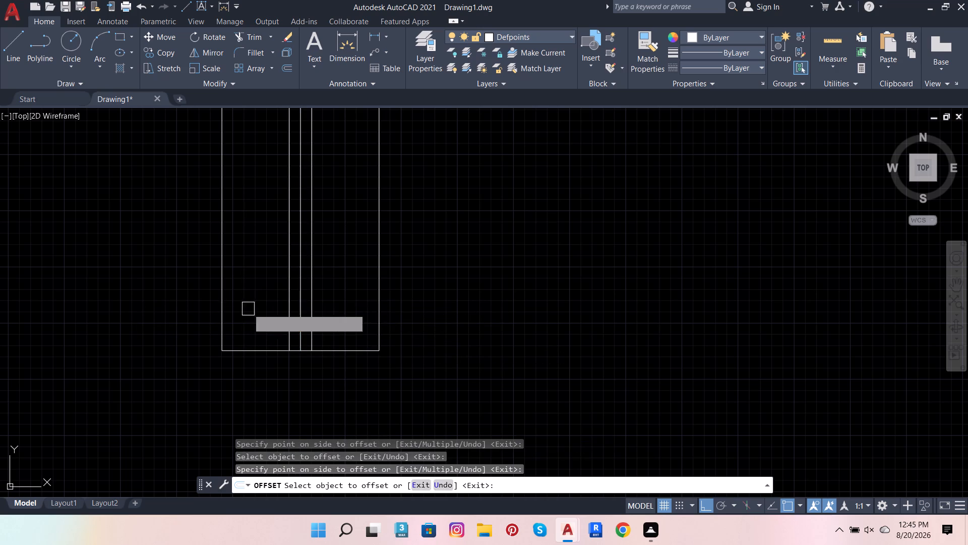
key("Escape")
key("Escape")
key("Escape")
key("Escape")
Delete the original centre line between the two offset lines in the partition.
left_click(298, 309)
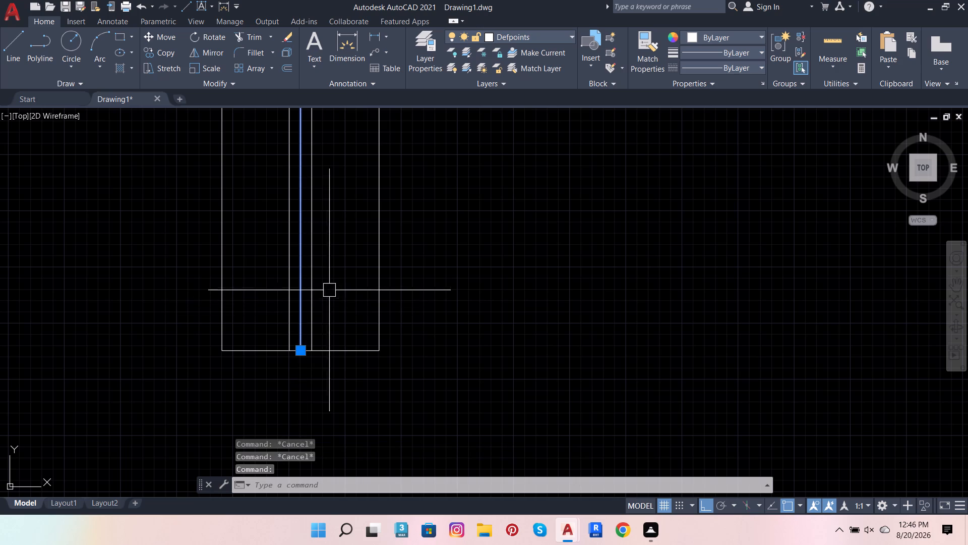
key("Delete")
Move the two inner vertical lines of the partition onto Layer3.
scroll(343, 375, "down", 2)
scroll(360, 422, "down", 3)
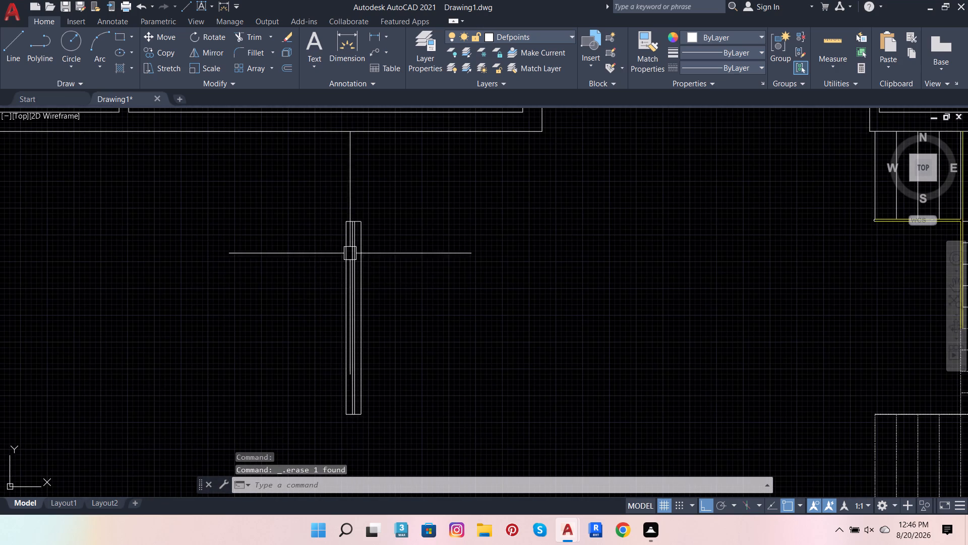
scroll(368, 239, "up", 6)
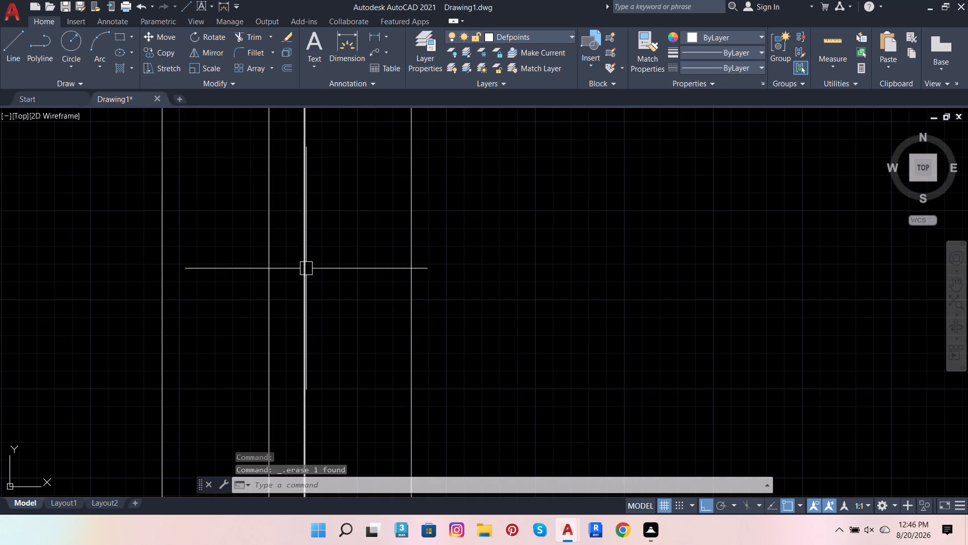
left_click(306, 268)
left_click(270, 290)
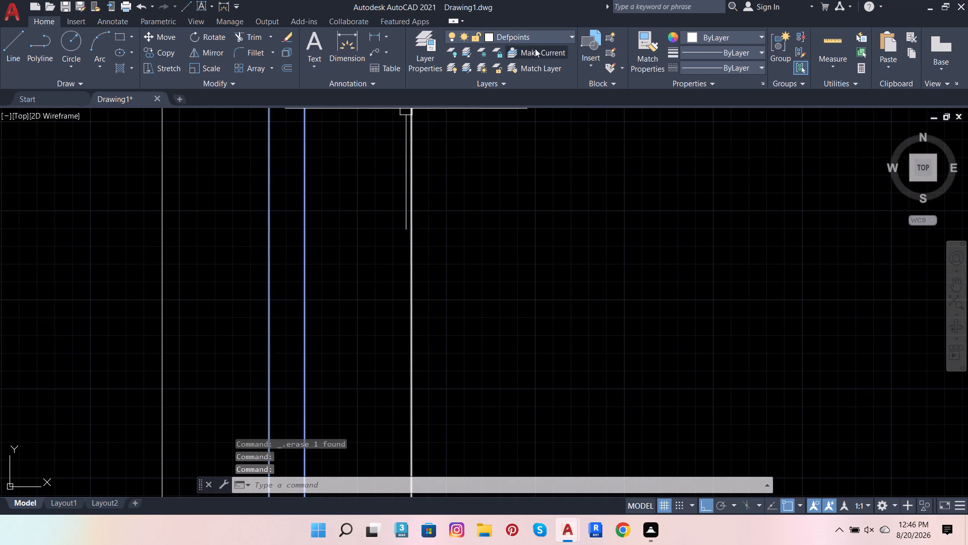
left_click(545, 36)
left_click(514, 110)
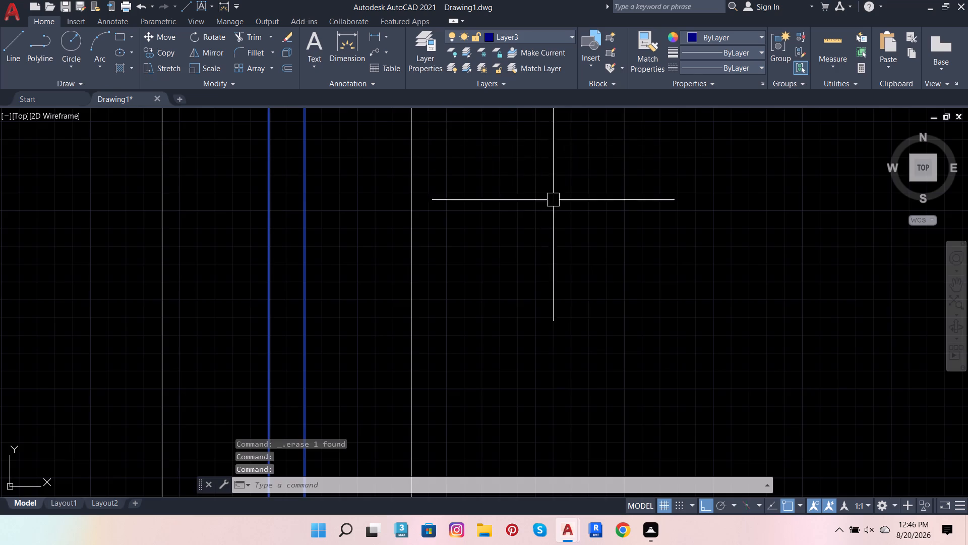
scroll(551, 311, "down", 2)
key("Escape")
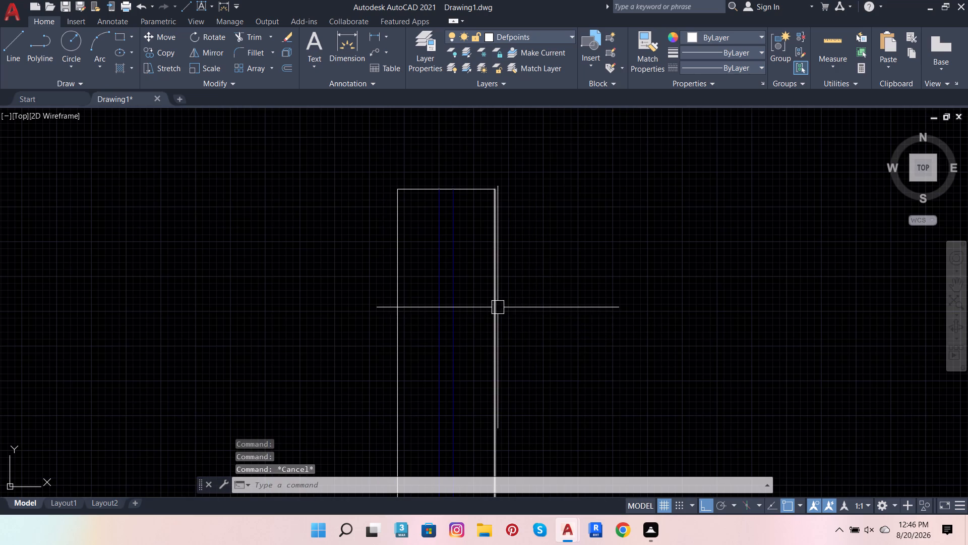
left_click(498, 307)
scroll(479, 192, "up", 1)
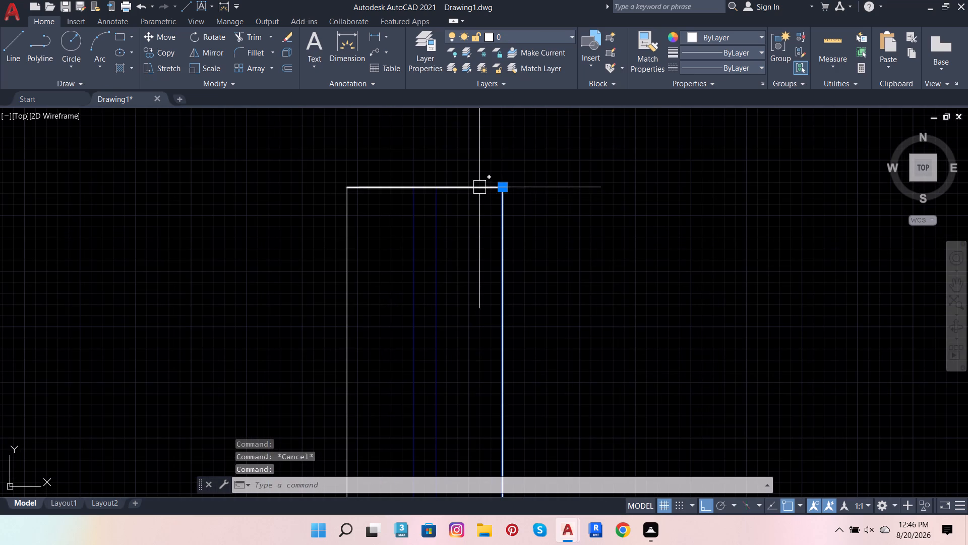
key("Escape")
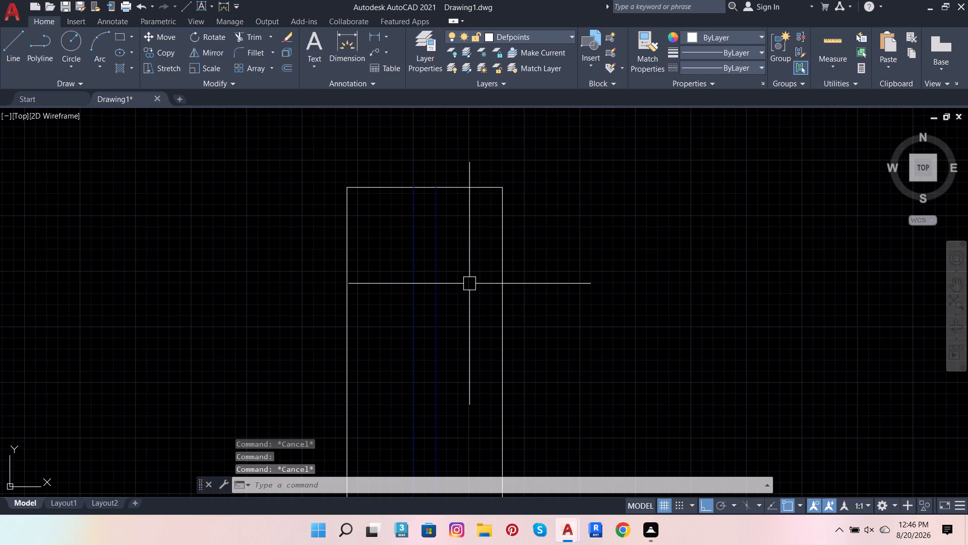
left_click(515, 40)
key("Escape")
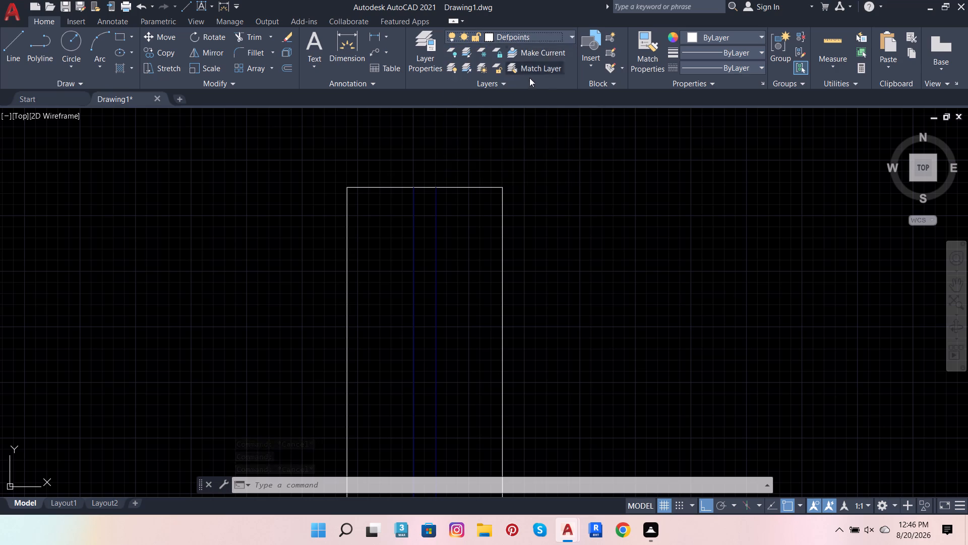
Move the partition's four outline lines, both long faces and both short ends, onto Layer4.
left_click(473, 185)
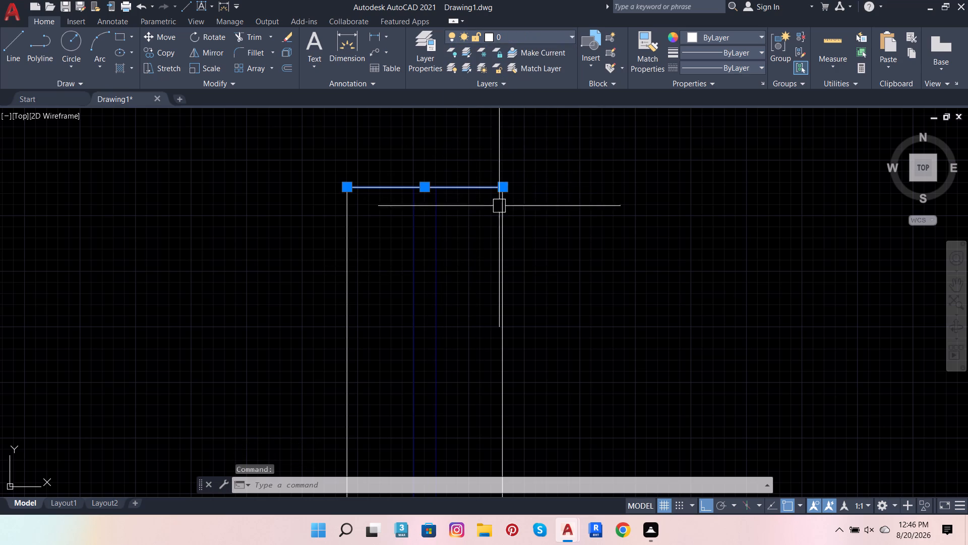
left_click(505, 252)
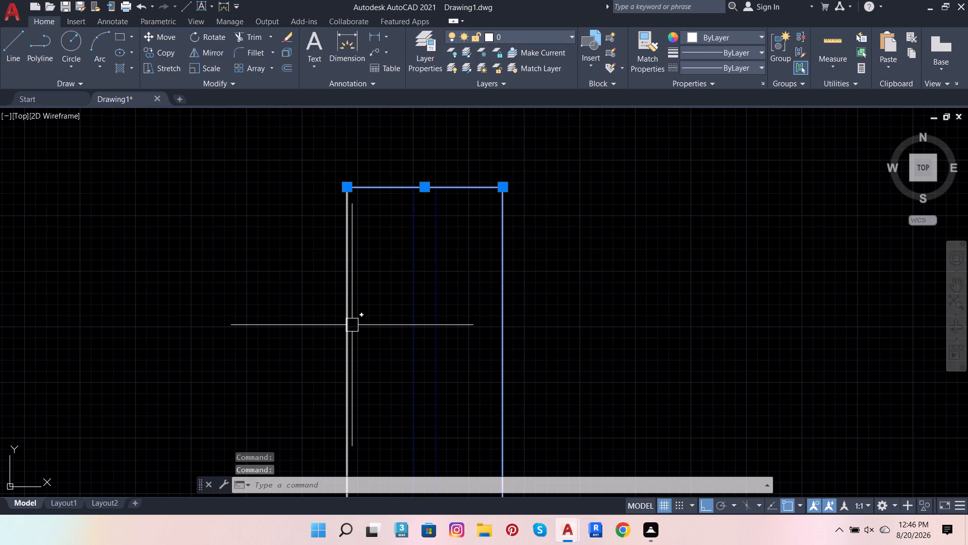
left_click(348, 328)
scroll(512, 169, "down", 2)
scroll(526, 263, "down", 2)
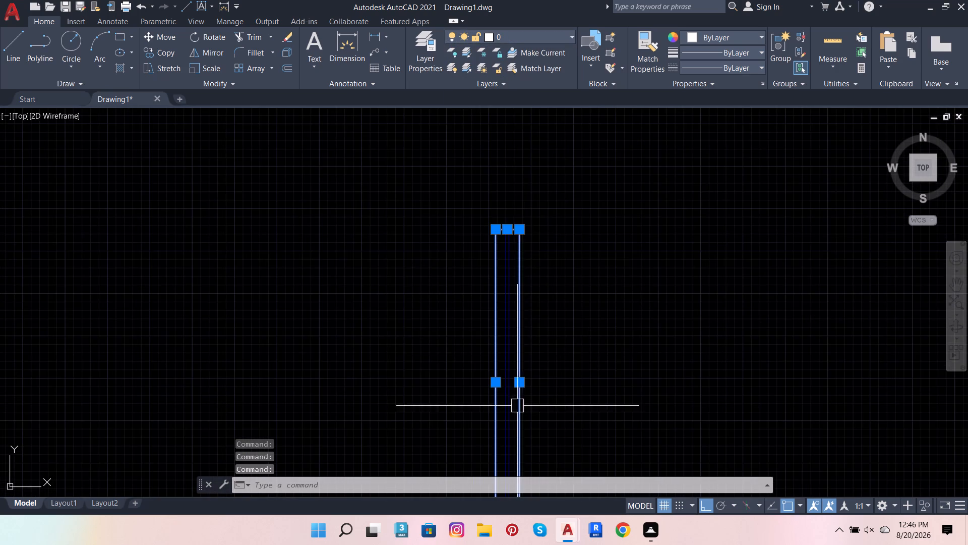
scroll(527, 263, "down", 3)
scroll(526, 322, "up", 7)
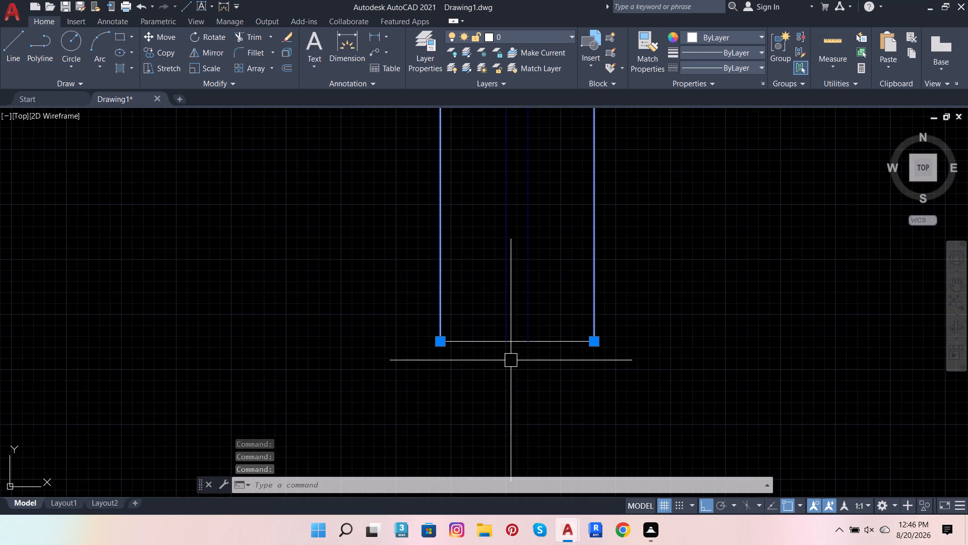
scroll(550, 337, "up", 3)
left_click(553, 358)
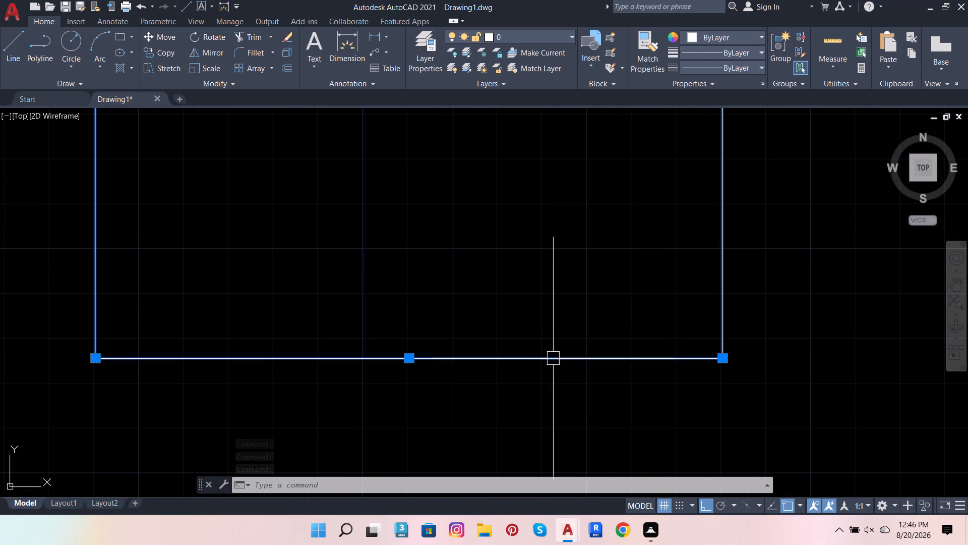
scroll(659, 289, "down", 1)
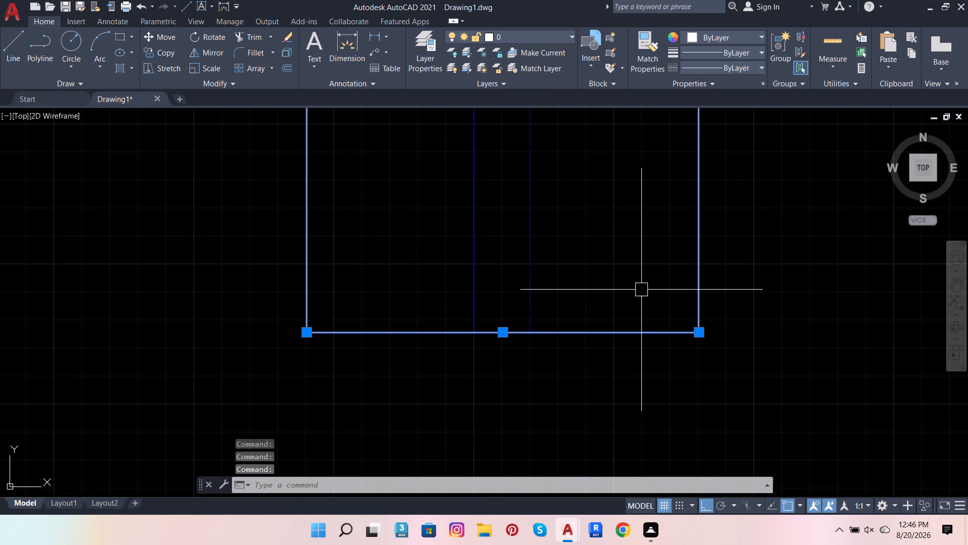
left_click(507, 43)
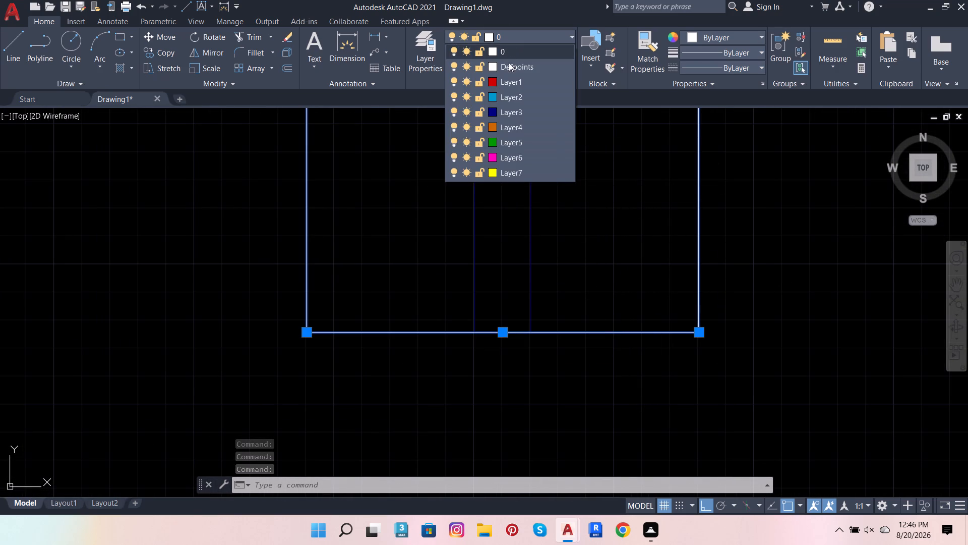
left_click(504, 132)
scroll(594, 277, "down", 3)
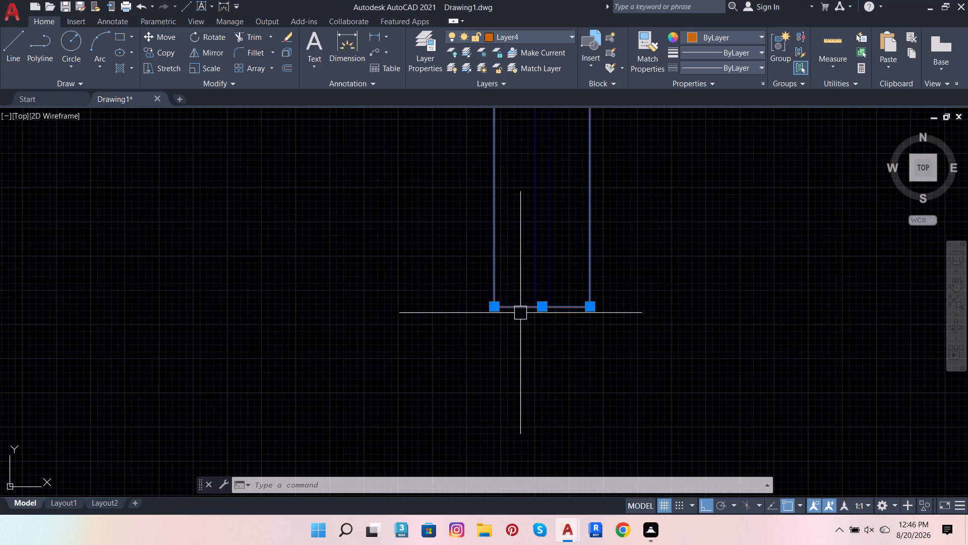
scroll(582, 310, "down", 3)
scroll(678, 276, "down", 3)
key("Escape")
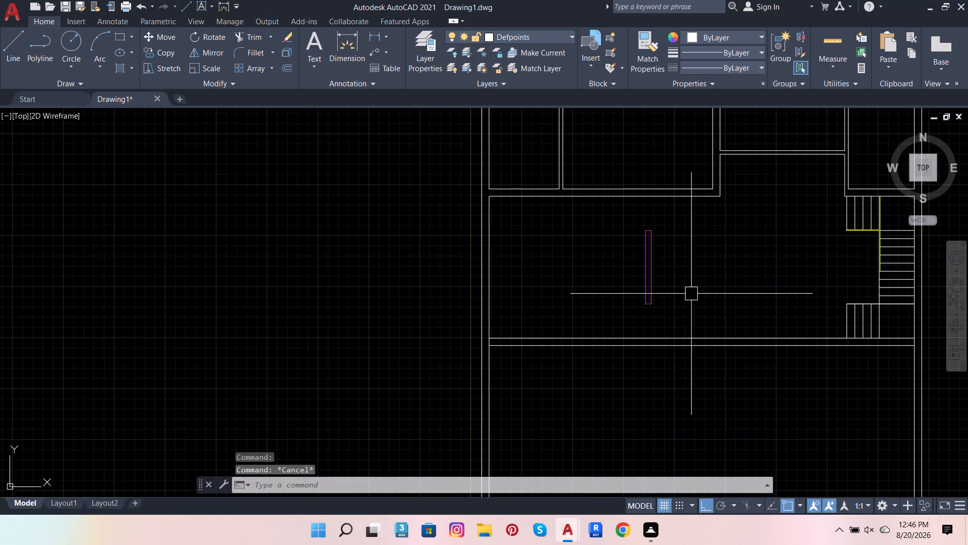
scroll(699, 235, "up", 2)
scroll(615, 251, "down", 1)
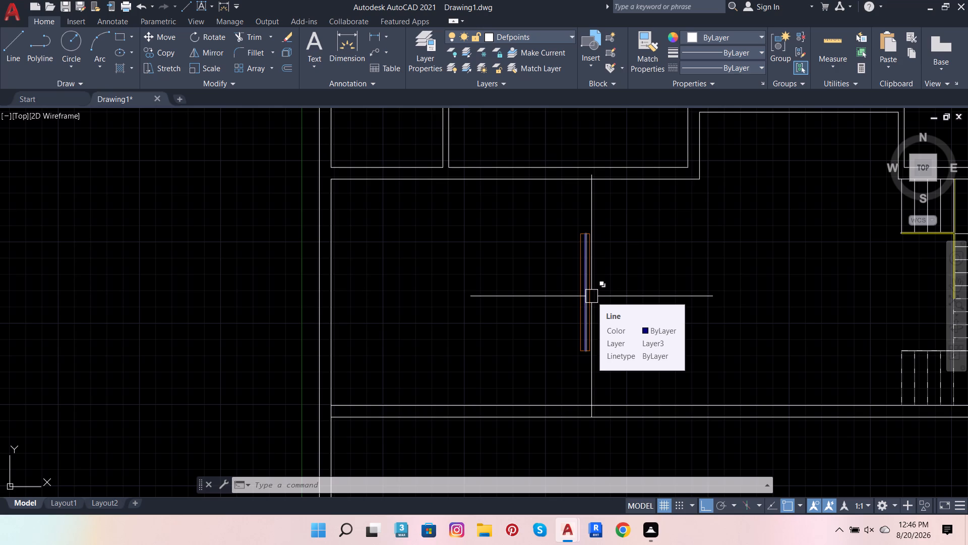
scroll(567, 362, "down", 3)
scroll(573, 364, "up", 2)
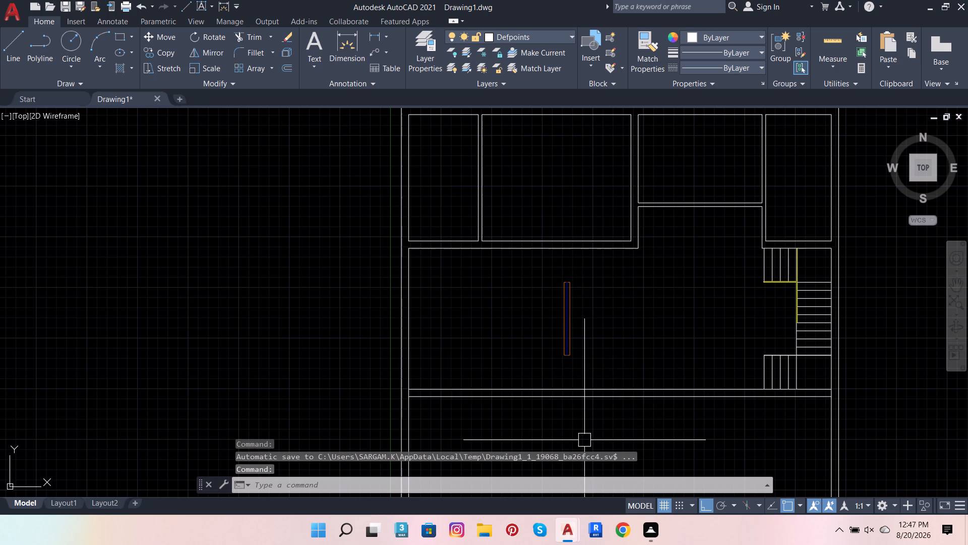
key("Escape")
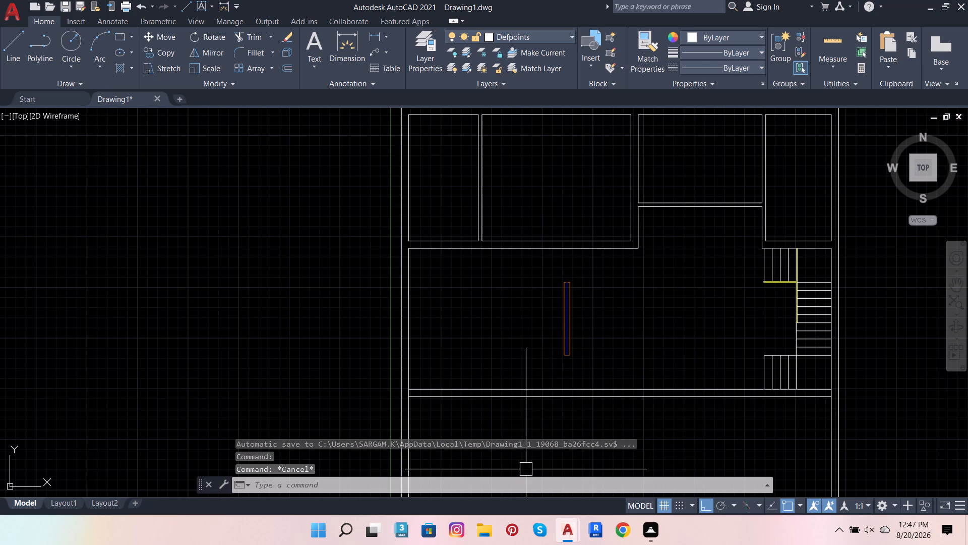
Offset the lower face of the horizontal wall below the staircase 15' downward to set the next room's depth.
left_click(777, 397)
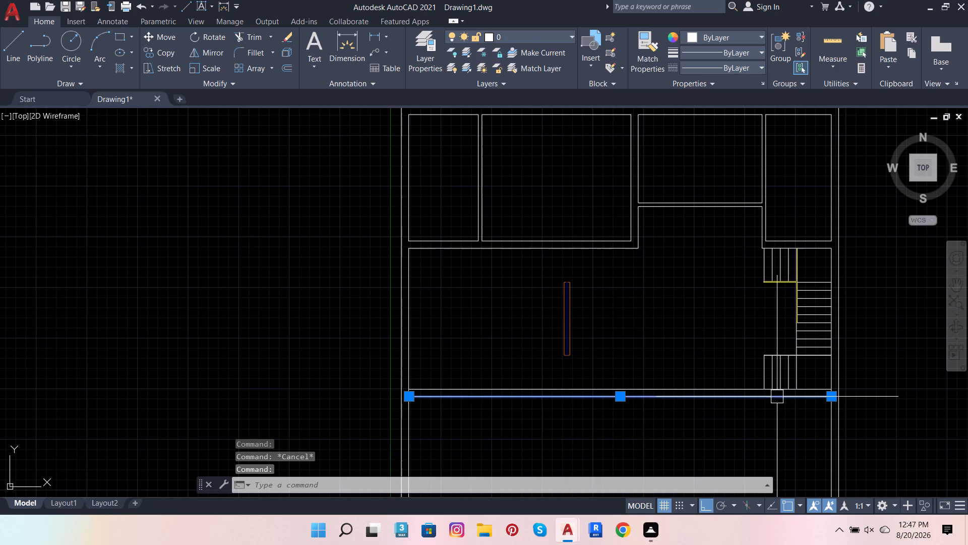
left_click(283, 65)
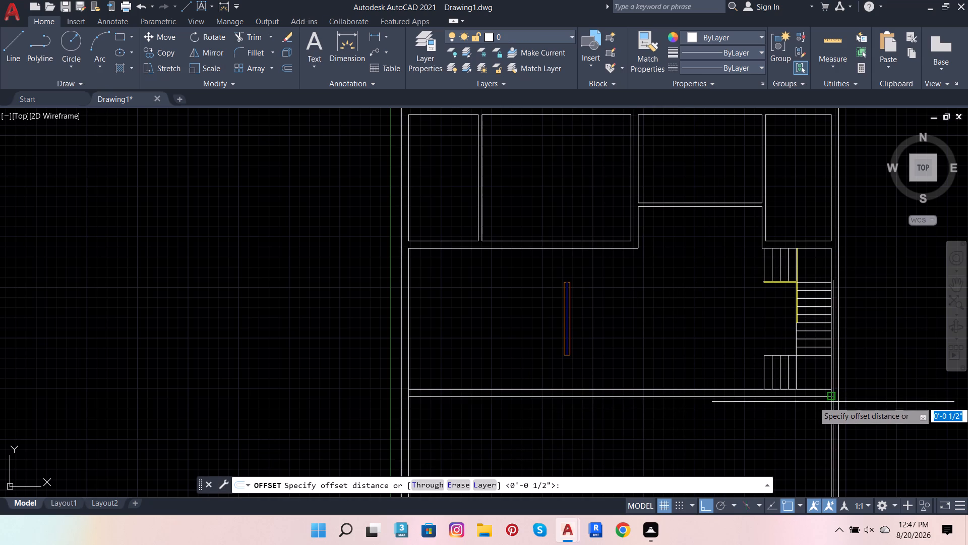
left_click(833, 399)
scroll(535, 242, "down", 4)
scroll(566, 287, "up", 2)
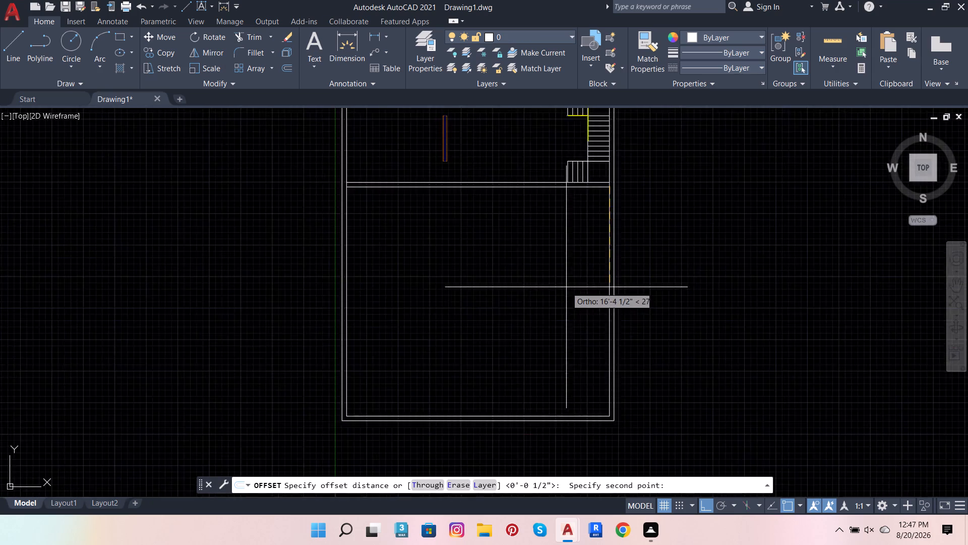
scroll(566, 287, "up", 2)
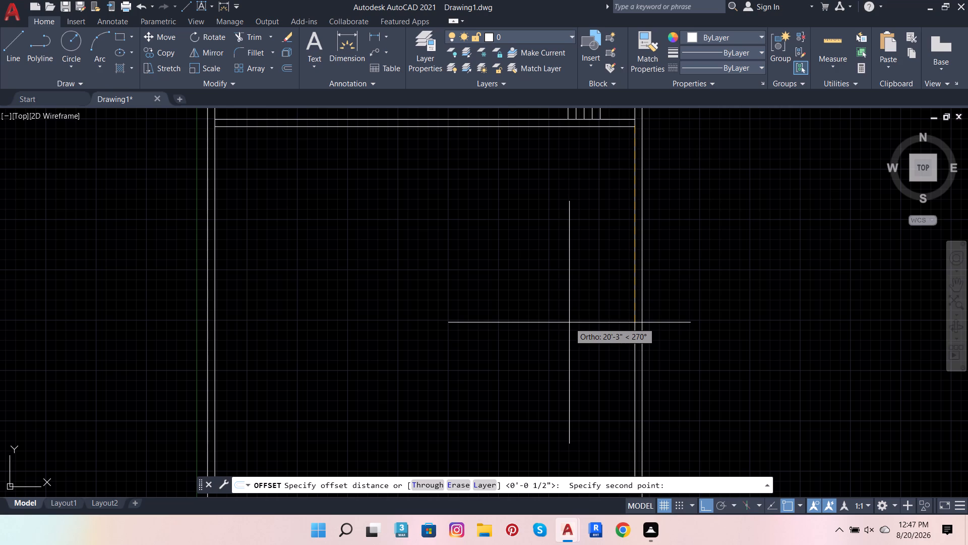
type("15")
key("apostrophe")
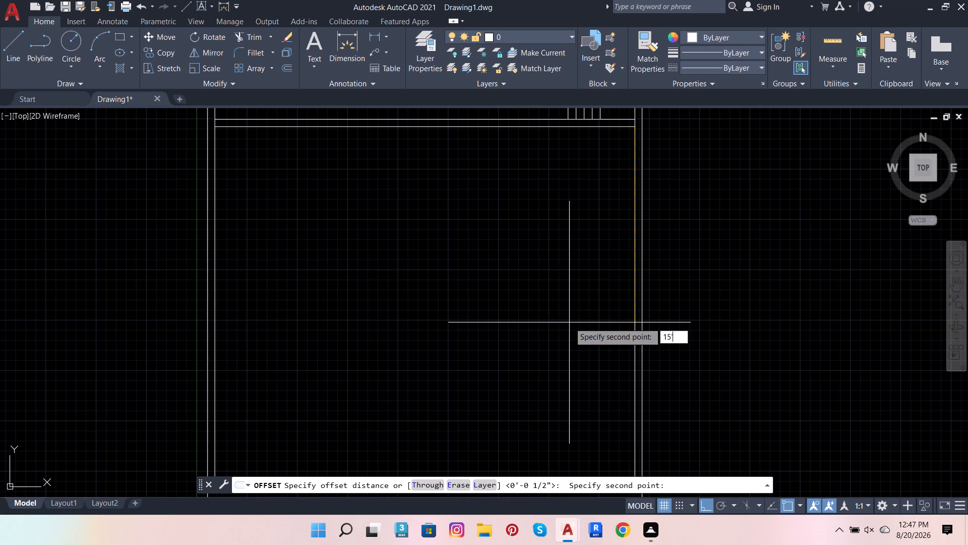
key("Return")
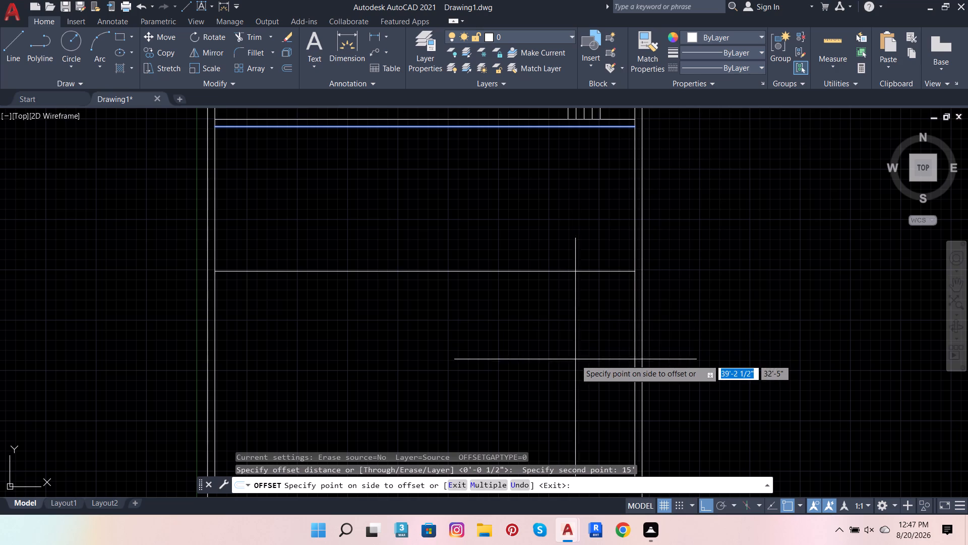
scroll(575, 359, "down", 1)
left_click(566, 377)
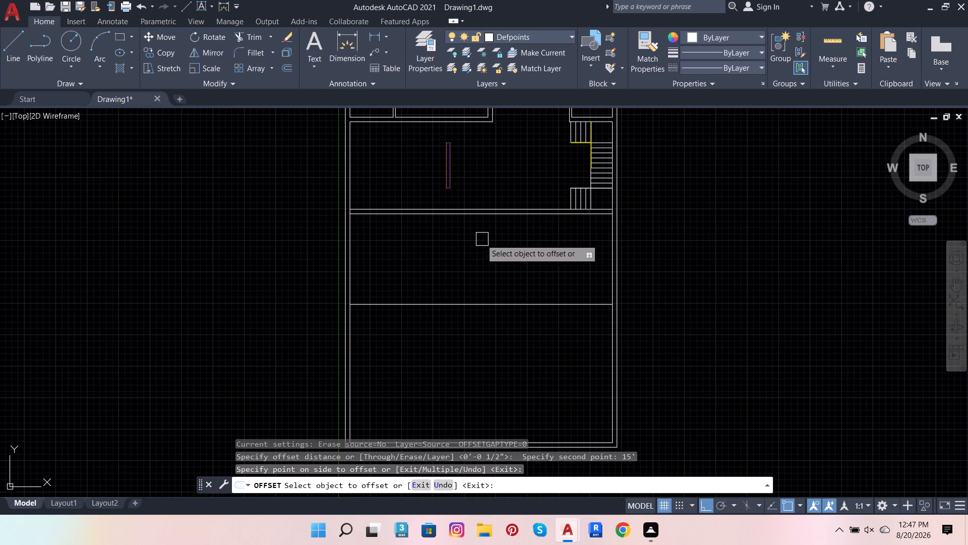
Offset the new horizontal line 9" downward to give the wall its thickness.
scroll(531, 267, "up", 1)
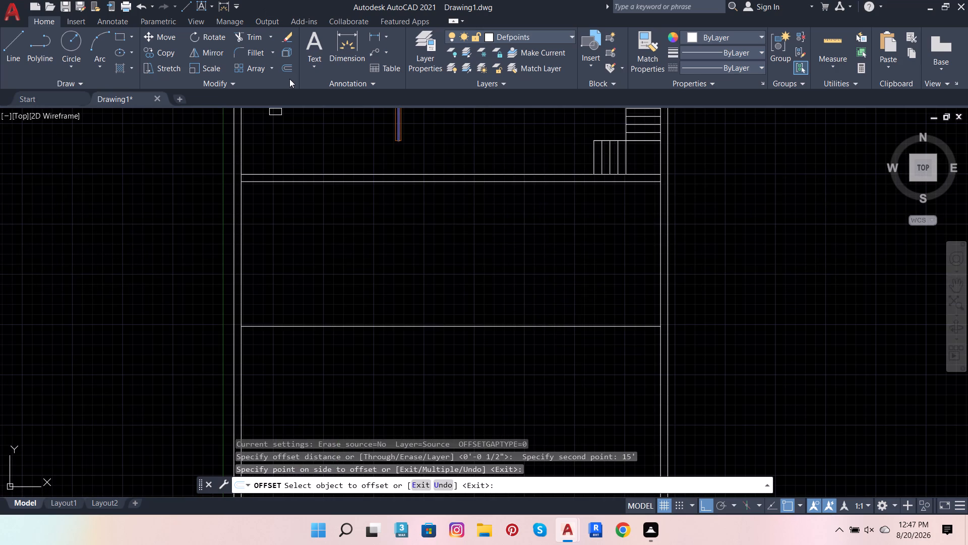
left_click(288, 69)
left_click(281, 326)
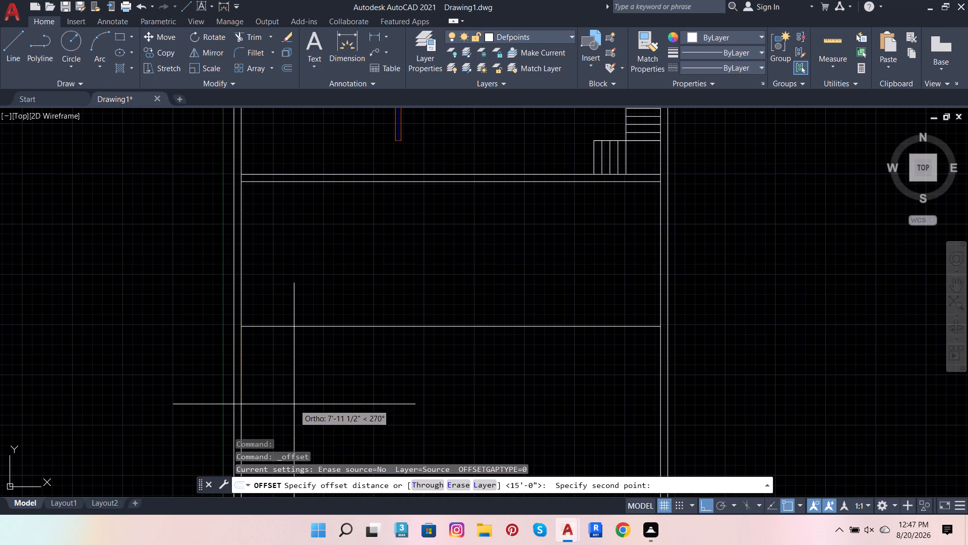
key("9")
key("Return")
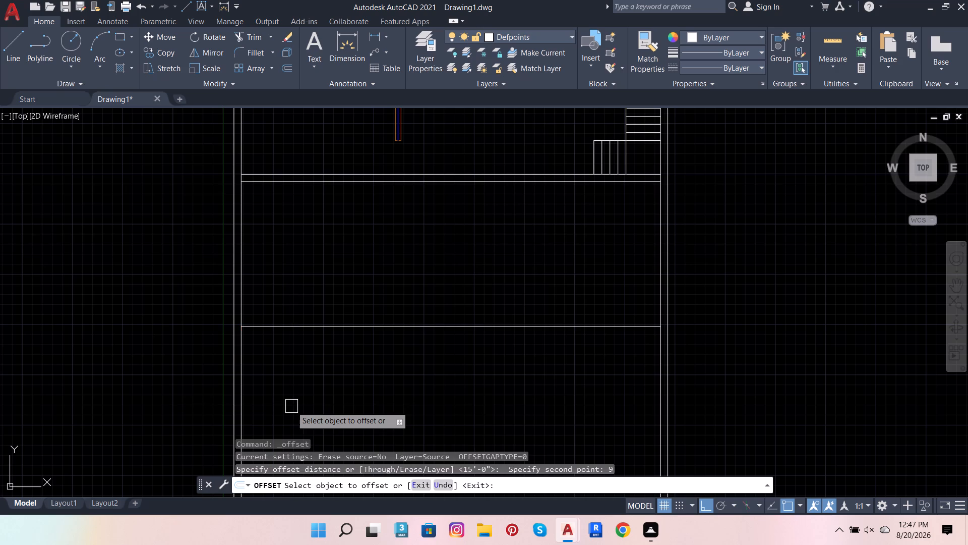
left_click(355, 331)
left_click(357, 367)
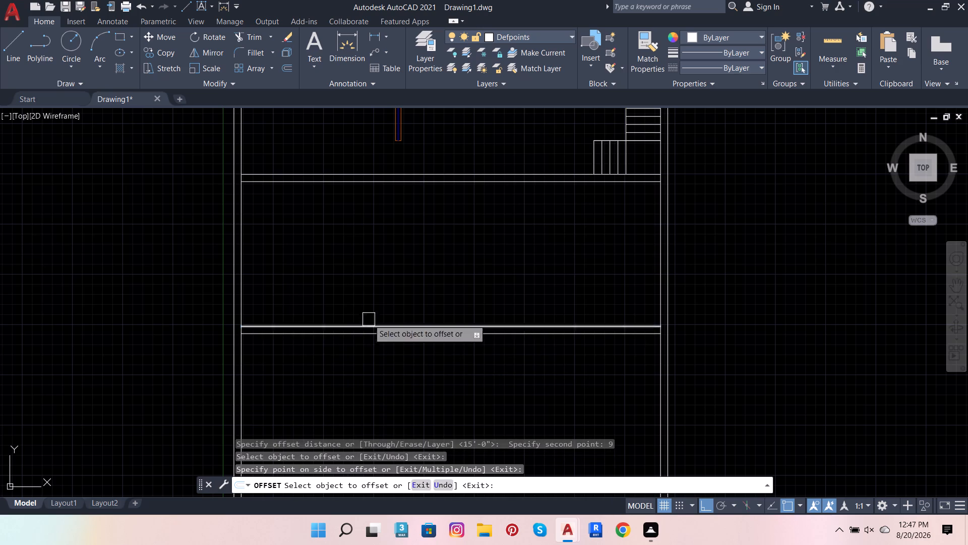
key("Escape")
key("Escape")
key("Escape")
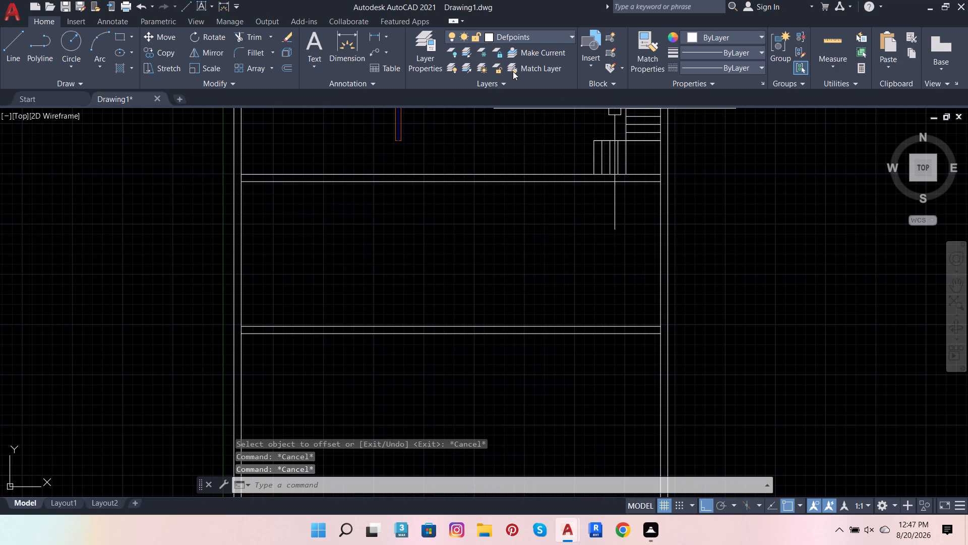
Trim the right outer wall's inner face where the two lower 9" horizontal walls meet it.
left_click(250, 34)
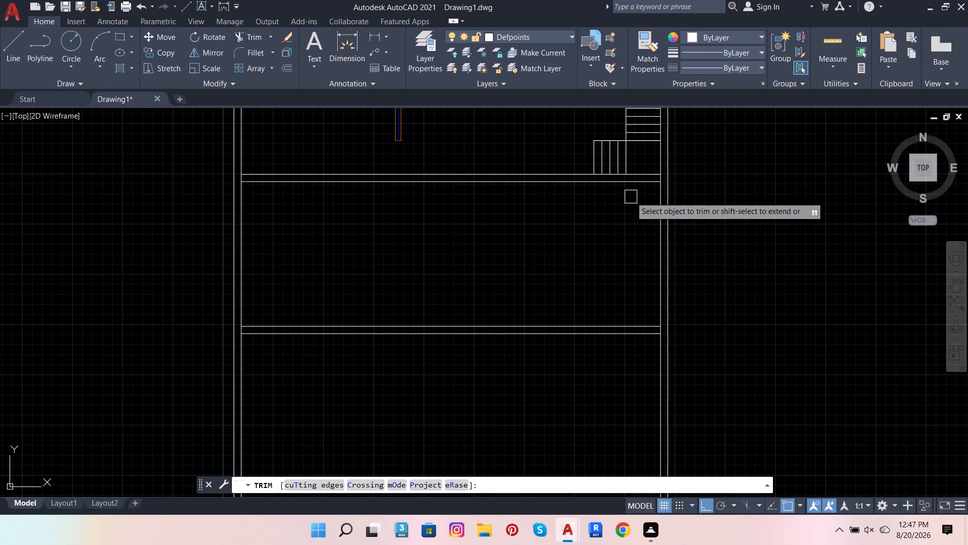
scroll(654, 161, "up", 3)
left_click(670, 217)
scroll(677, 211, "down", 4)
scroll(668, 333, "up", 3)
scroll(699, 225, "up", 2)
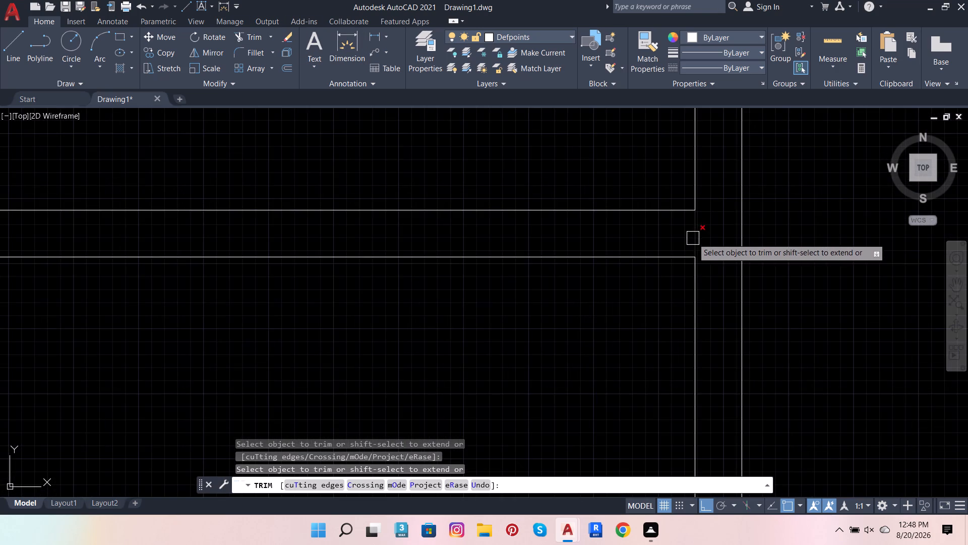
left_click(693, 238)
scroll(760, 245, "down", 4)
scroll(810, 328, "down", 2)
key("Escape")
key("Escape")
key("Escape")
key("Escape")
key("Escape")
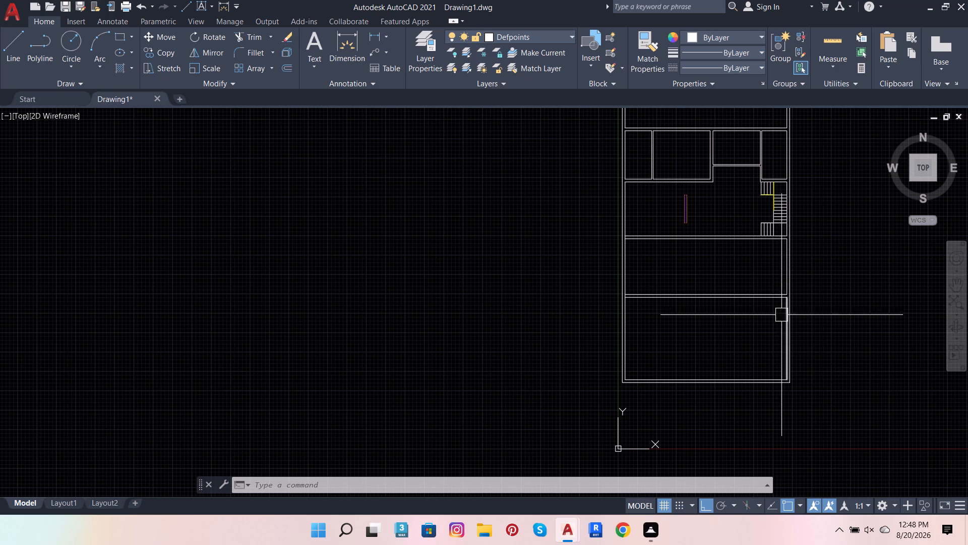
Offset the right inner wall face of the 15' deep room band 6'9" inward.
scroll(788, 275, "up", 3)
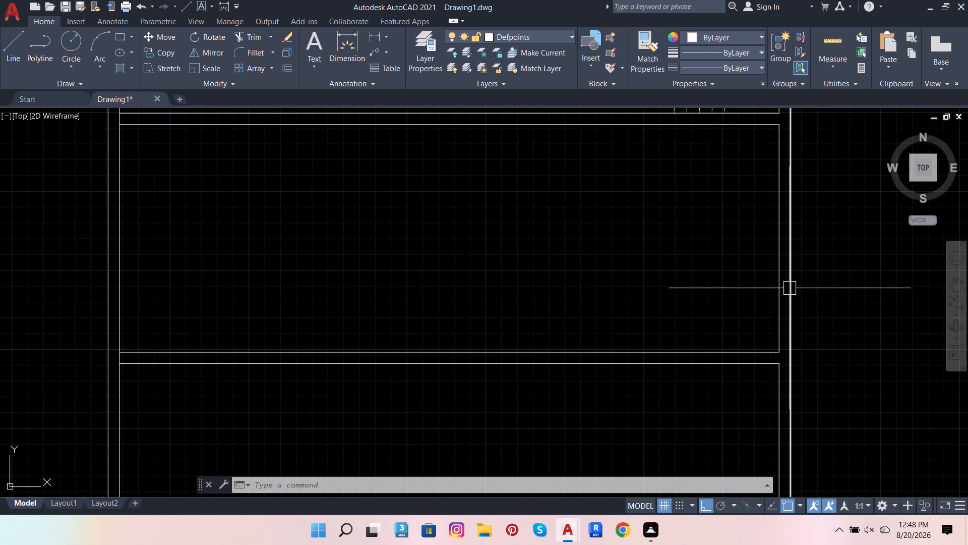
left_click(776, 293)
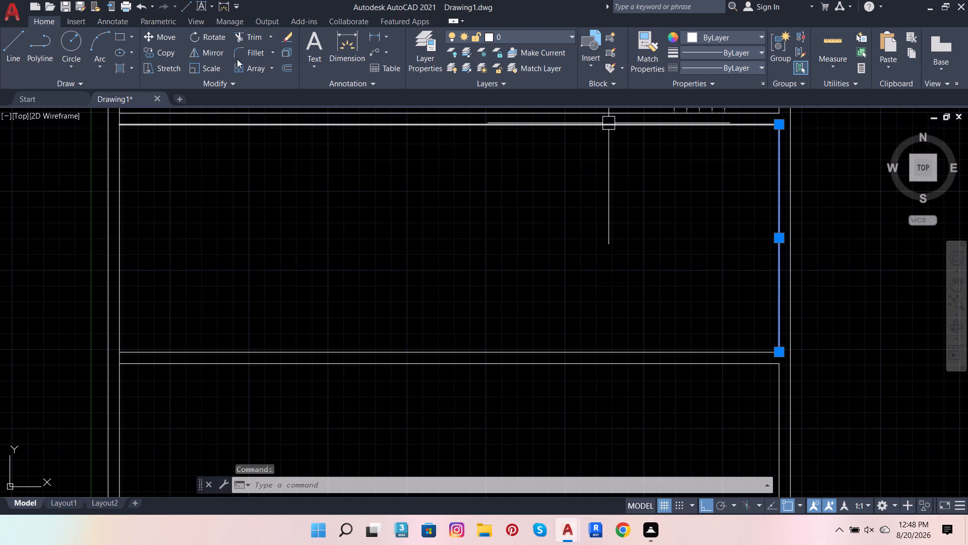
left_click(291, 69)
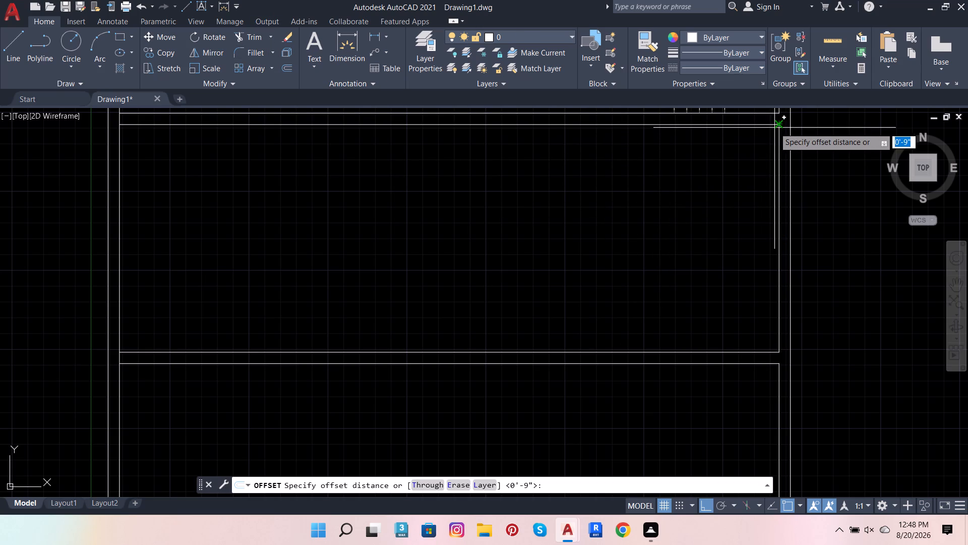
left_click(775, 128)
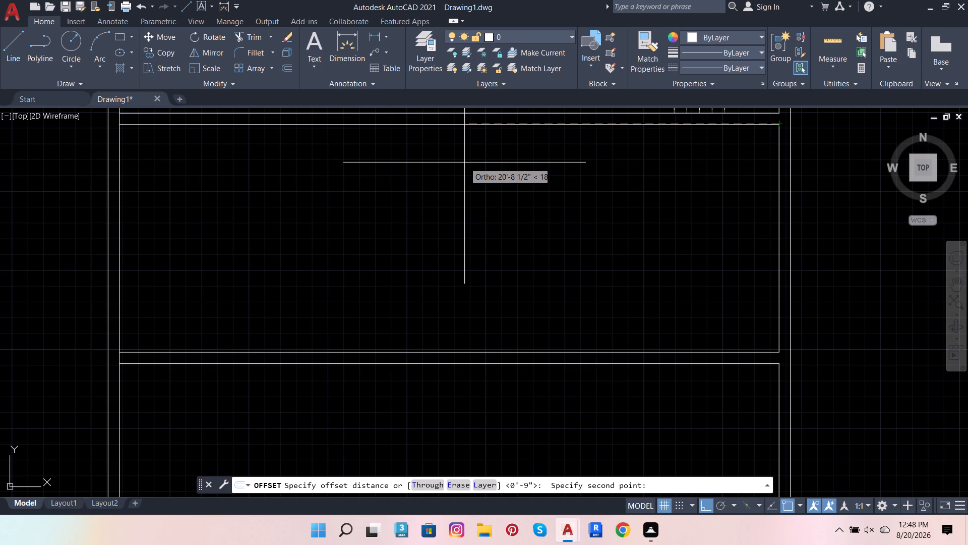
key("6")
type("'9")
key("Return")
left_click(464, 162)
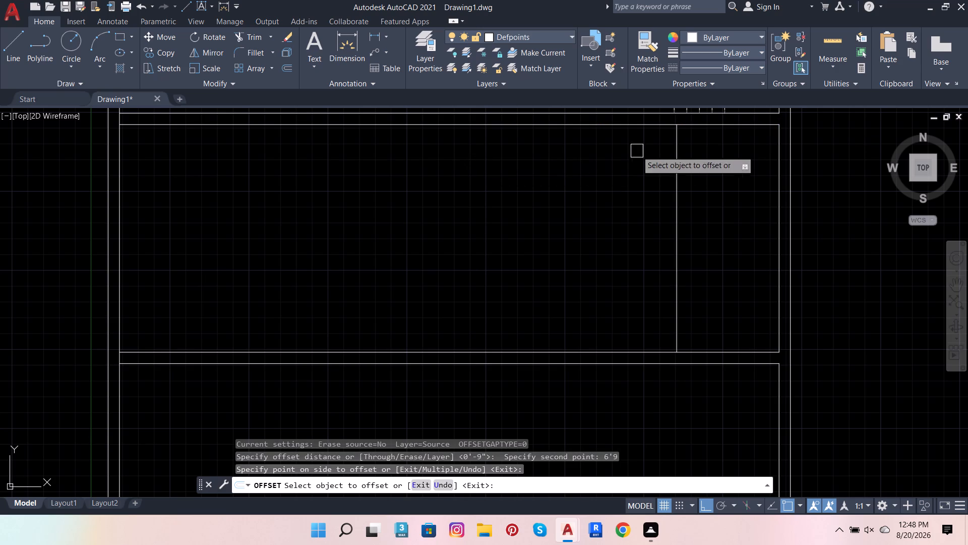
Offset the new vertical line 4.5" to the left to form a thin partition wall.
left_click(282, 67)
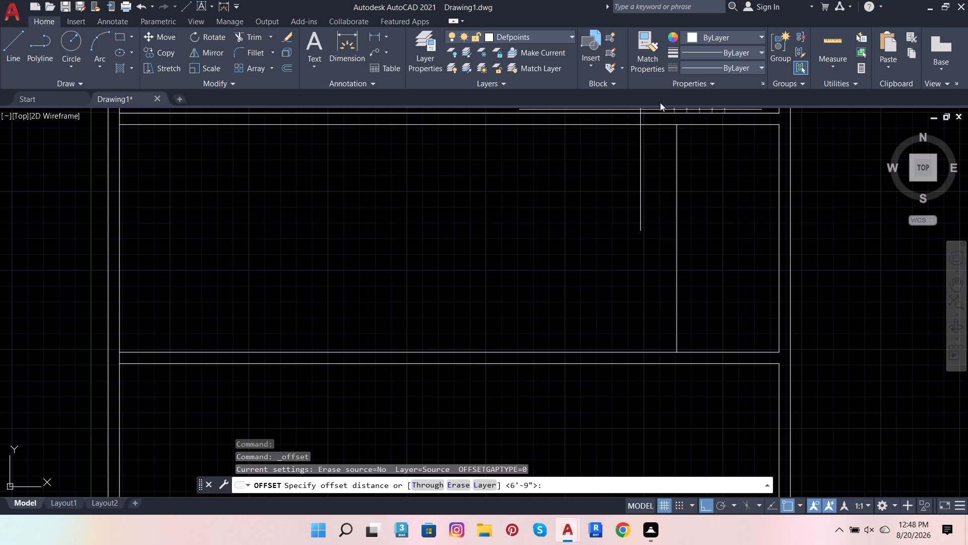
left_click(674, 123)
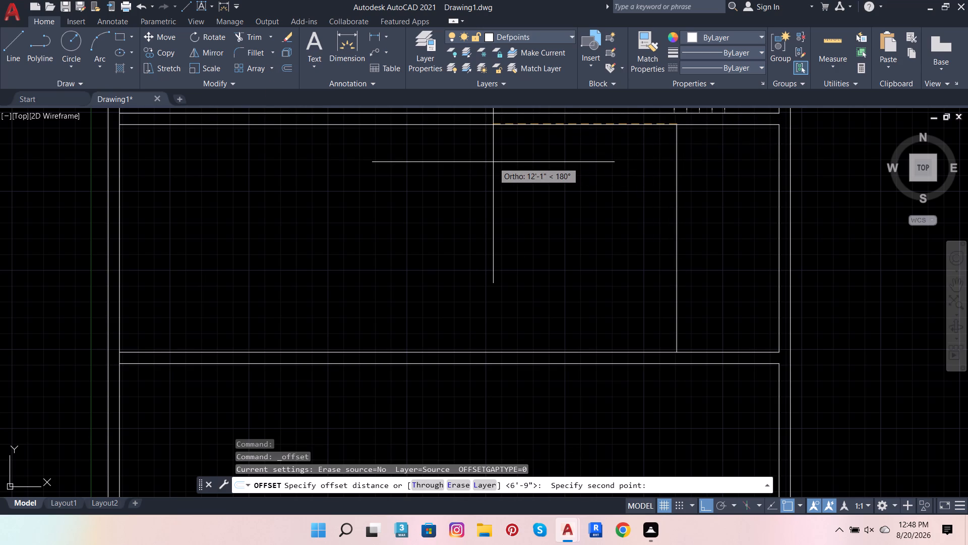
type("4.5")
key("Return")
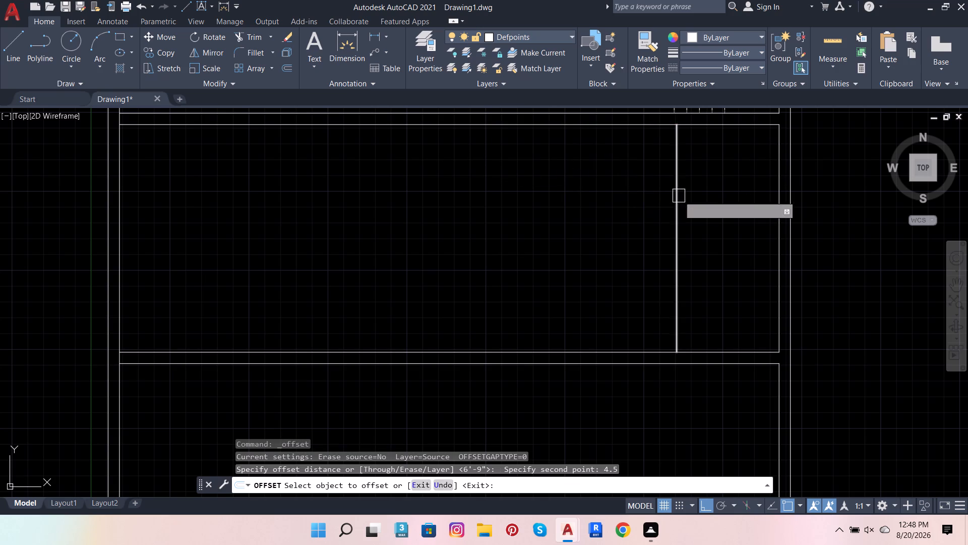
left_click_drag(679, 196, 650, 196)
left_click_drag(409, 196, 427, 193)
scroll(608, 159, "down", 2)
scroll(649, 128, "up", 2)
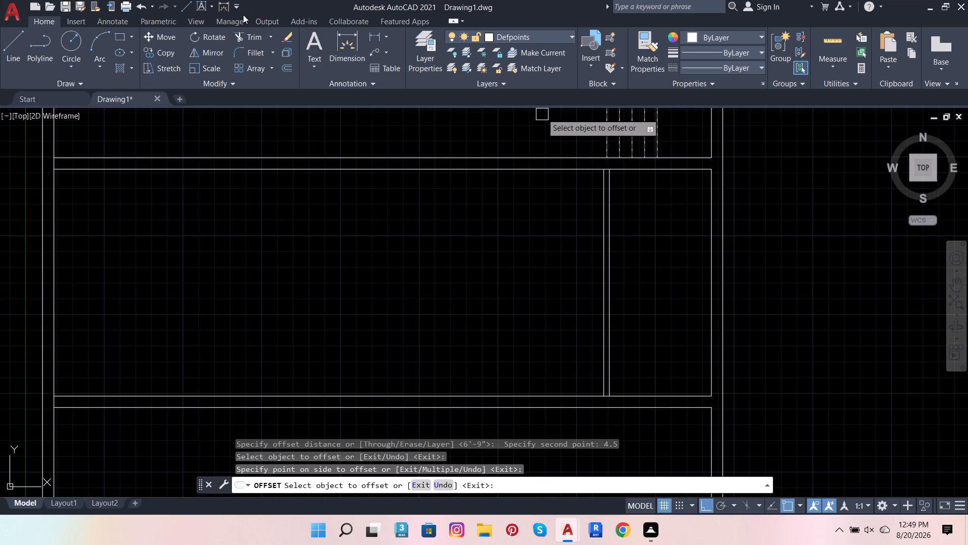
Offset the left face of the 4.5" partition 12'9" to the left to set the middle room's width.
left_click(282, 68)
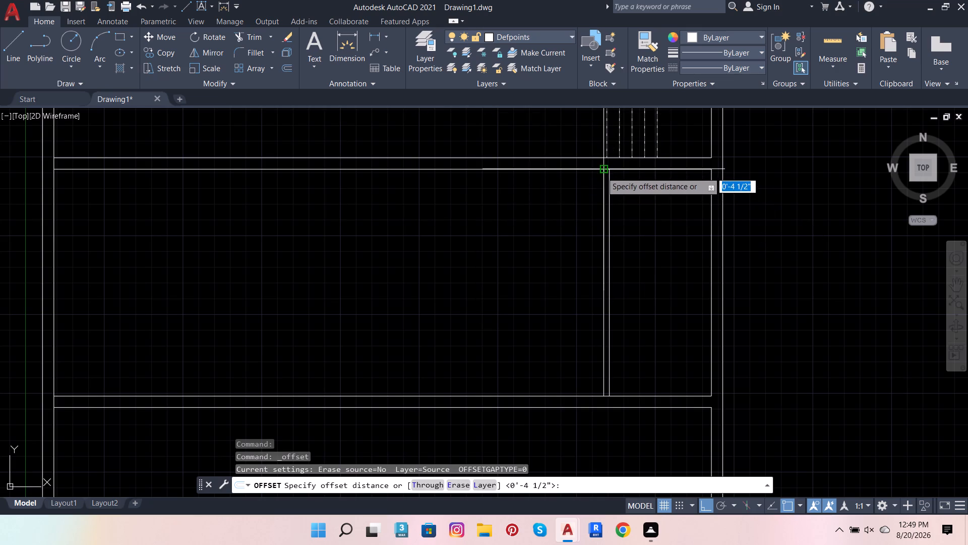
left_click(601, 172)
type("12")
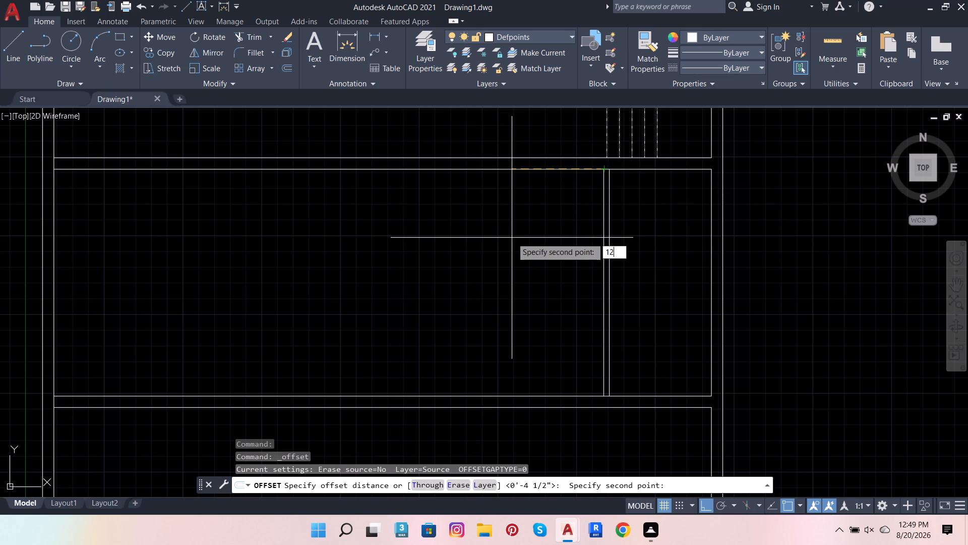
key("apostrophe")
key("9")
key("Return")
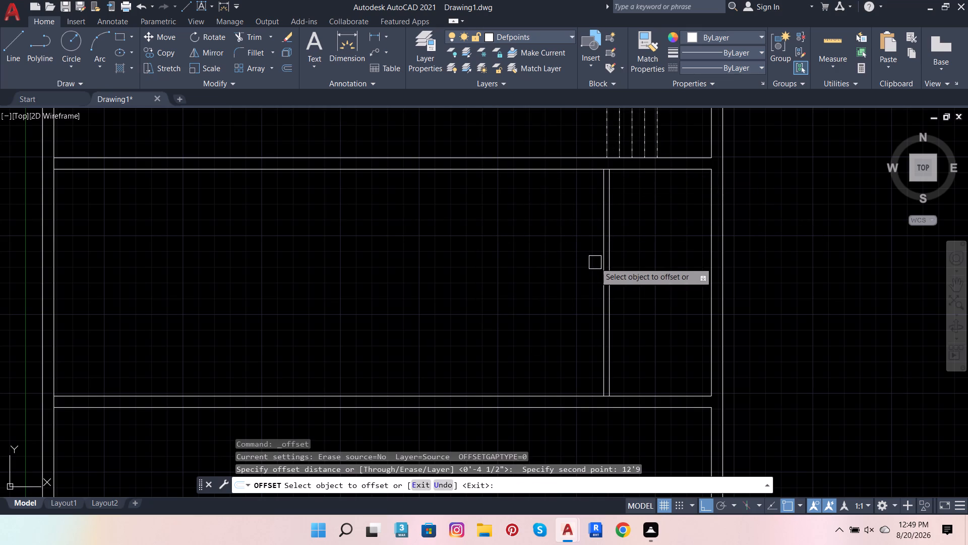
left_click_drag(601, 272, 594, 279)
left_click(481, 305)
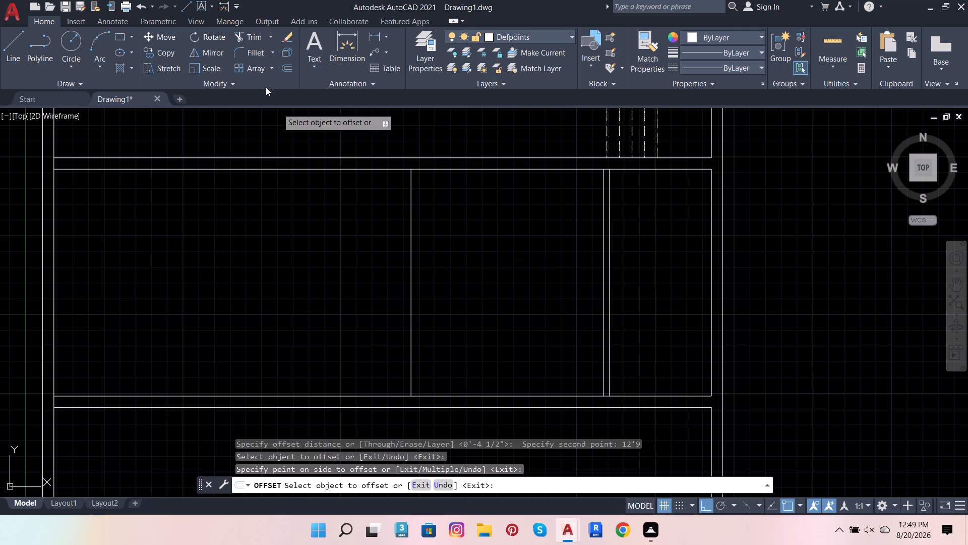
Offset the middle room's left boundary line 9" to the left to form a full-thickness wall.
left_click(289, 70)
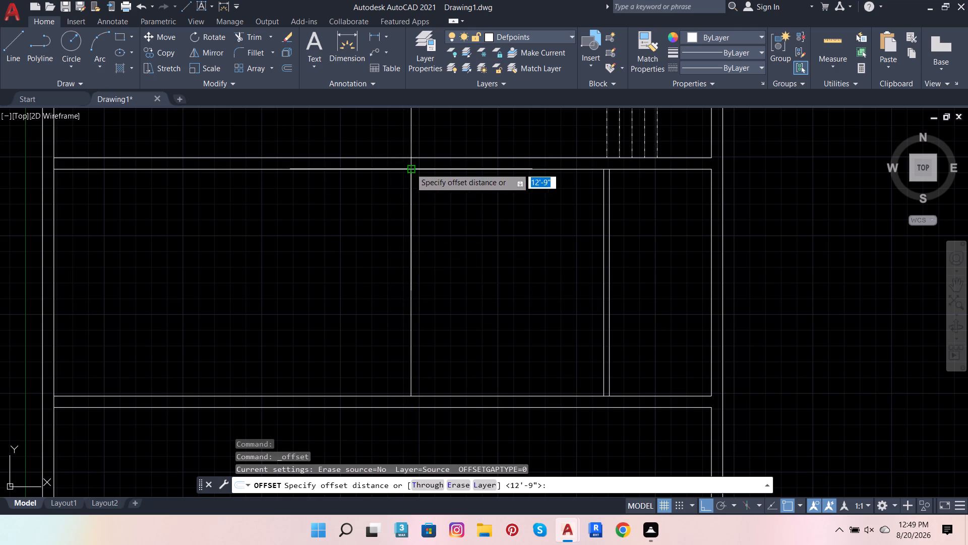
left_click(410, 168)
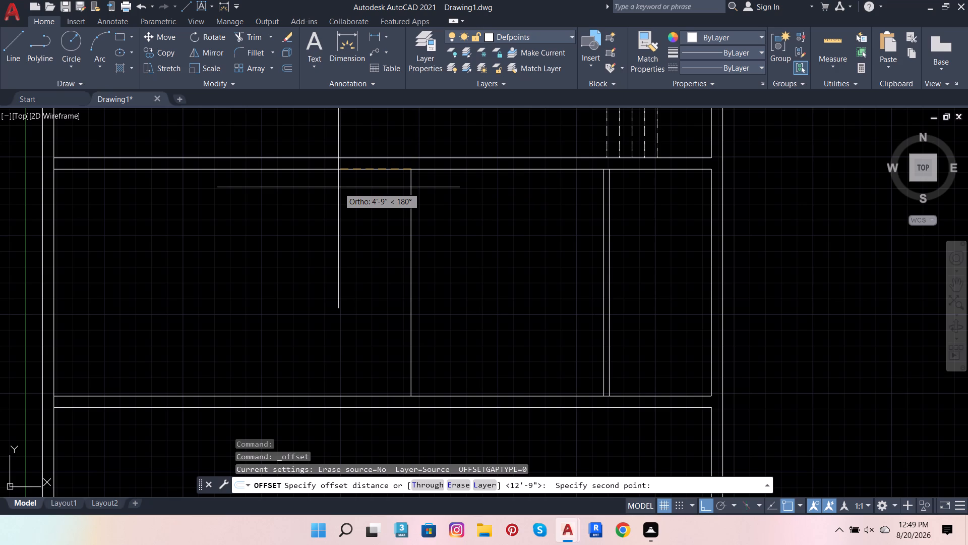
key("9")
key("Return")
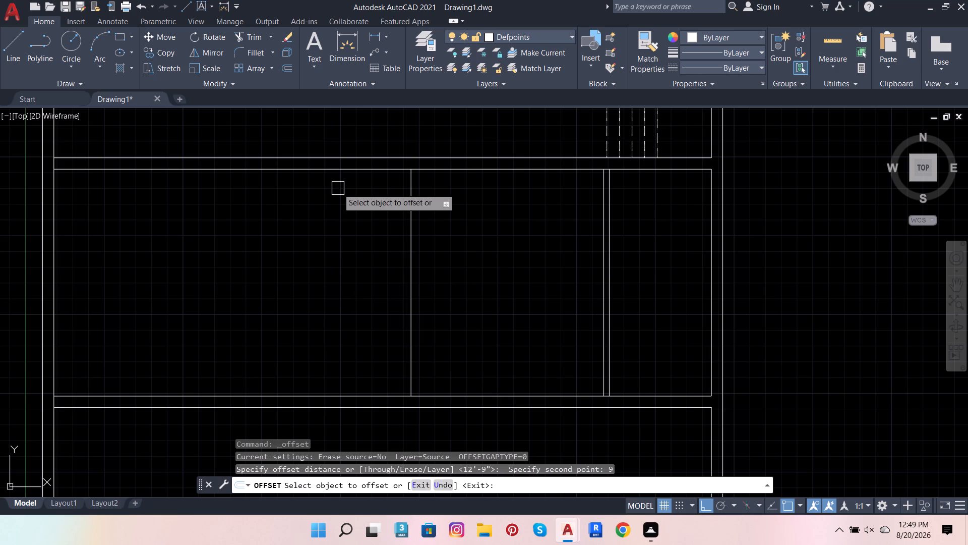
left_click(410, 222)
left_click(101, 243)
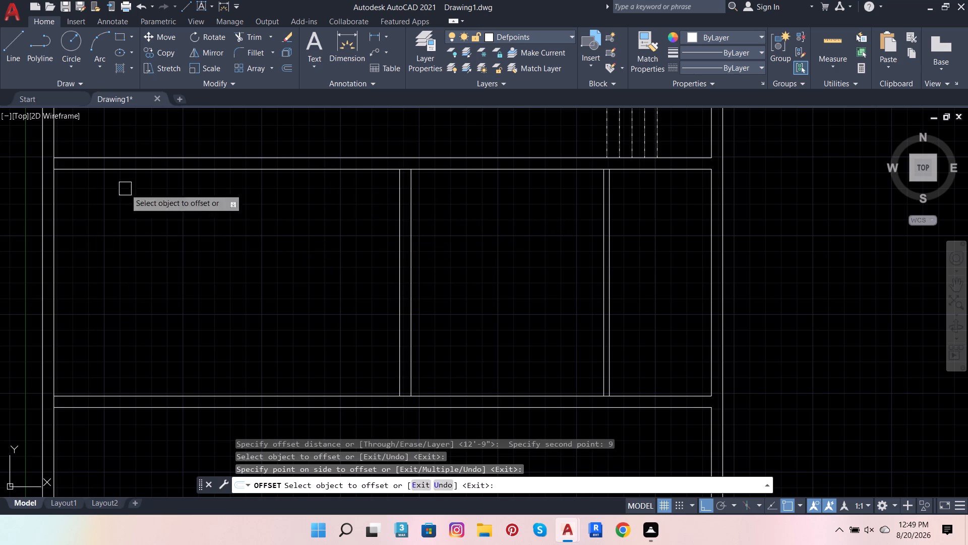
Offset the left face of the middle room's 9" wall 6' to the left to set the narrow room's width.
left_click(286, 65)
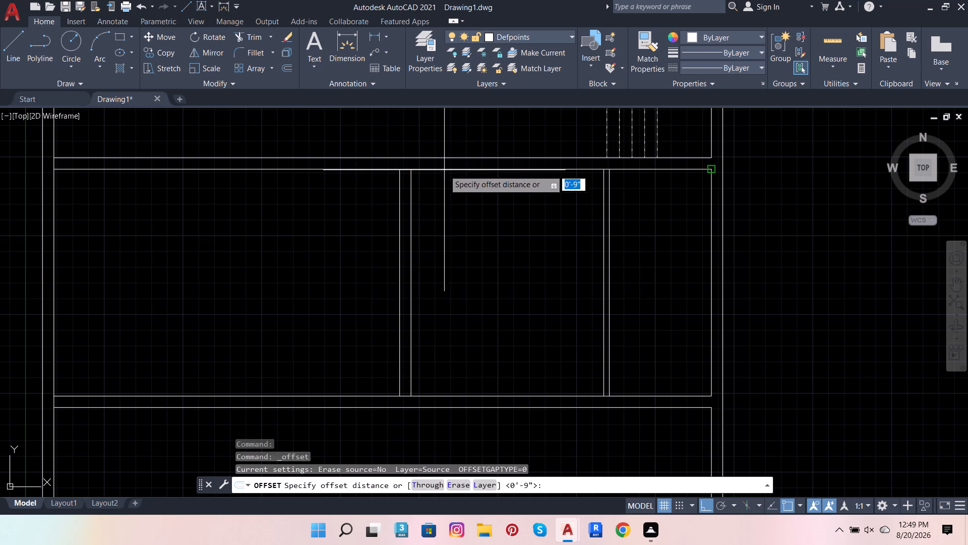
left_click(397, 171)
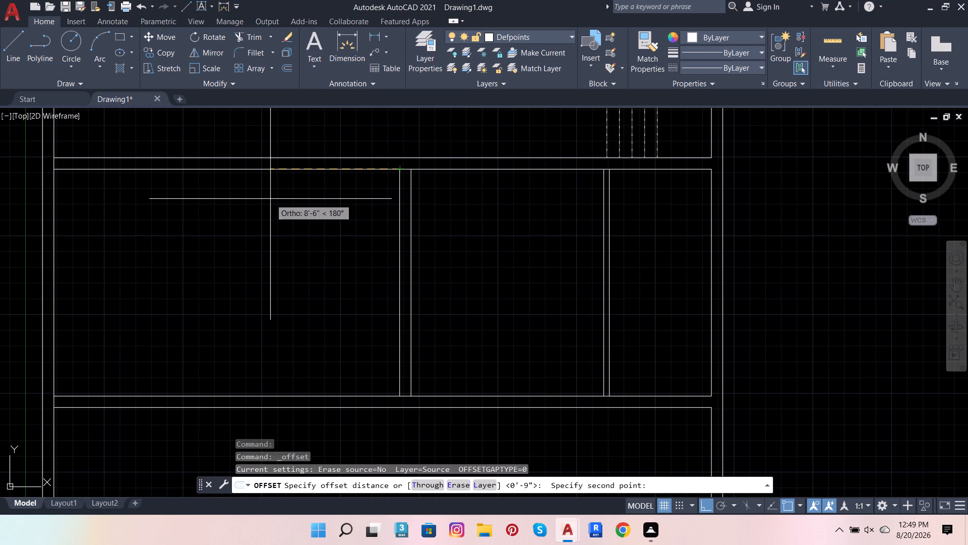
key("9")
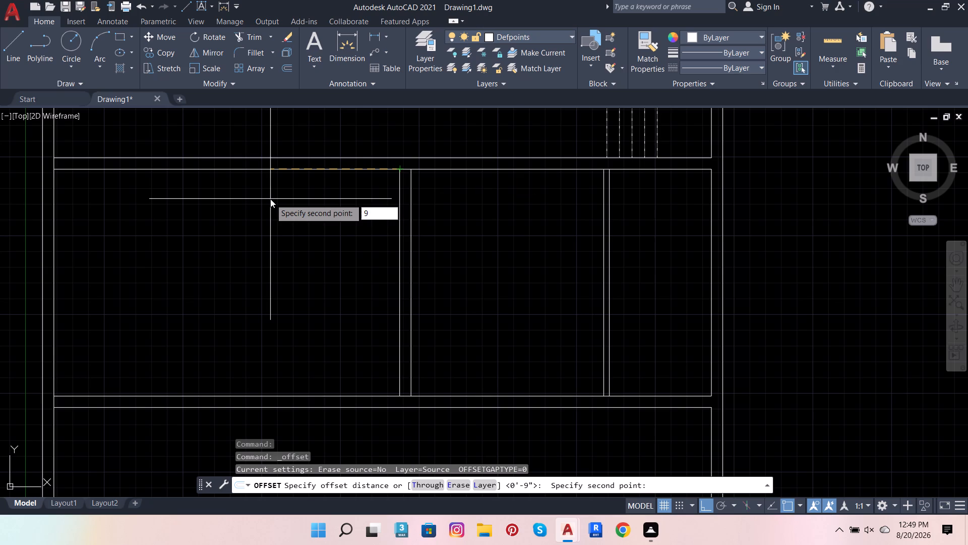
key("BackSpace")
key("6")
key("apostrophe")
key("Return")
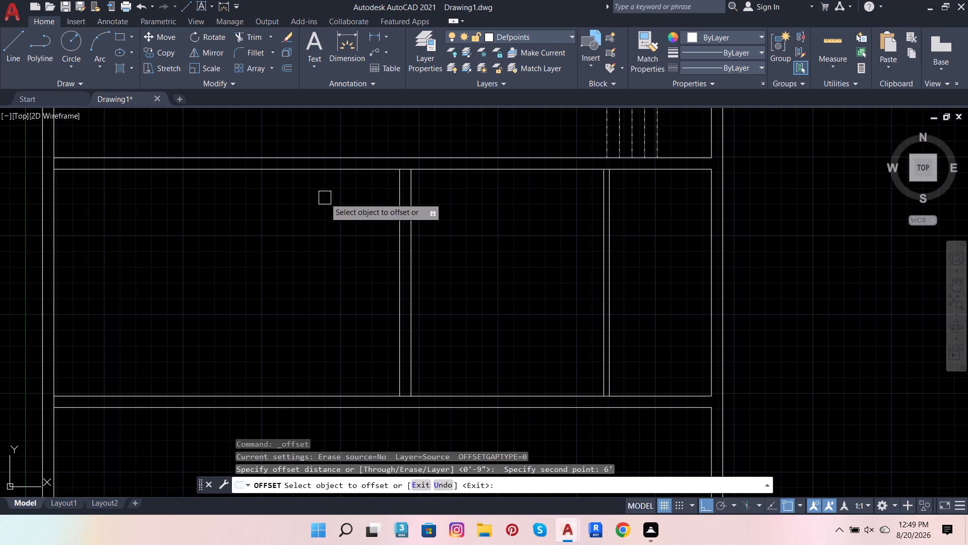
left_click(400, 212)
left_click(262, 229)
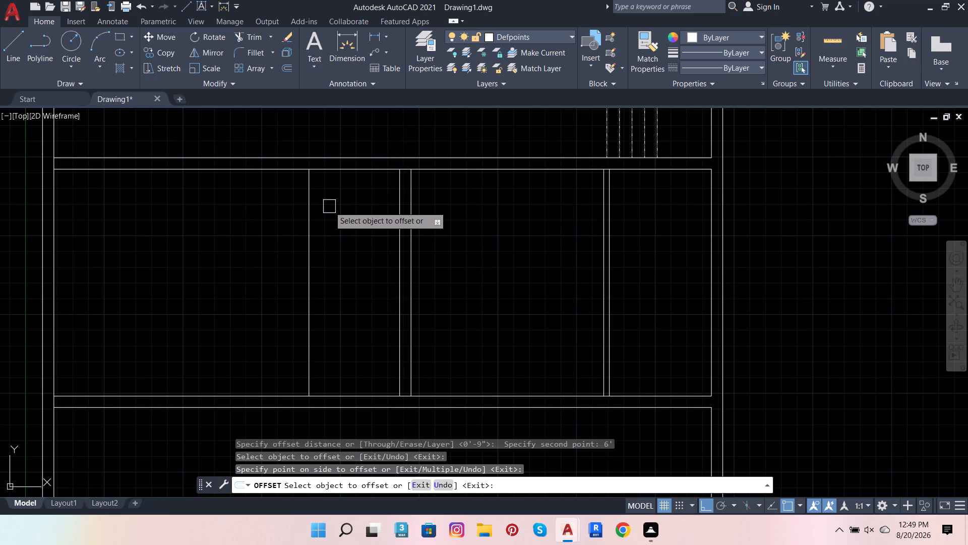
key("Escape")
key("Escape")
key("Escape")
key("Escape")
key("Escape")
key("Escape")
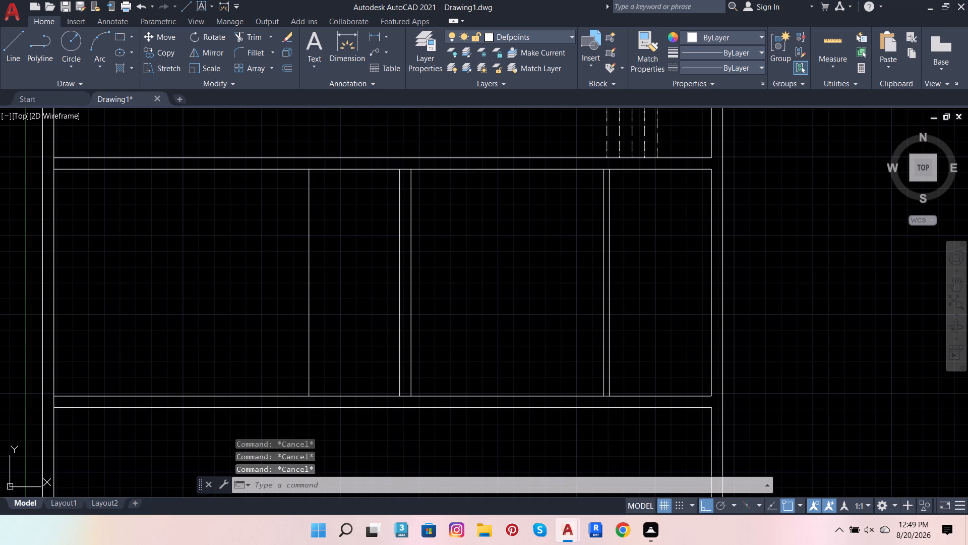
Check the narrow room's width with a temporary linear dimension between its two side lines, and delete the dimension.
left_click(351, 34)
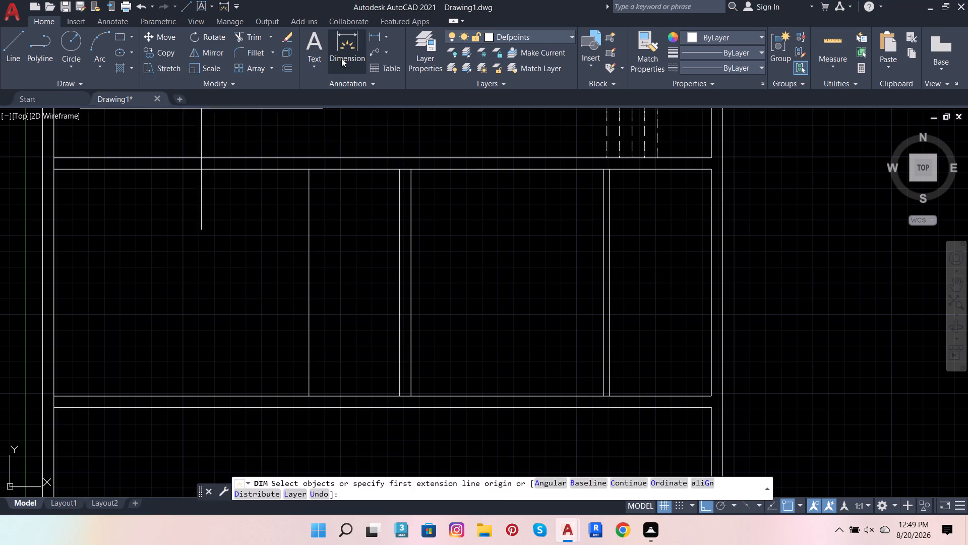
left_click(309, 168)
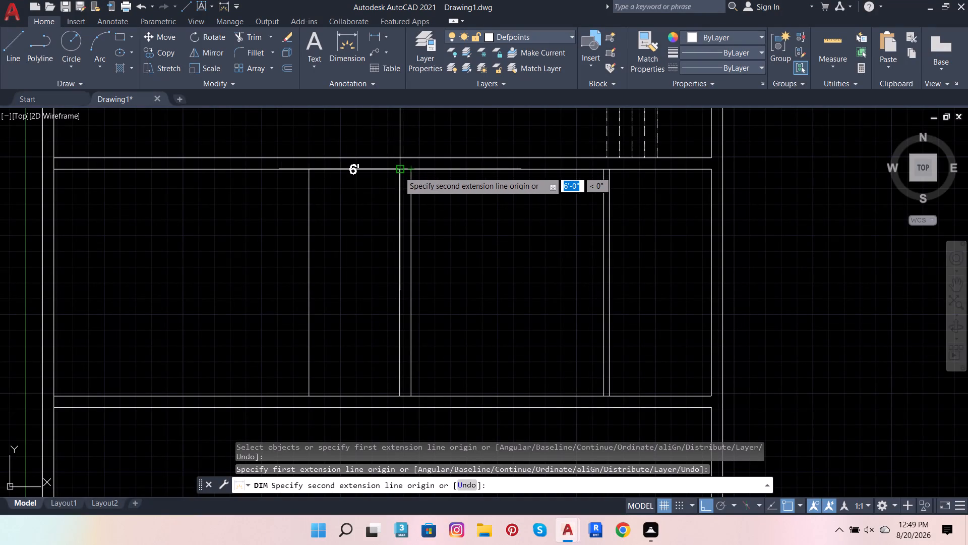
left_click(399, 172)
left_click(373, 222)
key("Escape")
key("Escape")
key("Escape")
key("Escape")
key("Escape")
key("Escape")
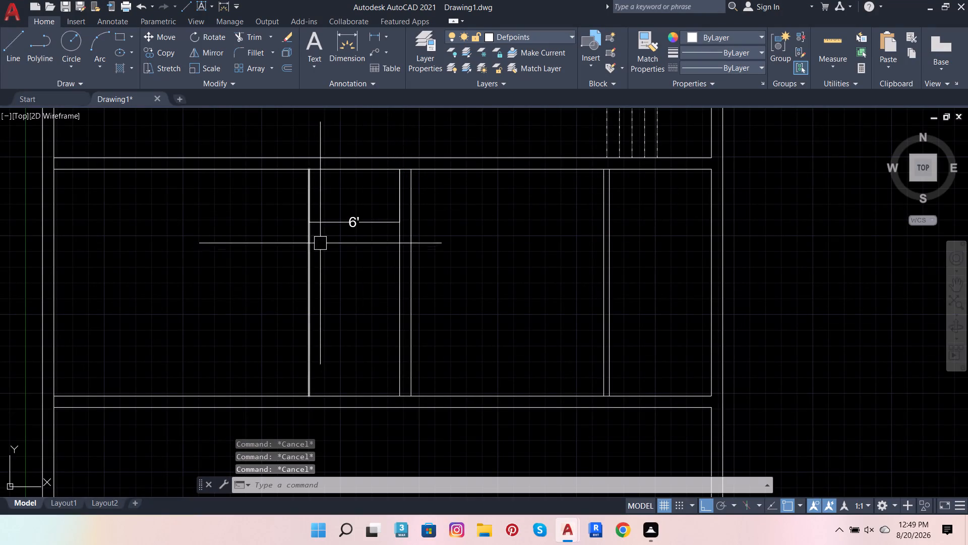
left_click(342, 226)
key("Delete")
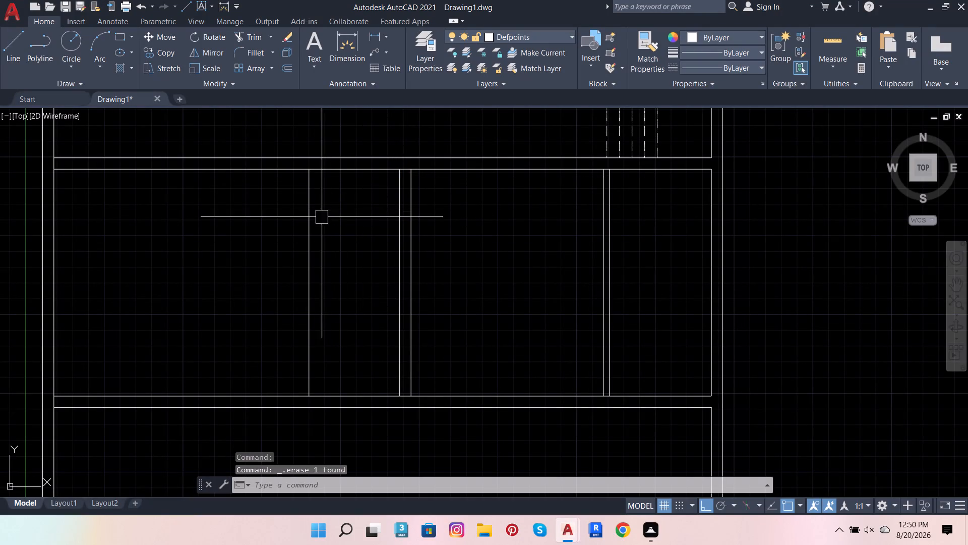
Offset the narrow room's left boundary line 9" to the left to form a full-thickness wall.
left_click(315, 244)
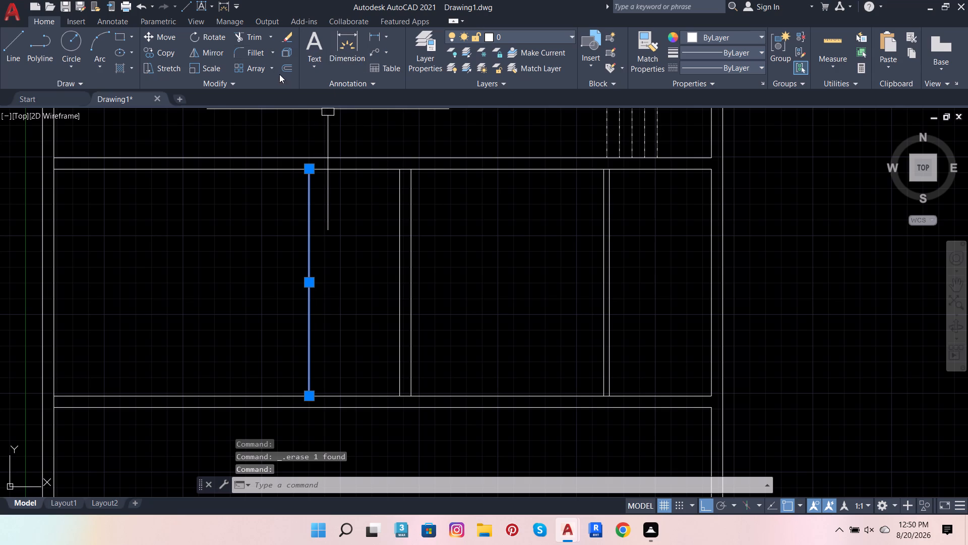
left_click(290, 68)
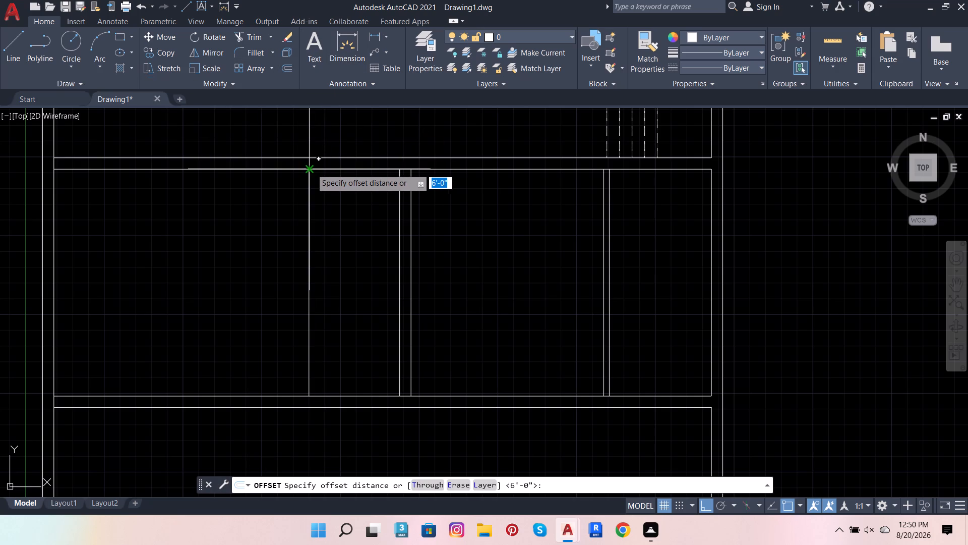
left_click(311, 169)
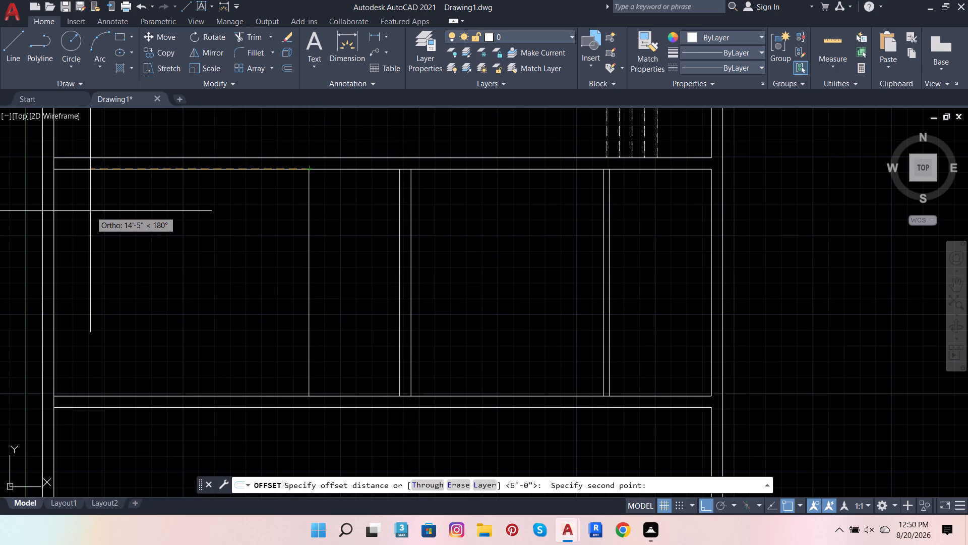
key("9")
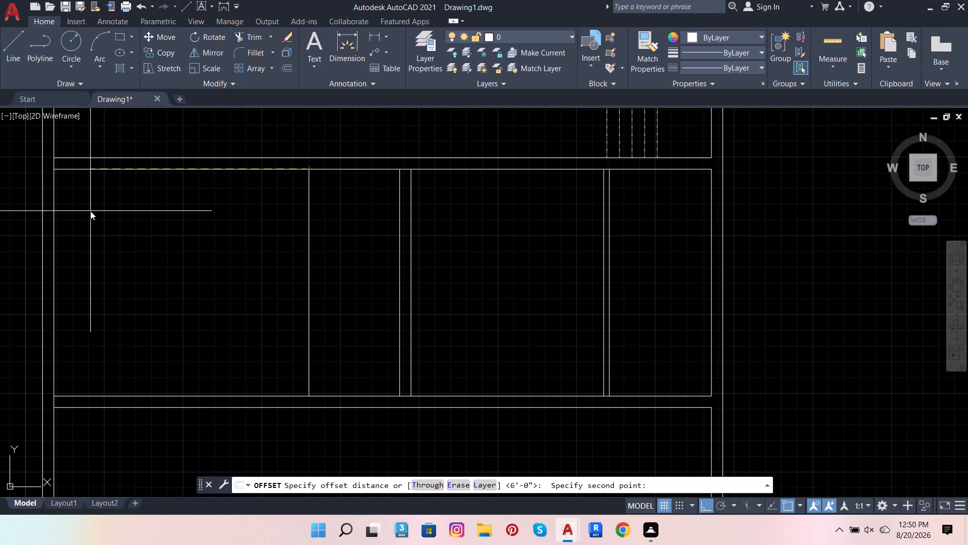
key("Return")
left_click(68, 191)
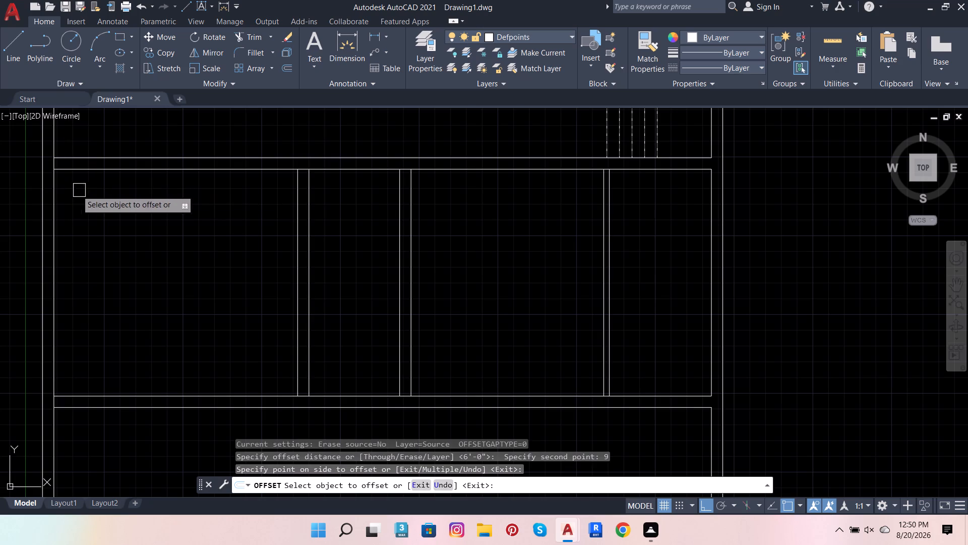
scroll(243, 250, "down", 2)
scroll(253, 222, "up", 2)
key("Escape")
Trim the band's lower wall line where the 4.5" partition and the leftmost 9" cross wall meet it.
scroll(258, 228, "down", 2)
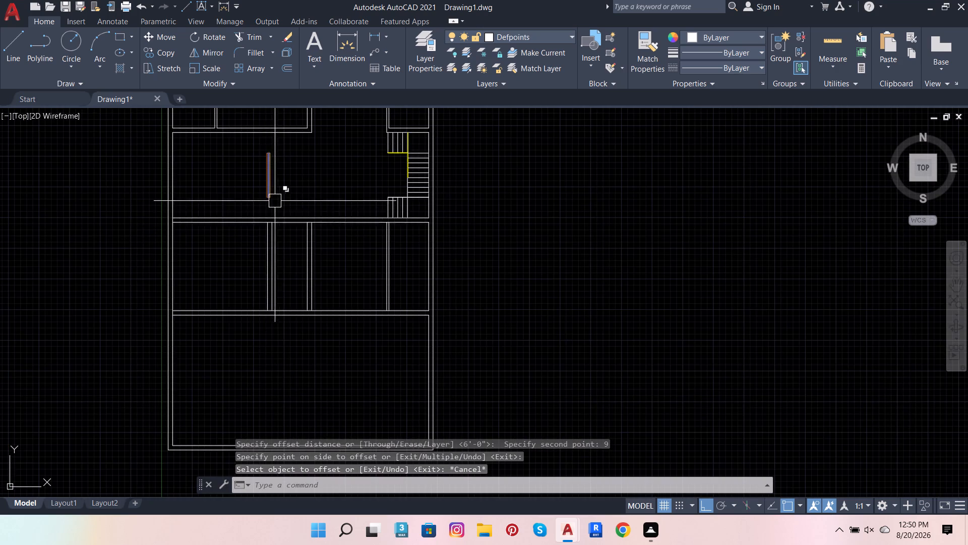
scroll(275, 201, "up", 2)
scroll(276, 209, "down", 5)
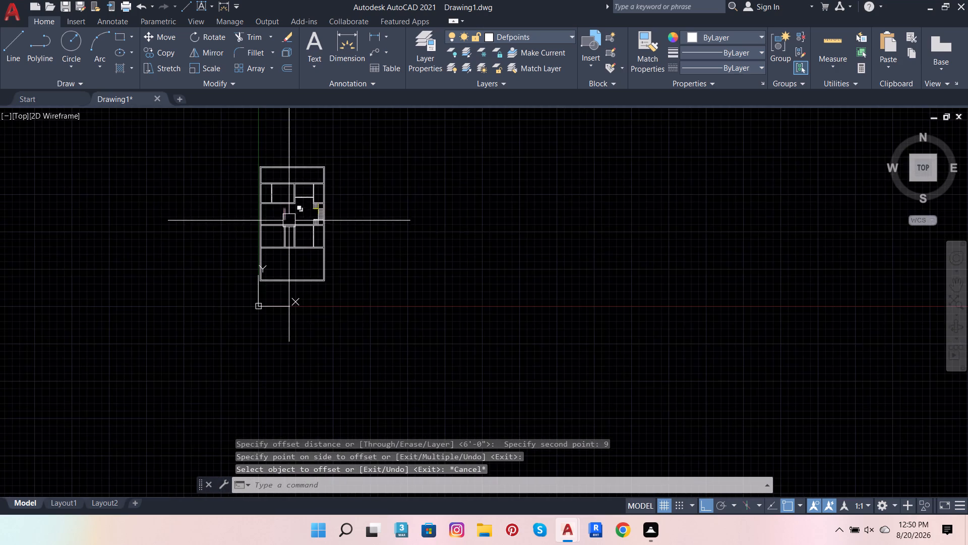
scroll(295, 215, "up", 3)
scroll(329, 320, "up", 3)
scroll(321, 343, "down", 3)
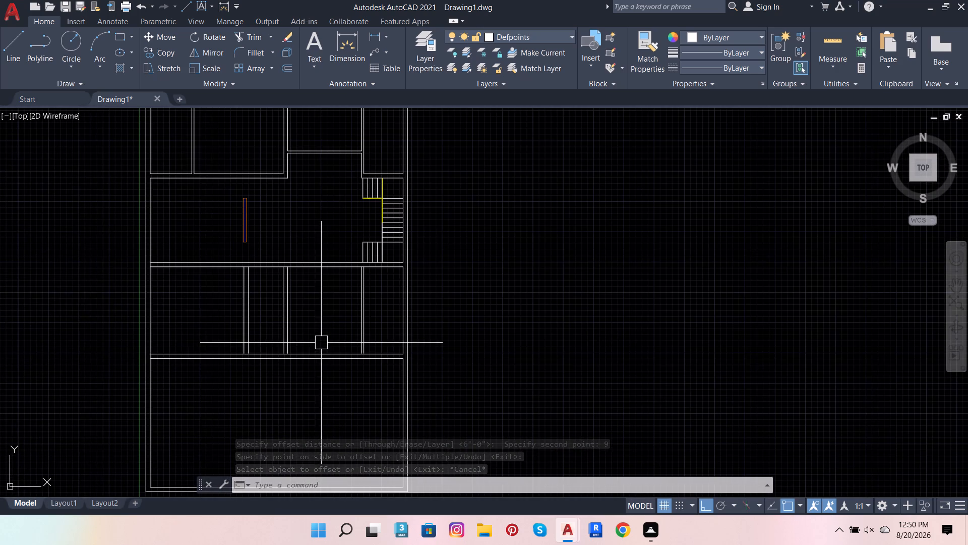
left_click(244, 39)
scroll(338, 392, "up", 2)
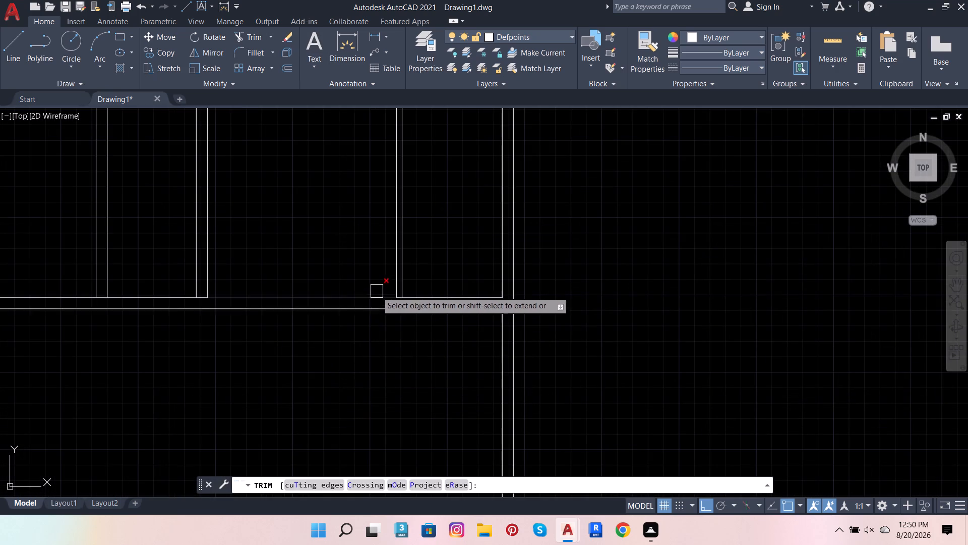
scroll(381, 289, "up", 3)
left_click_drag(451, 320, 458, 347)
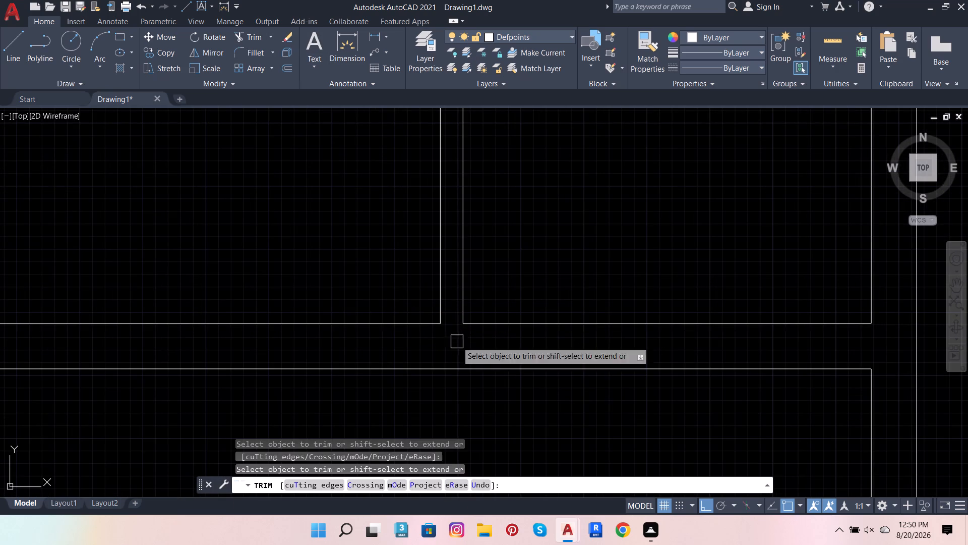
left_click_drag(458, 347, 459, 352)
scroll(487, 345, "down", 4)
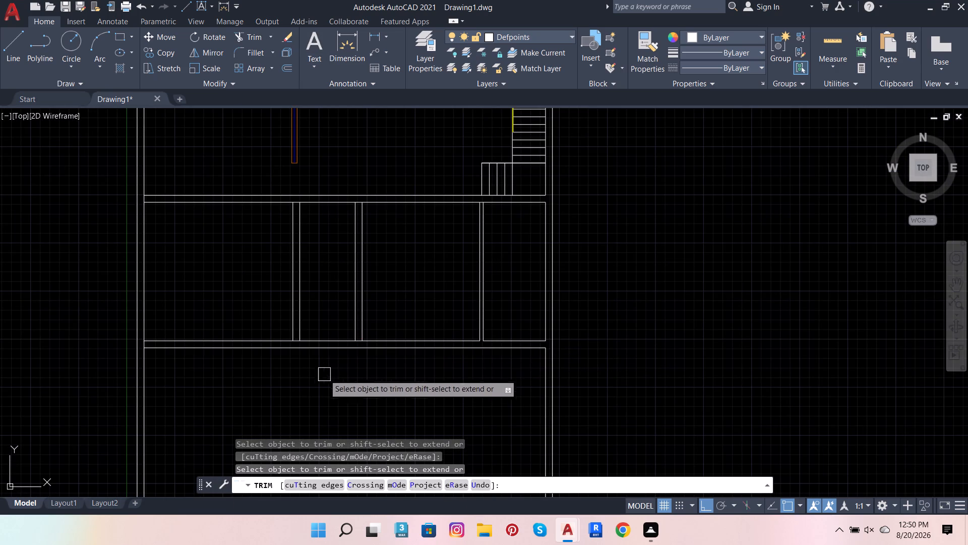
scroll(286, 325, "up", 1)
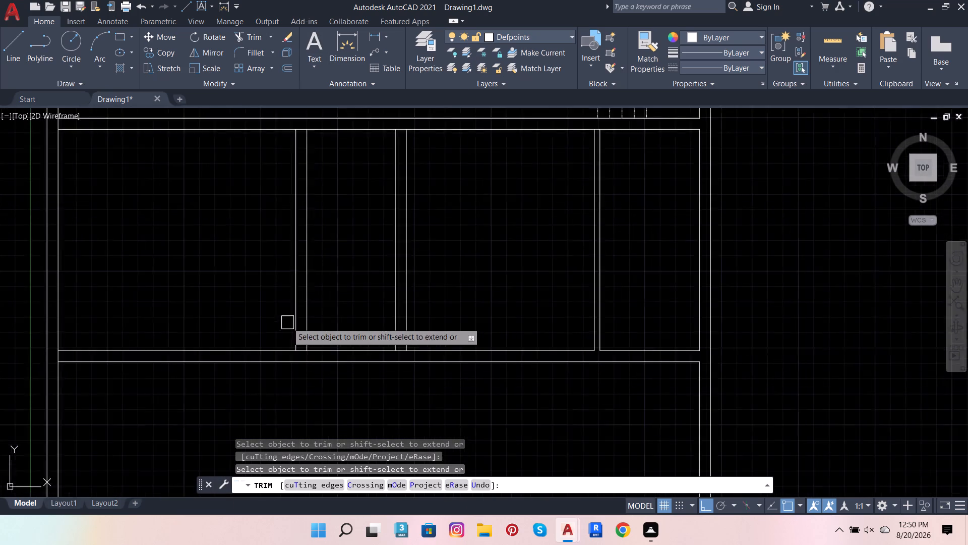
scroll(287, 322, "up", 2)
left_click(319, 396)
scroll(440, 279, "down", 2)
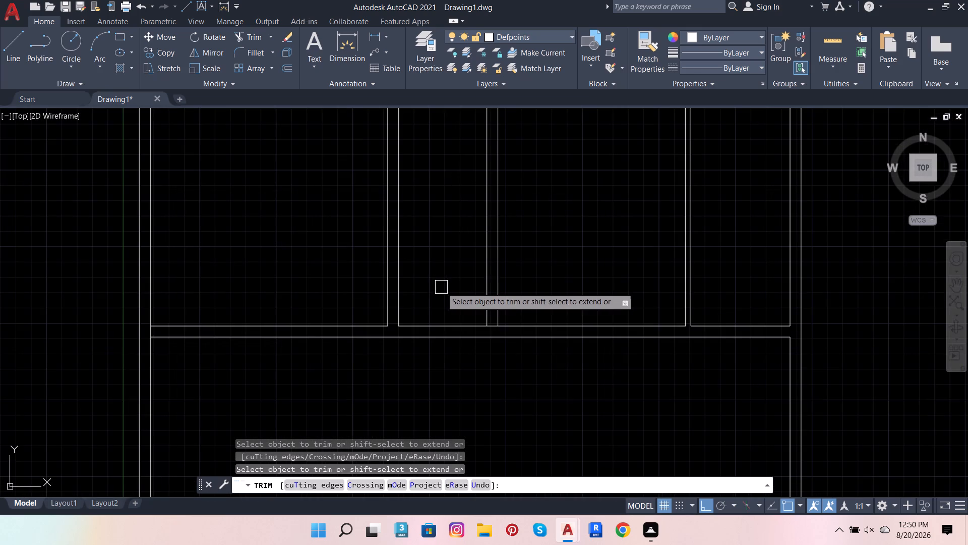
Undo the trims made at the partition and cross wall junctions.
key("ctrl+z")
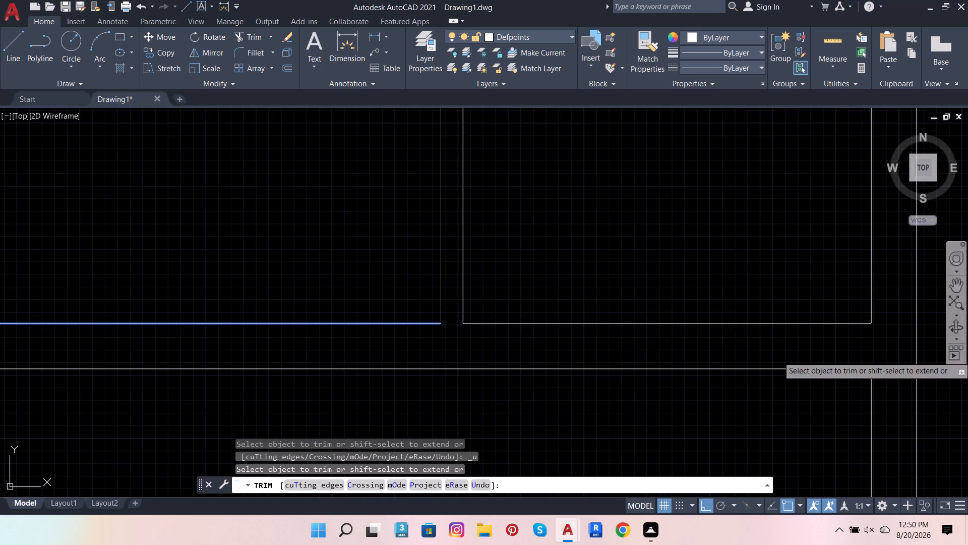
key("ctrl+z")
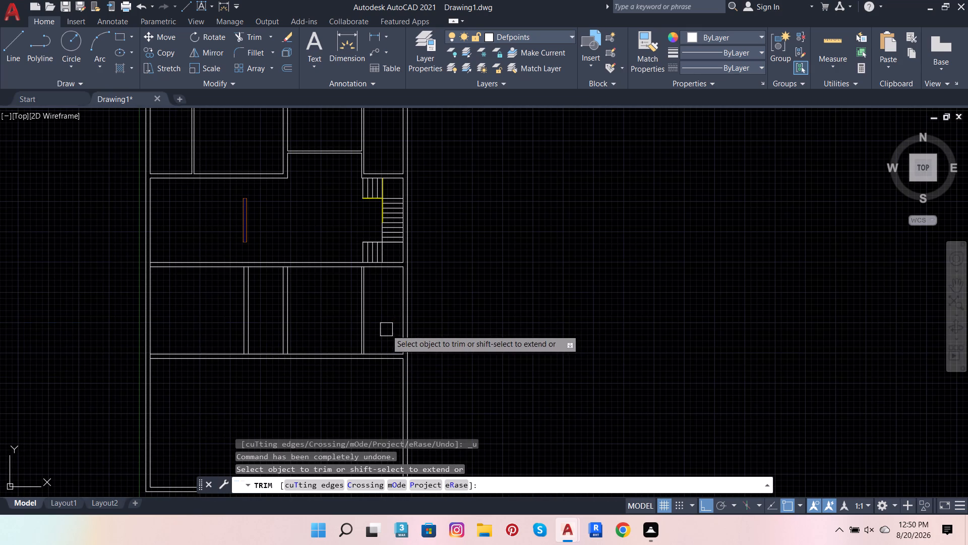
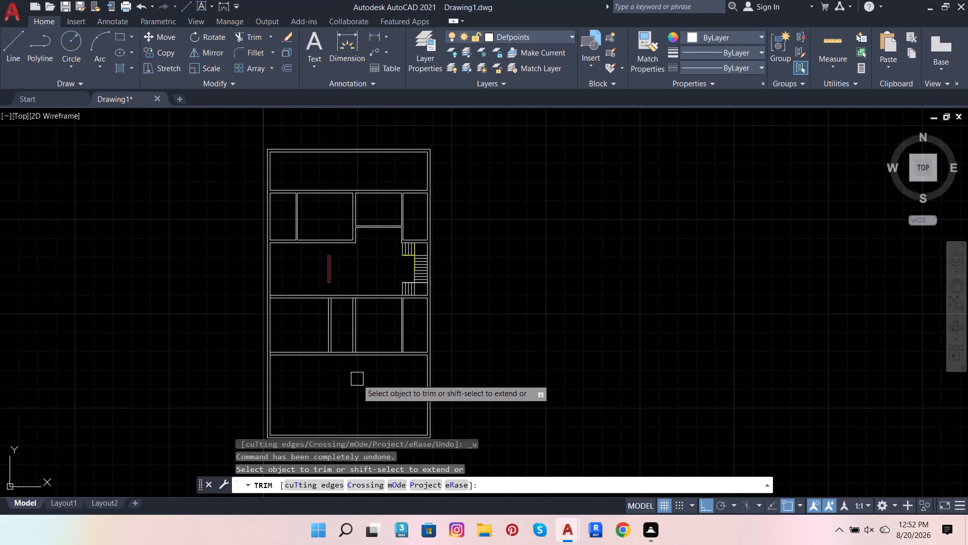
Extend the leftmost lower partition's outer line to the lower edge of the horizontal wall below, and trim both wall lines left of it.
scroll(358, 373, "up", 4)
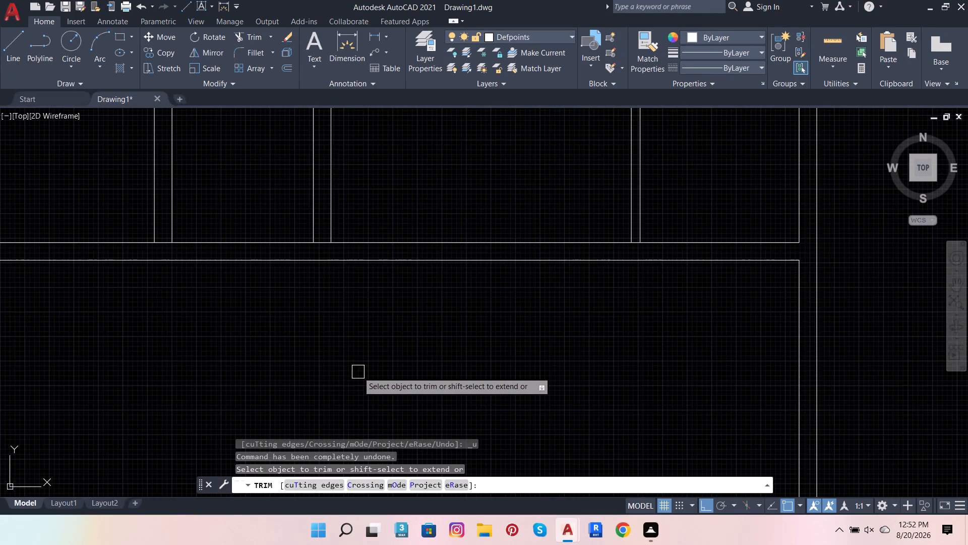
scroll(349, 389, "down", 2)
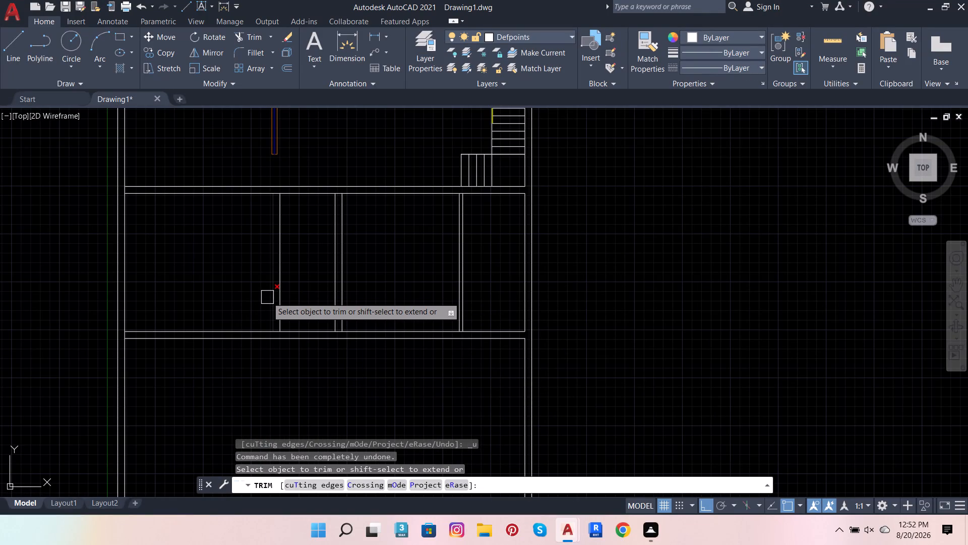
left_click(266, 298, "shift")
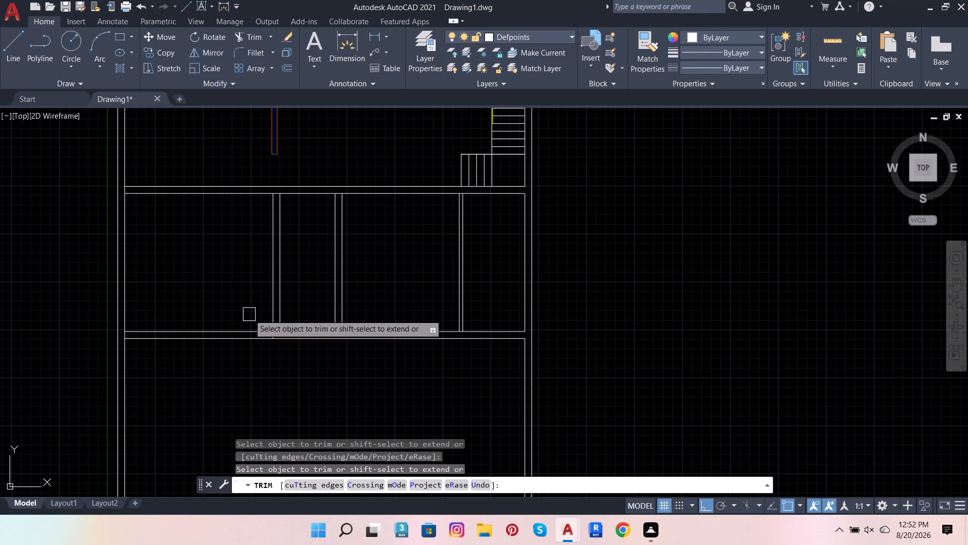
left_click(234, 332)
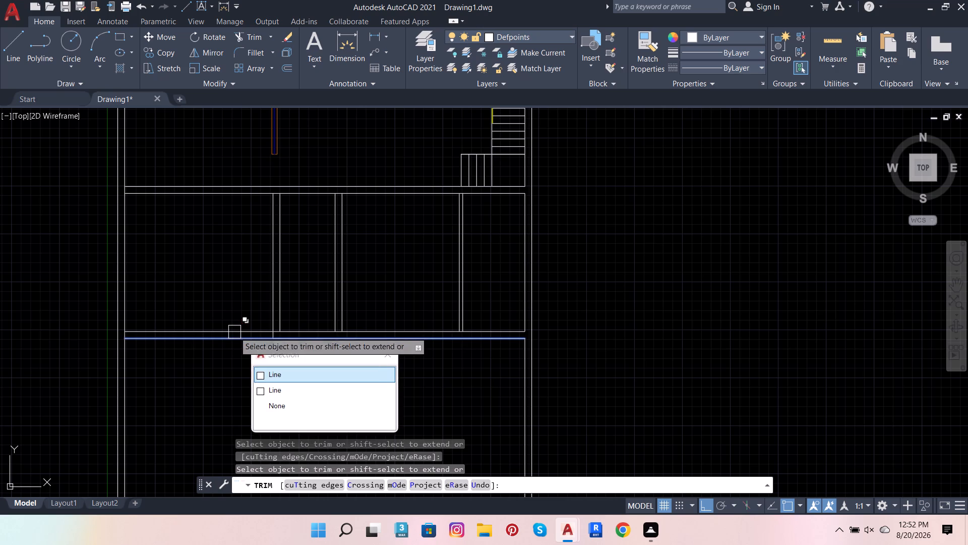
left_click(236, 328)
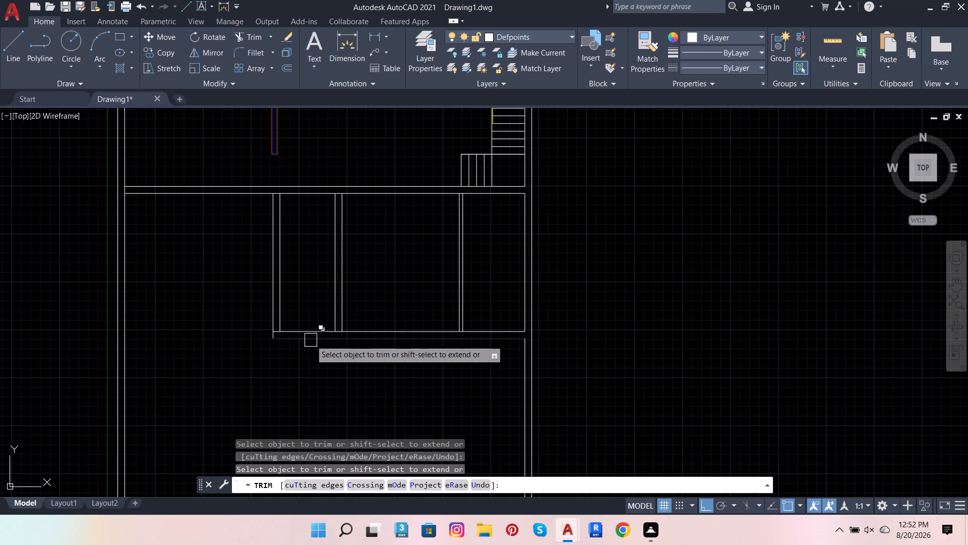
scroll(264, 347, "up", 2)
scroll(286, 301, "up", 2)
scroll(241, 366, "down", 1)
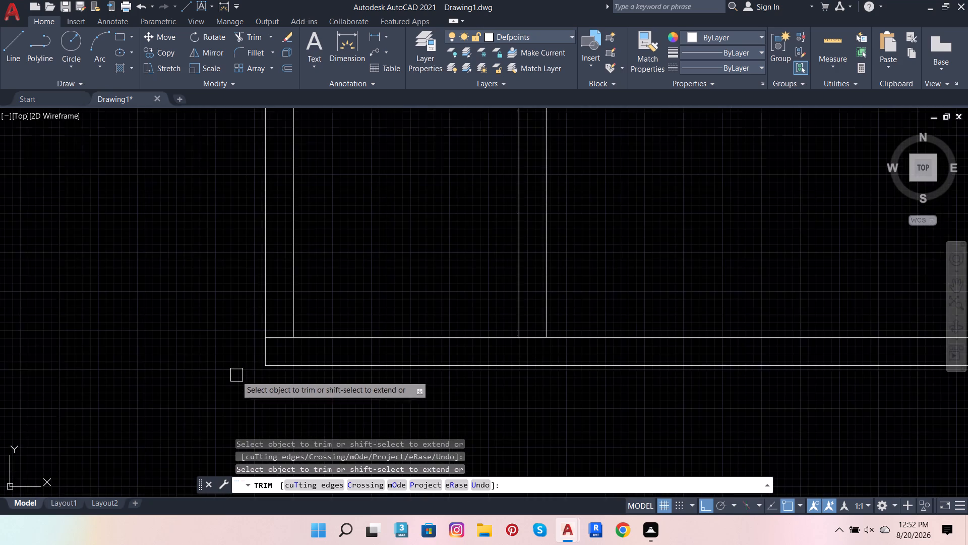
scroll(233, 378, "down", 3)
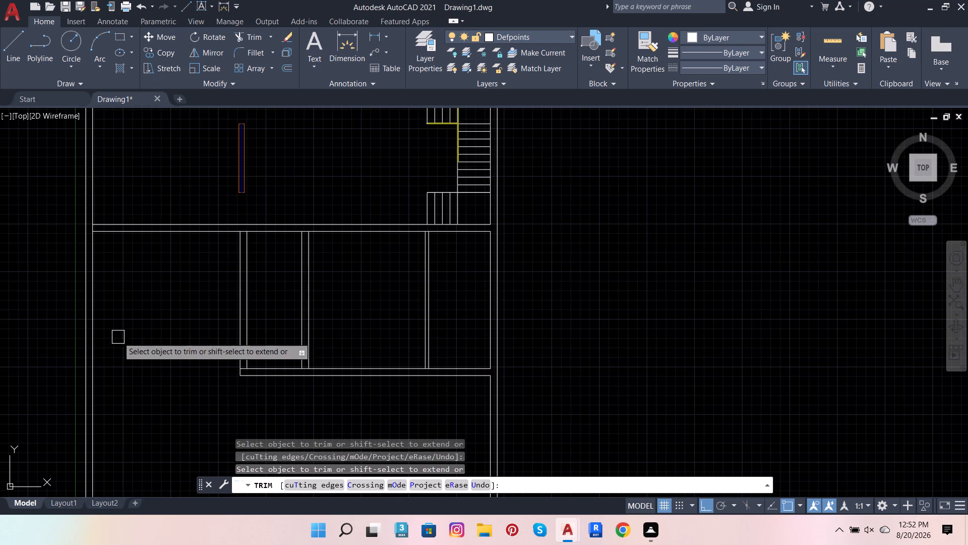
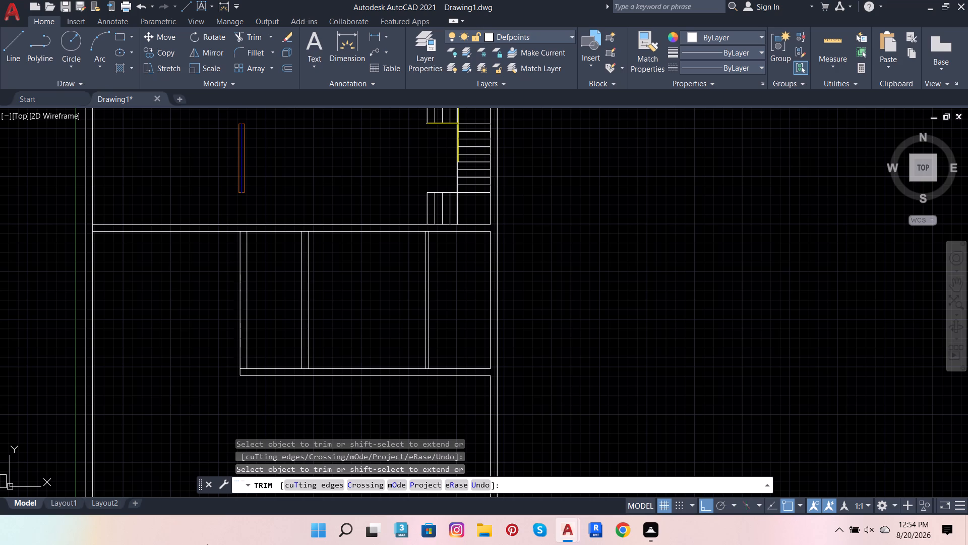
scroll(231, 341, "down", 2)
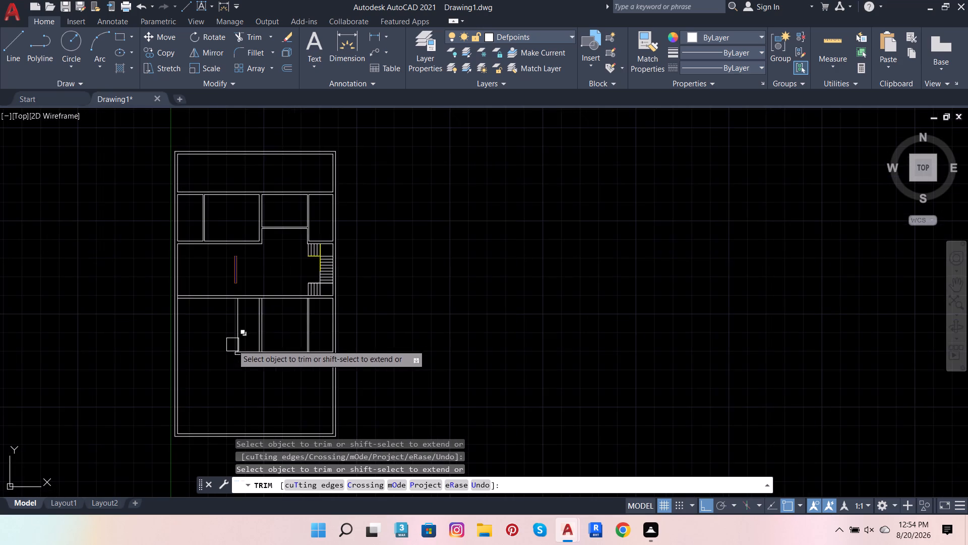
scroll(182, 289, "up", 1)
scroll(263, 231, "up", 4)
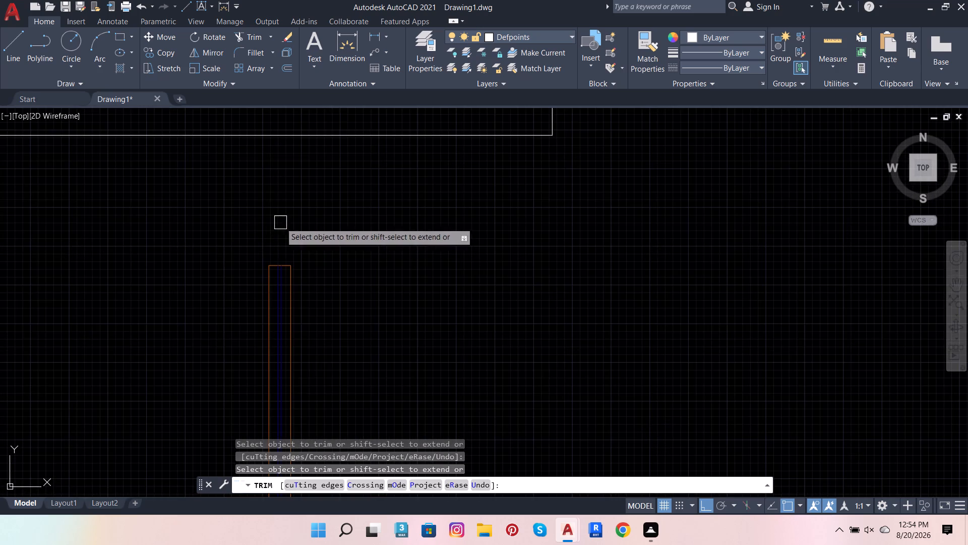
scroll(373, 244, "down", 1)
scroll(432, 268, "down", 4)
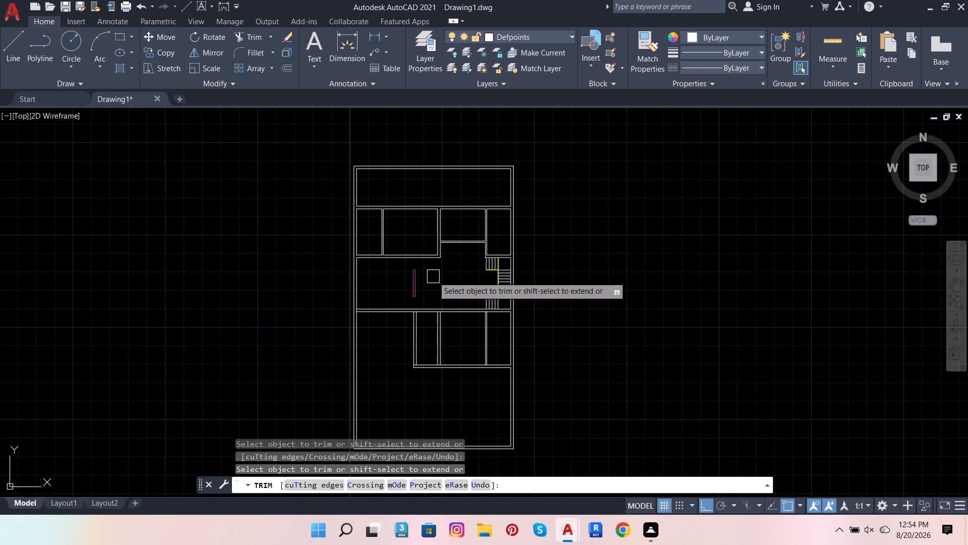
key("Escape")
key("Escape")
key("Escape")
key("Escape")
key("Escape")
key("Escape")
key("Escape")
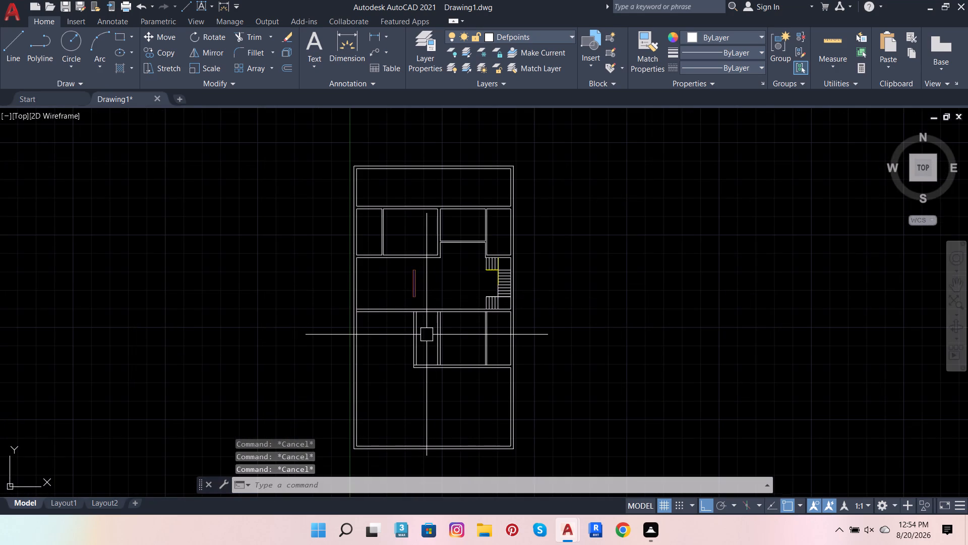
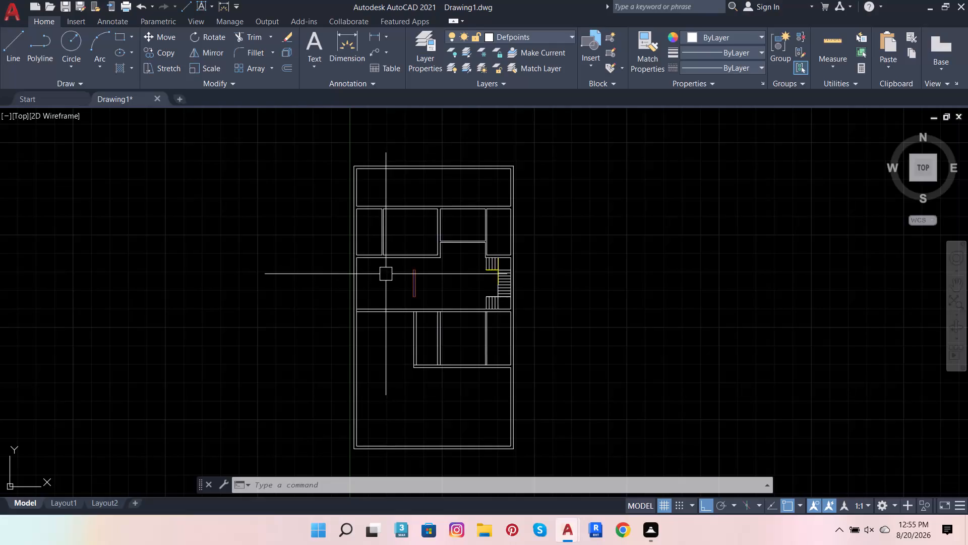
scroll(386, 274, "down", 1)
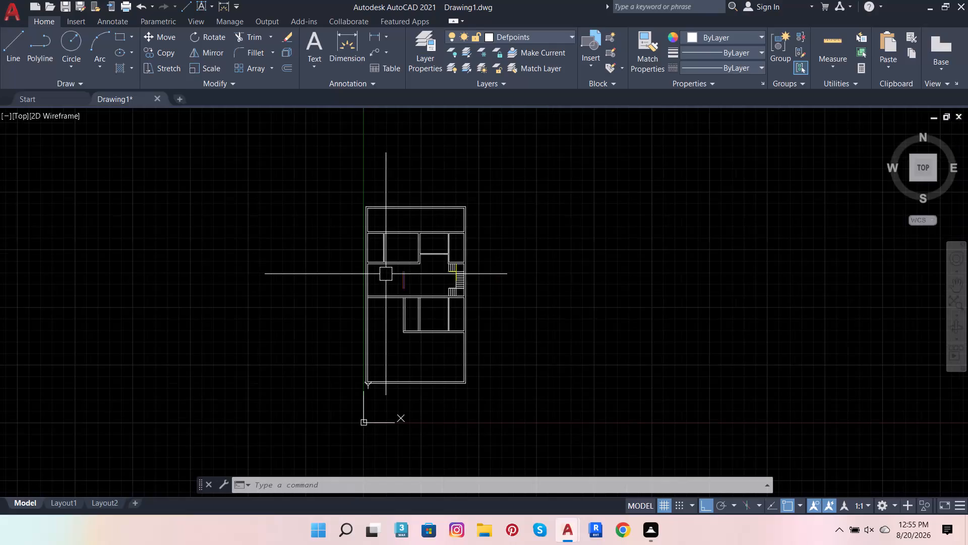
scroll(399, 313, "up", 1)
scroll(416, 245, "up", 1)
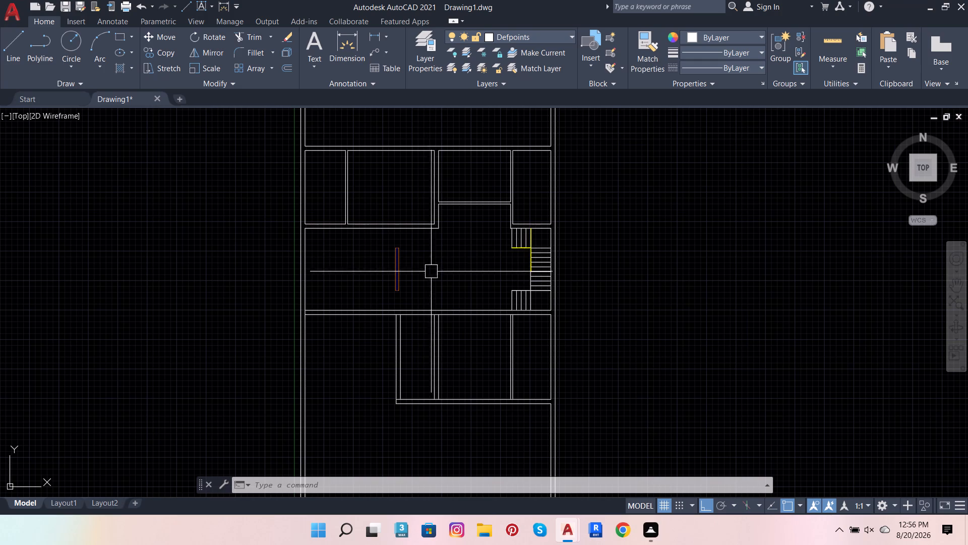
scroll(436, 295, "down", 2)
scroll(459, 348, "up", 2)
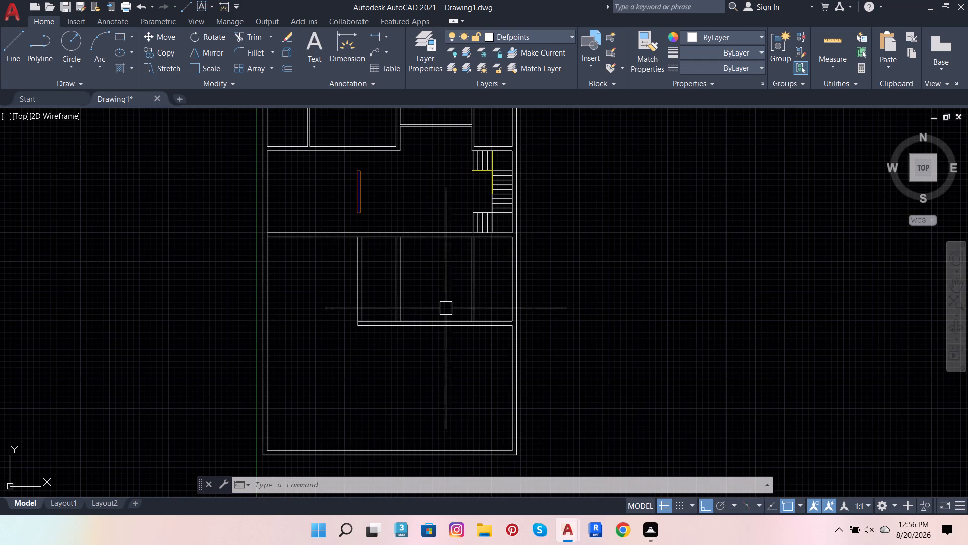
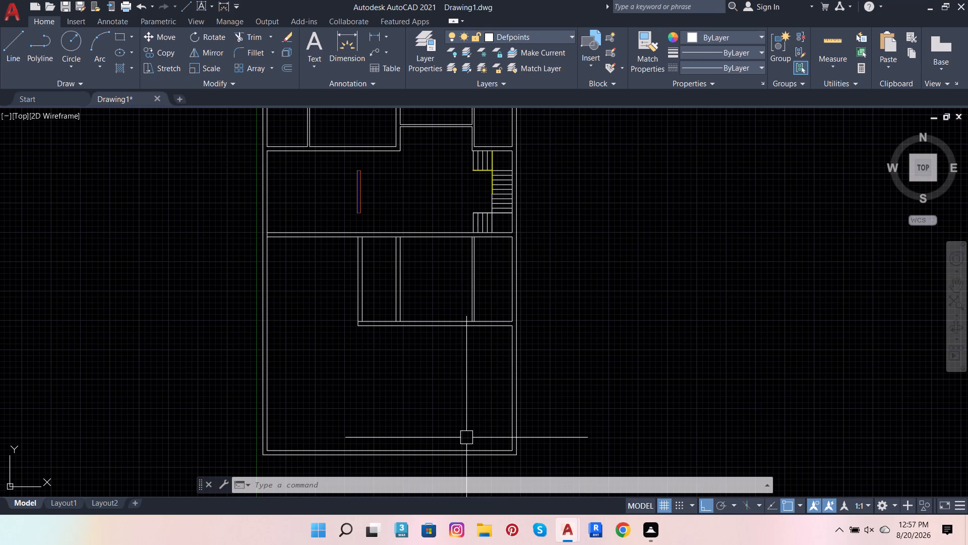
Offset the lower line of the bottom interior wall 5'9" downward into the large open room below it.
scroll(492, 367, "down", 1)
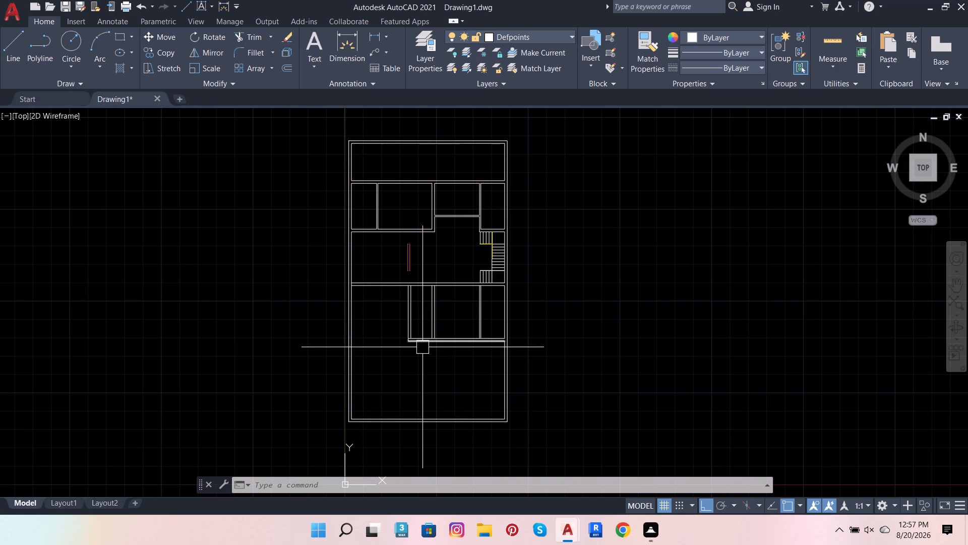
key("Escape")
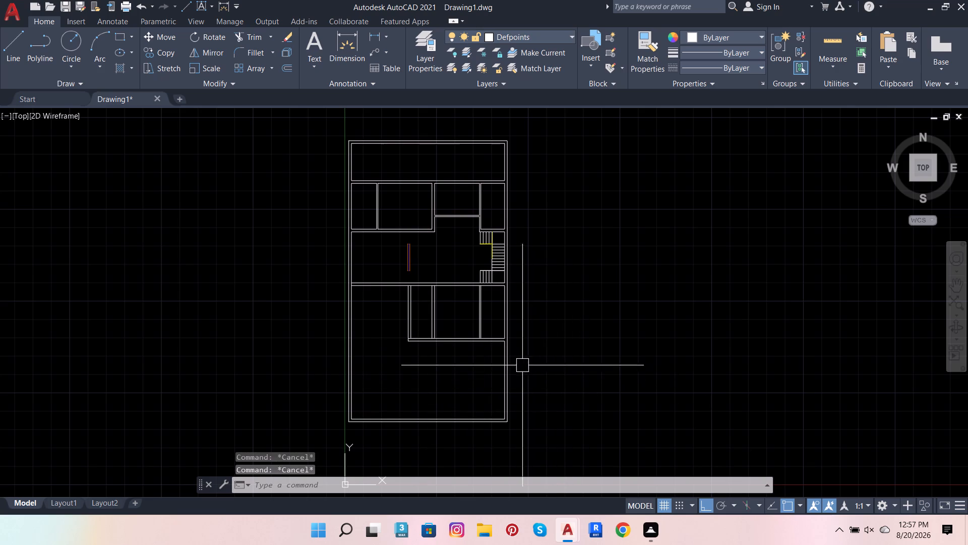
scroll(438, 361, "up", 2)
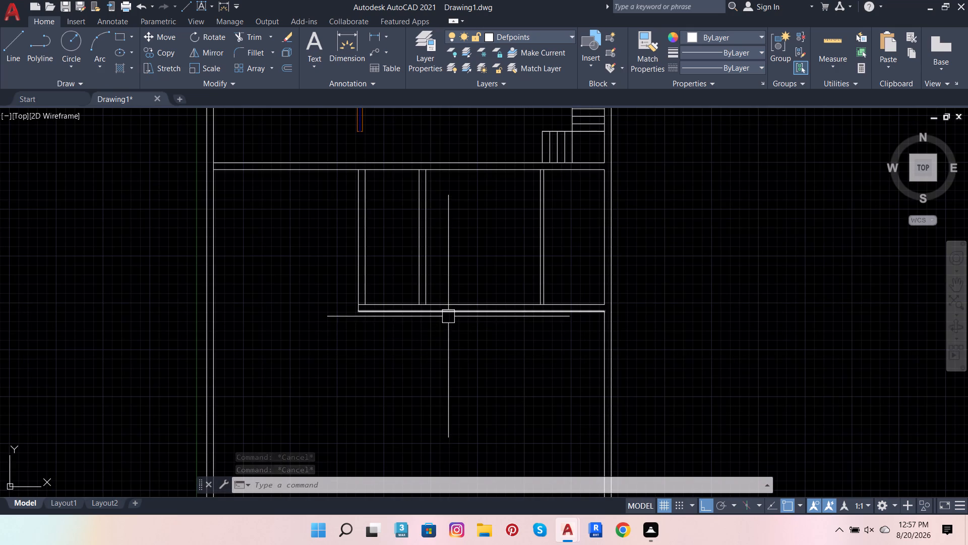
left_click(448, 316)
left_click(280, 68)
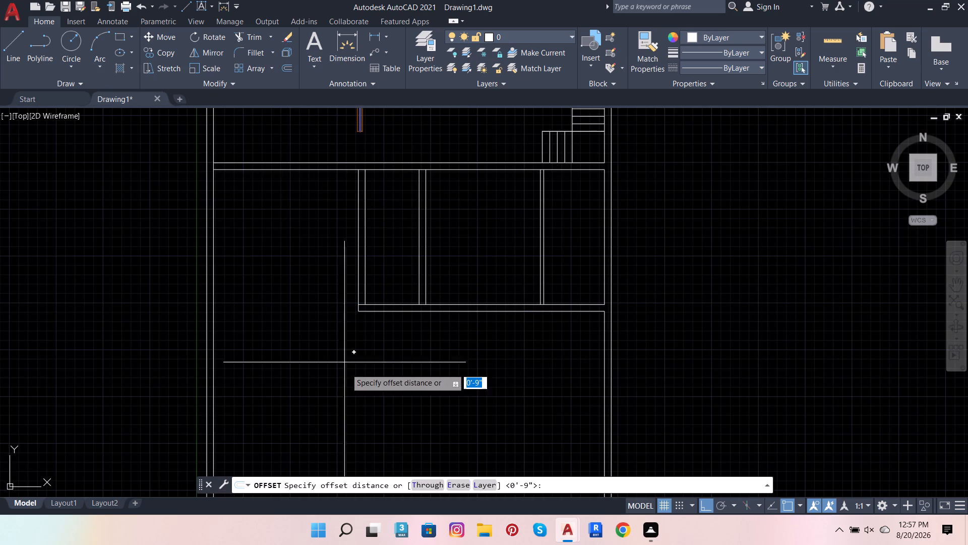
left_click(357, 315)
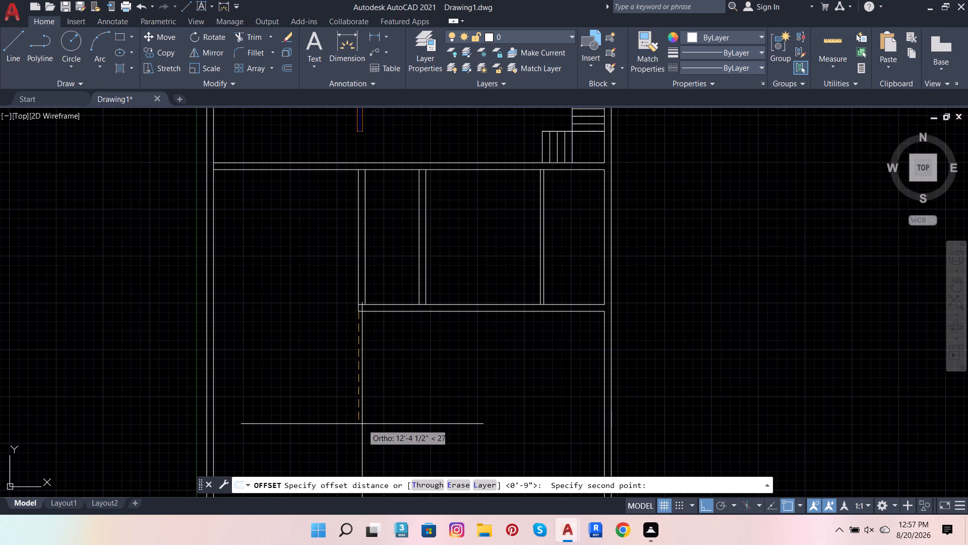
key("5")
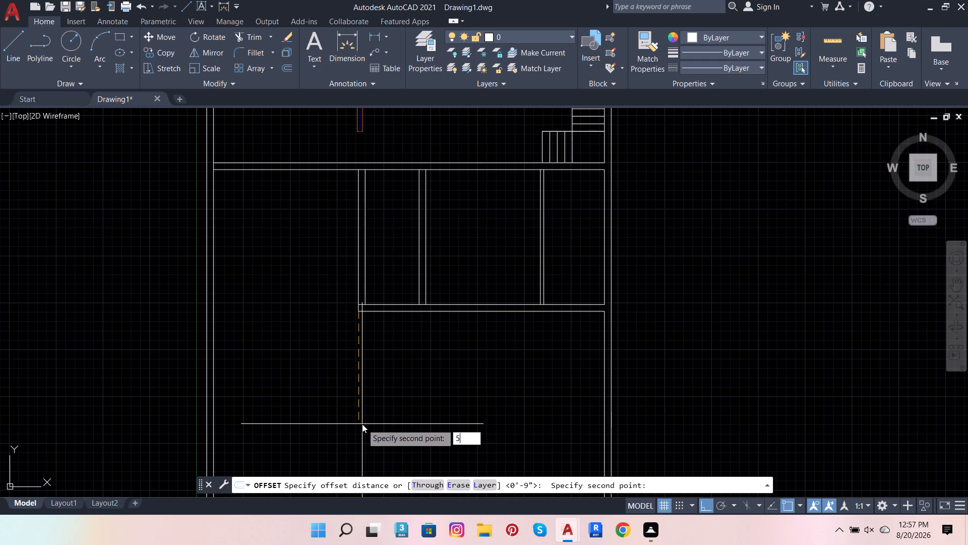
key("apostrophe")
key("9")
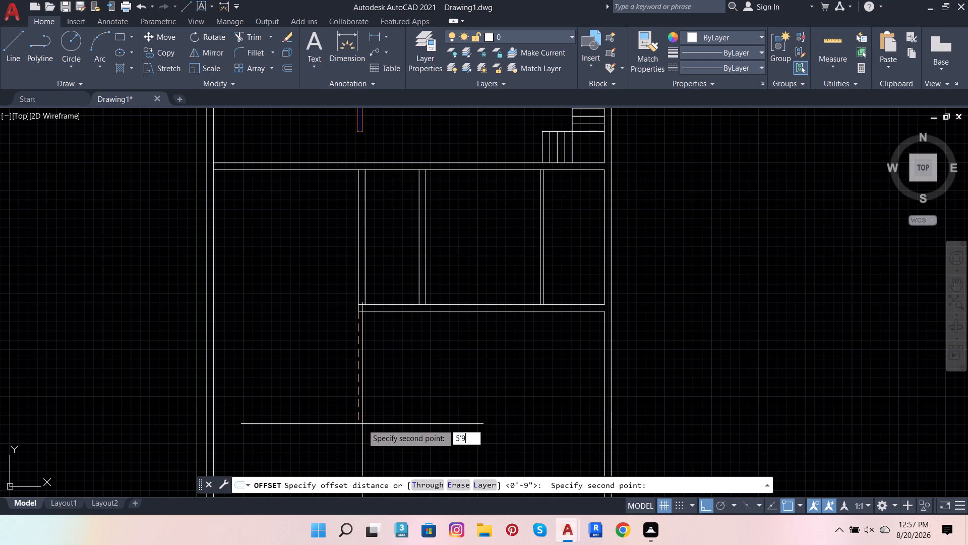
key("Return")
left_click(362, 424)
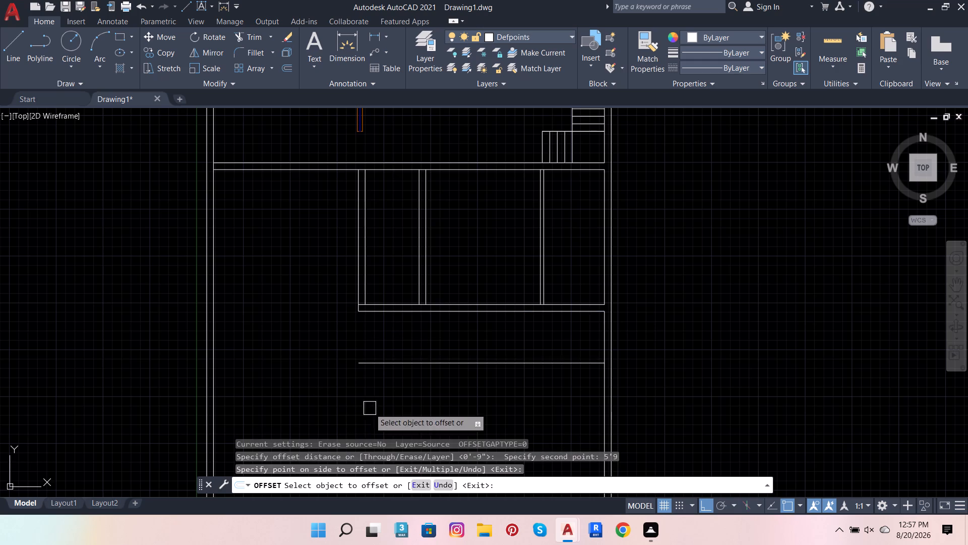
key("Escape")
key("Escape")
key("Escape")
key("Escape")
key("Escape")
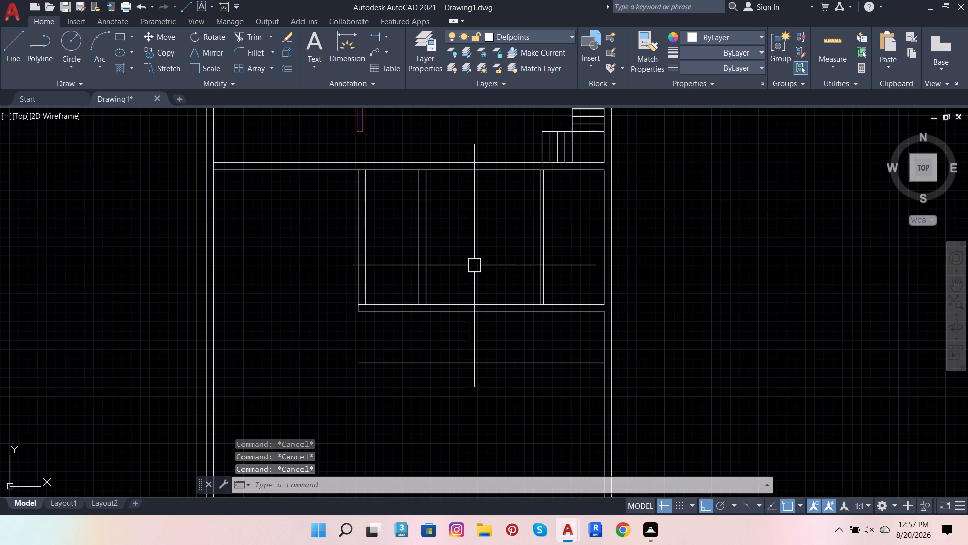
Start saving the drawing and set the destination to the "plan from cad" folder inside "fuji interior" on drive D.
key("ctrl+s")
key("ctrl+s")
key("ctrl+s")
key("ctrl+s")
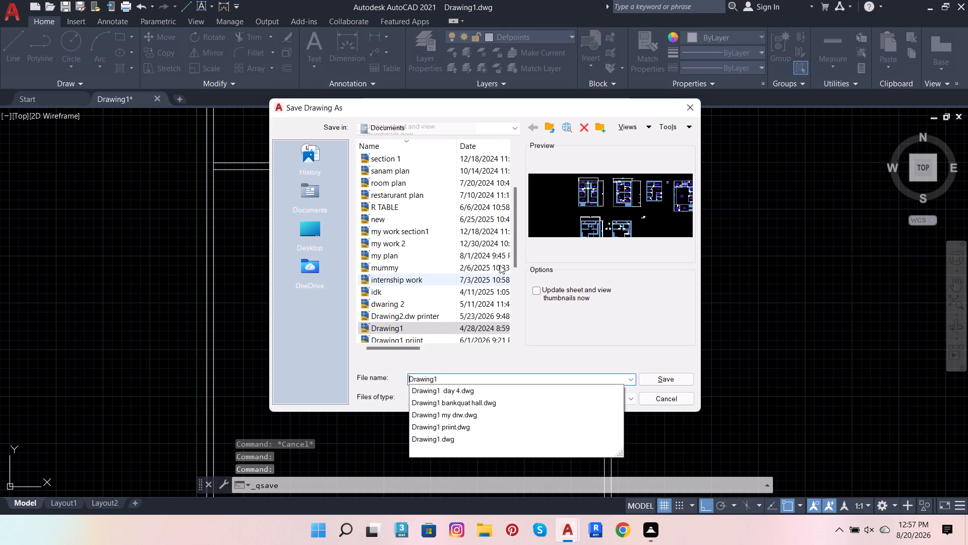
left_click(307, 240)
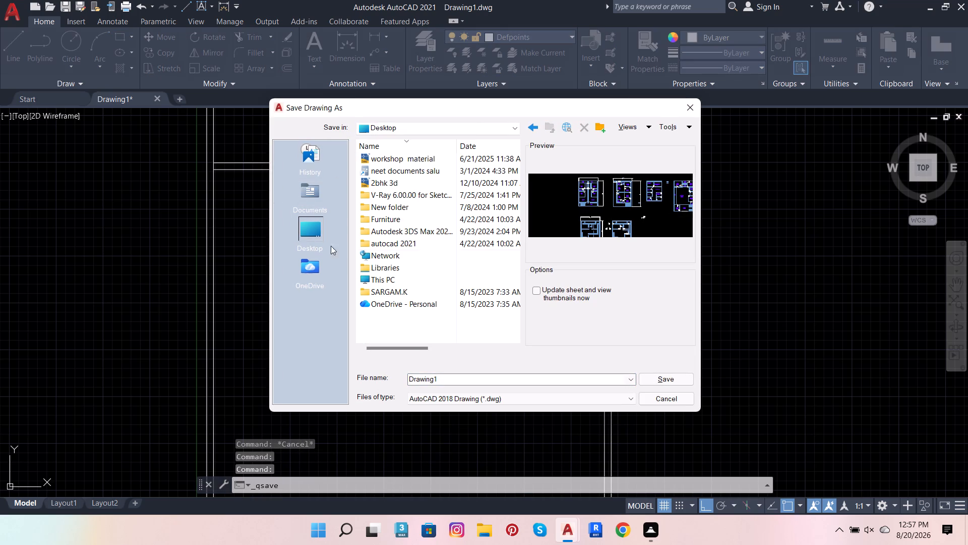
left_click(400, 283)
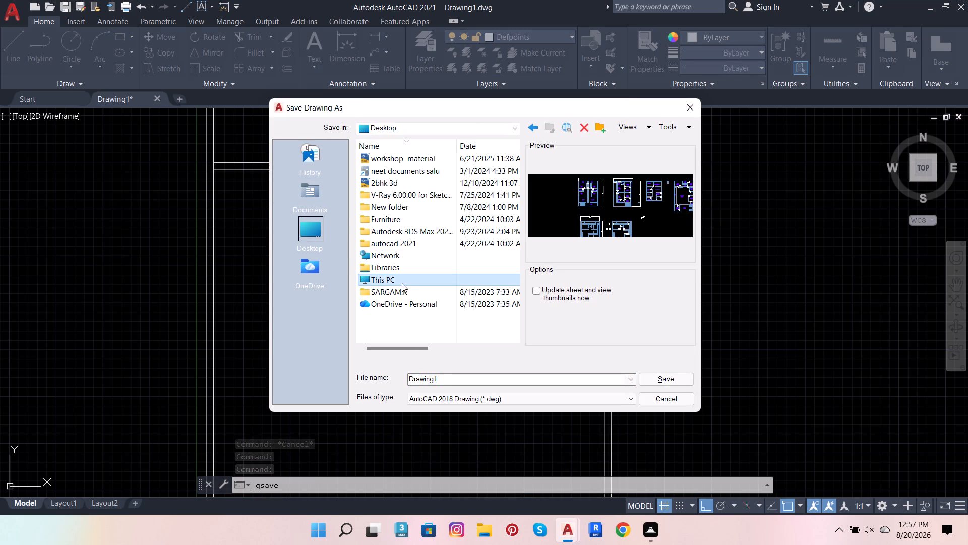
double_click(402, 283)
double_click(425, 267)
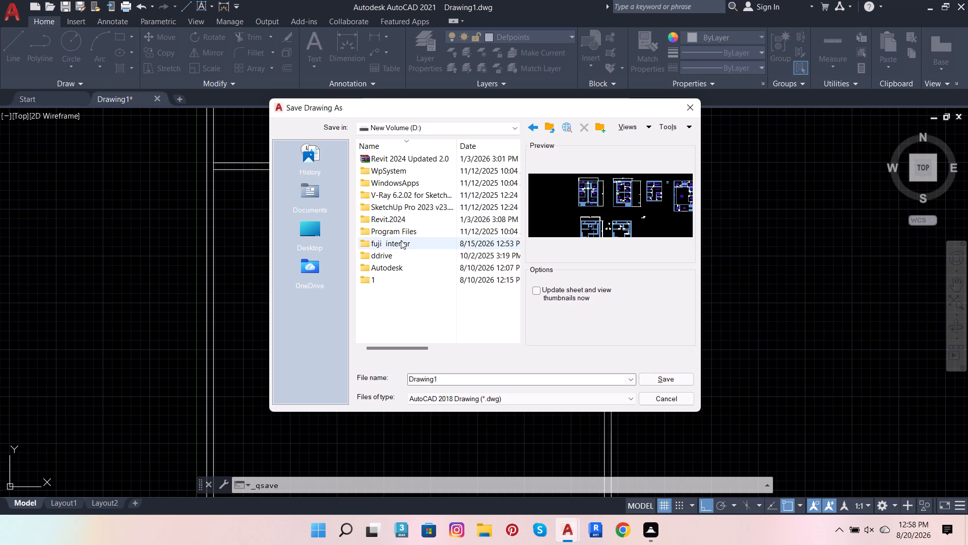
double_click(401, 240)
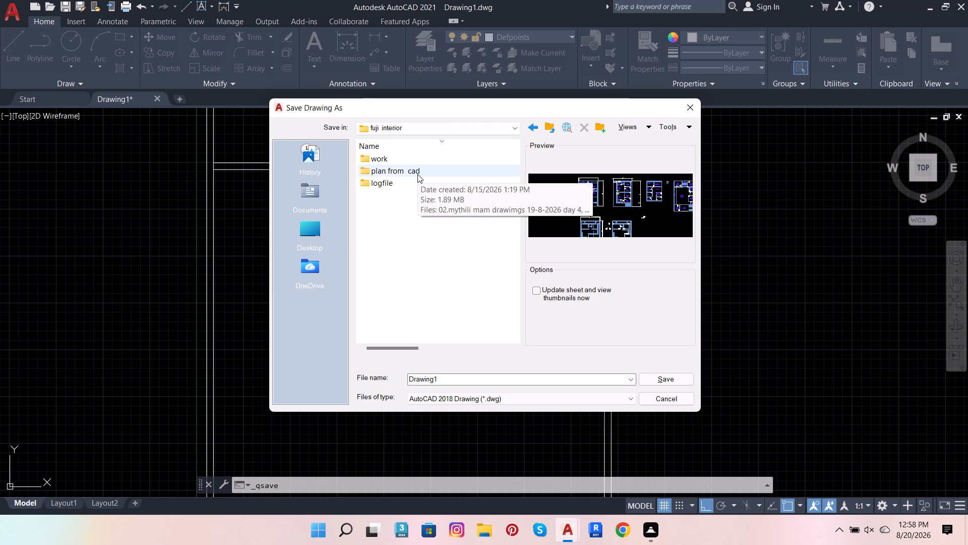
double_click(417, 174)
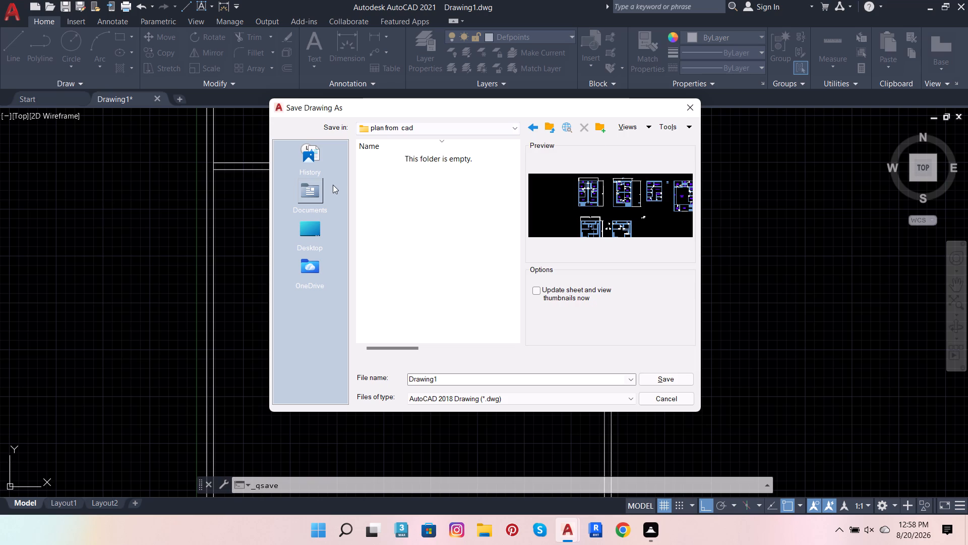
left_click(530, 133)
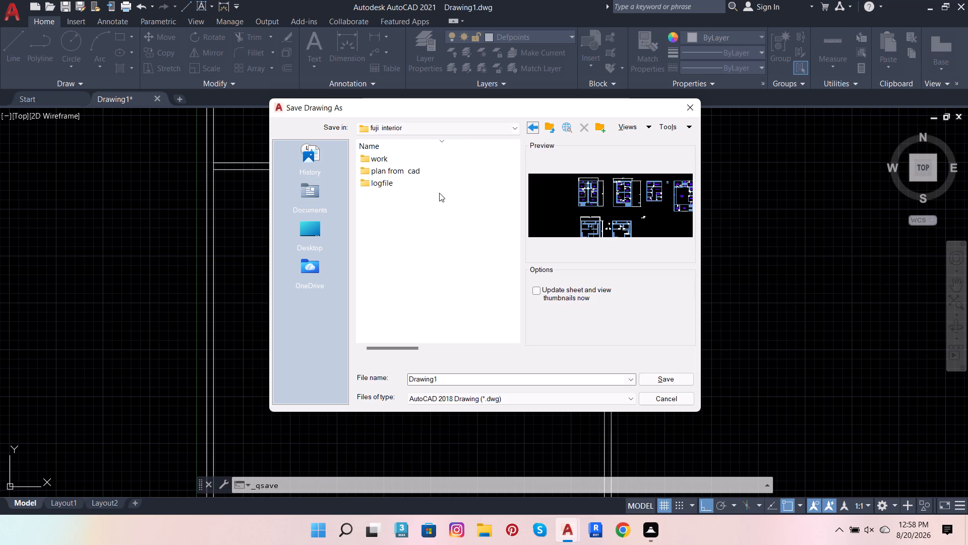
double_click(420, 160)
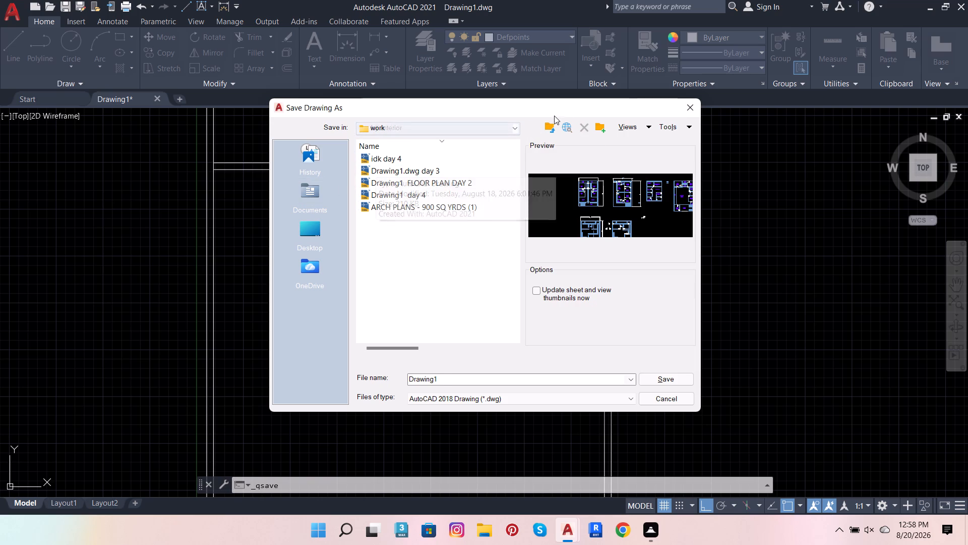
left_click(534, 130)
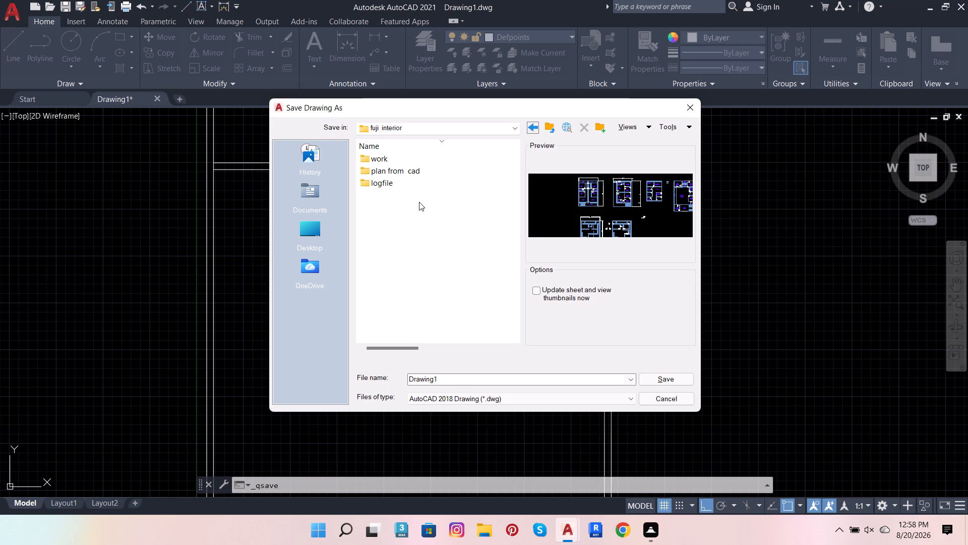
double_click(428, 169)
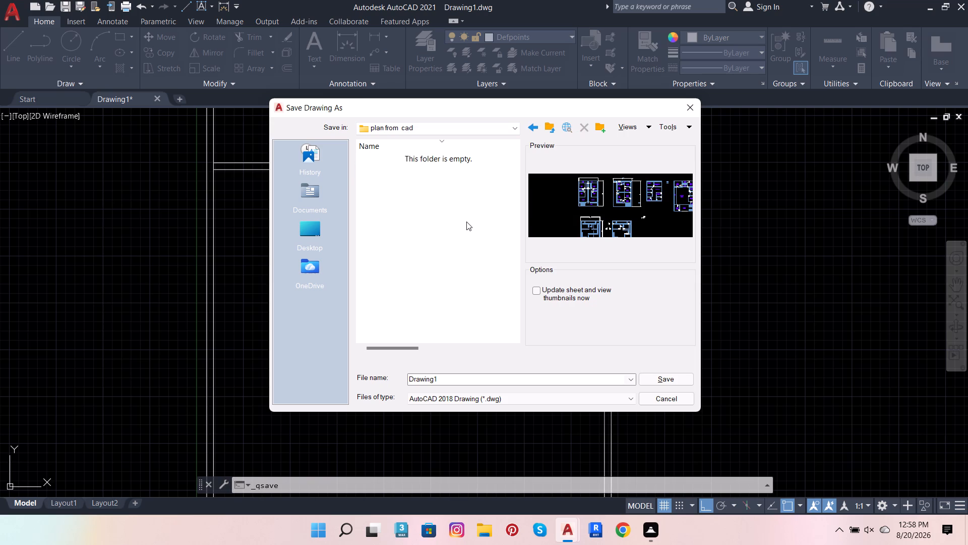
Name the file "Drawing day 5" and save it as an AutoCAD 2018 drawing.
left_click(463, 379)
key("space")
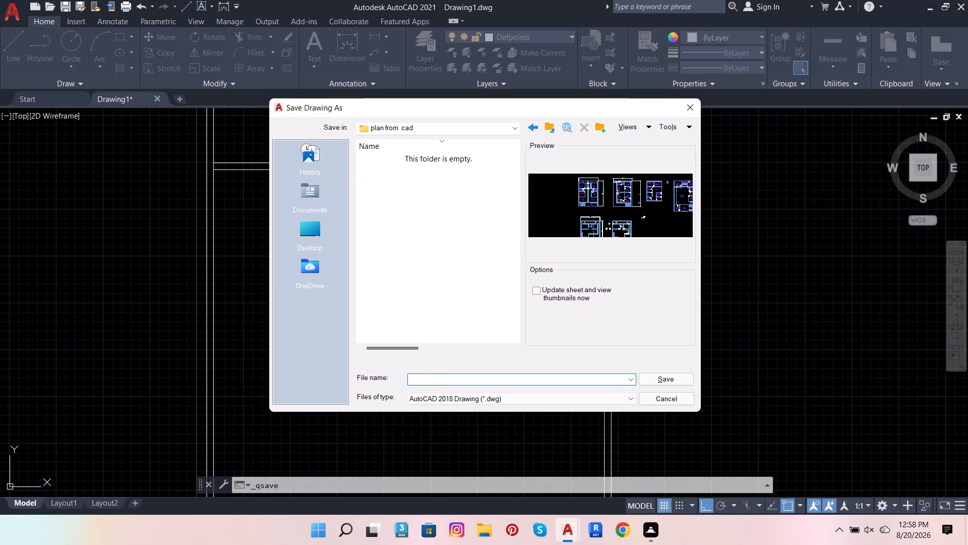
key("ctrl+z")
key("space")
key("ctrl+z")
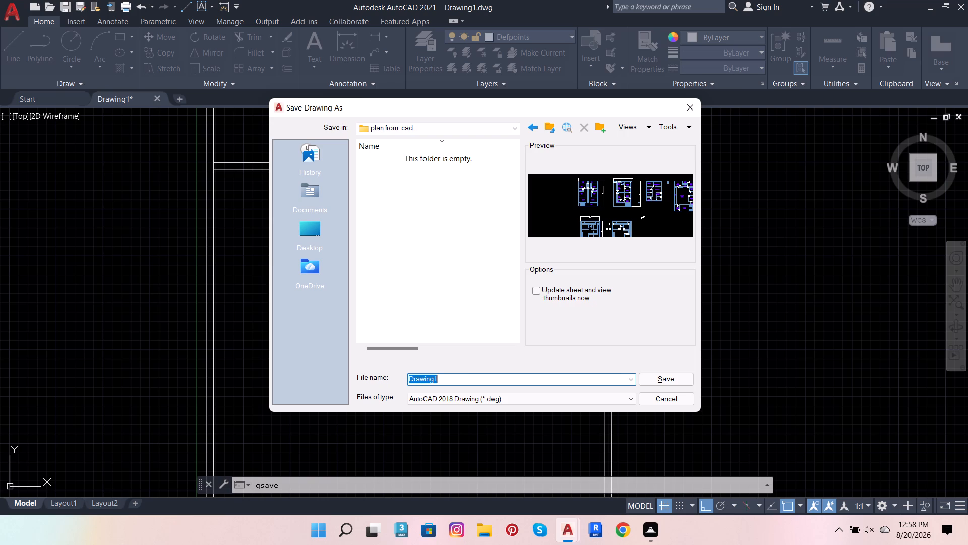
left_click(483, 383)
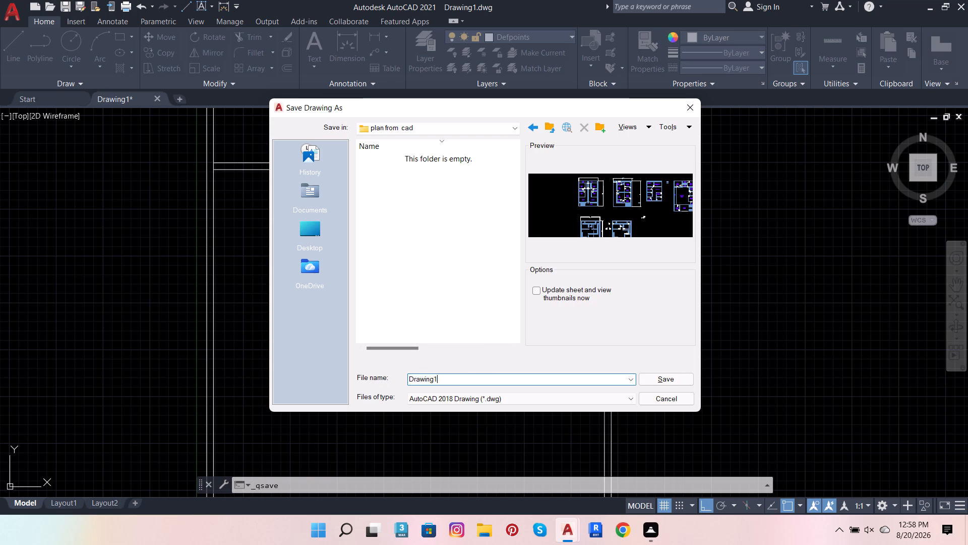
key("space")
type("day")
key("space")
key("5")
left_click(439, 379)
key("BackSpace")
key("BackSpace")
key("space")
key("space")
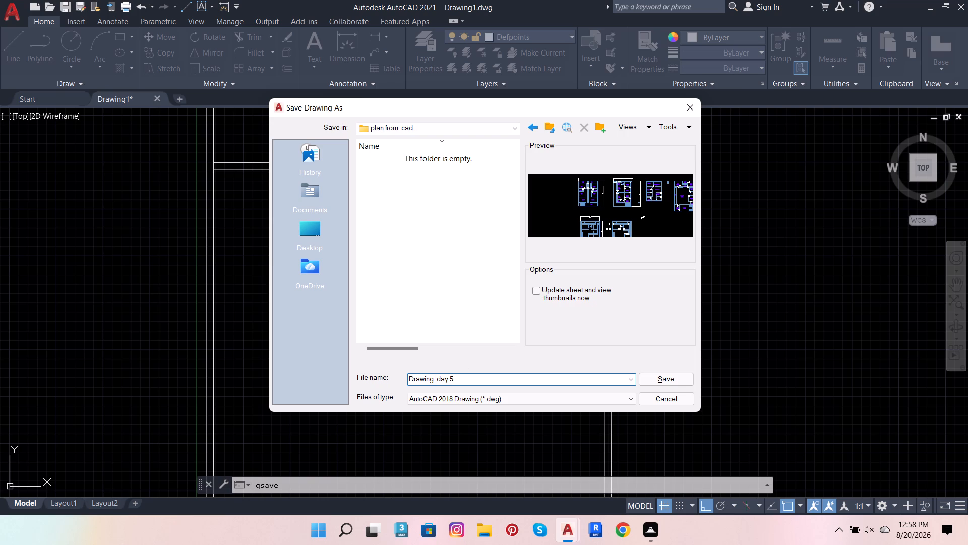
left_click(663, 379)
In File Explorer, copy "Drawing day 5" from "plan from cad" into the "work" folder of "fuji interior", replacing duplicates, and close the window.
scroll(476, 274, "down", 2)
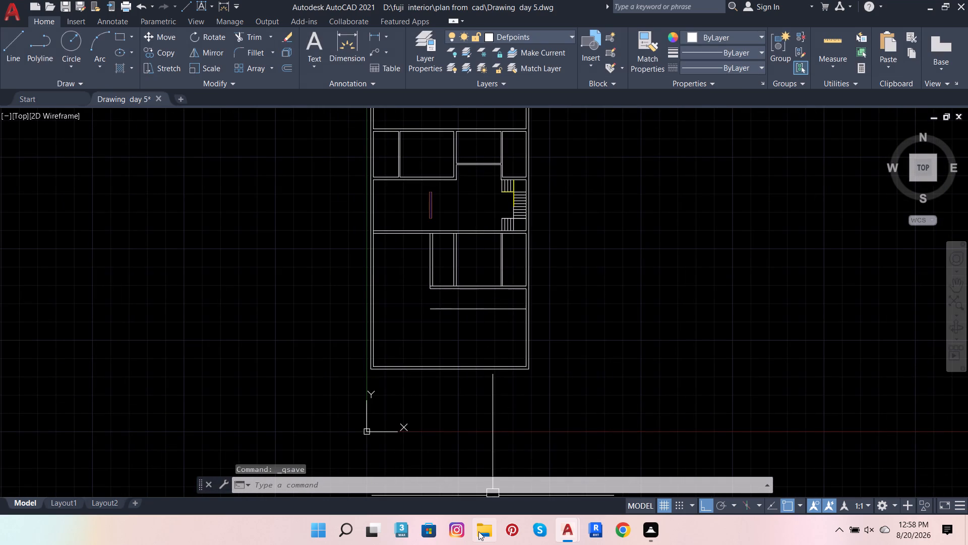
left_click(478, 531)
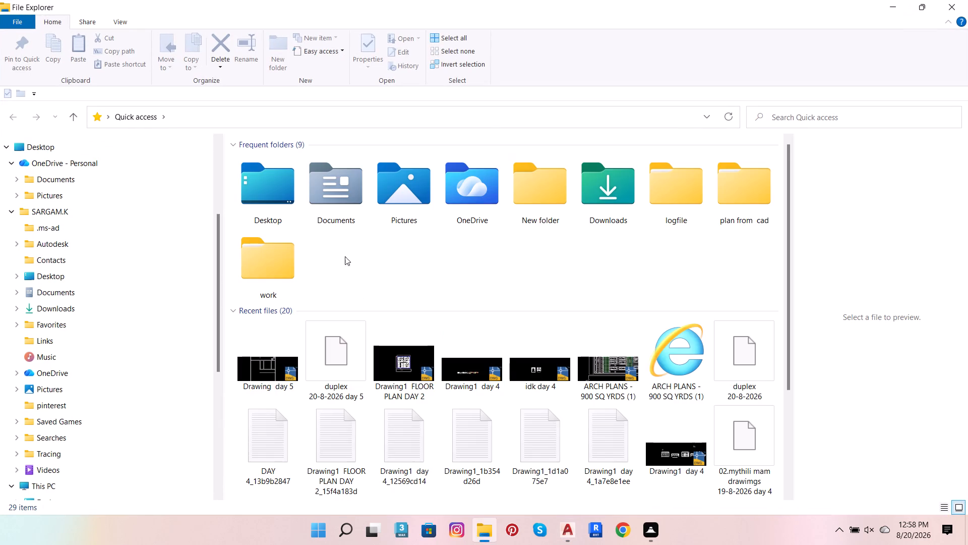
double_click(723, 194)
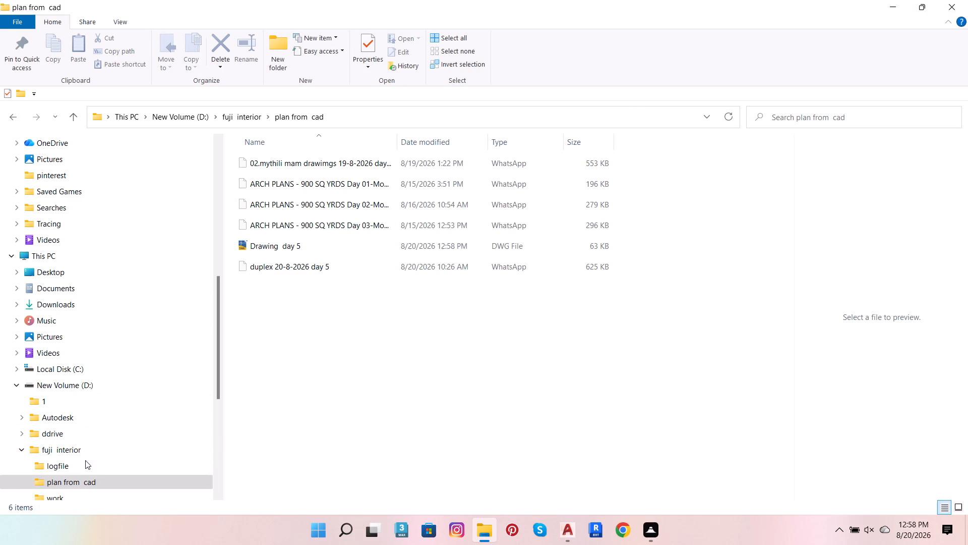
scroll(84, 472, "down", 1)
double_click(79, 481)
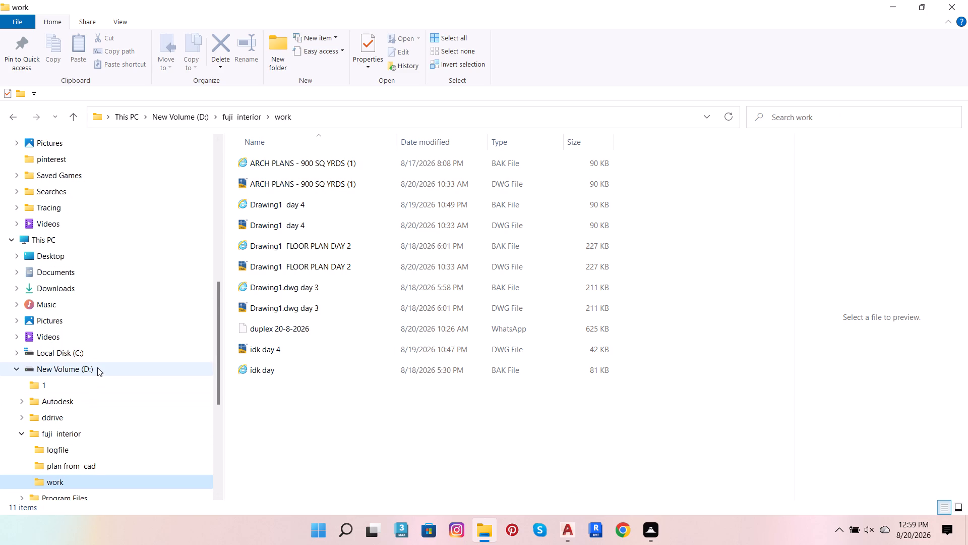
double_click(104, 463)
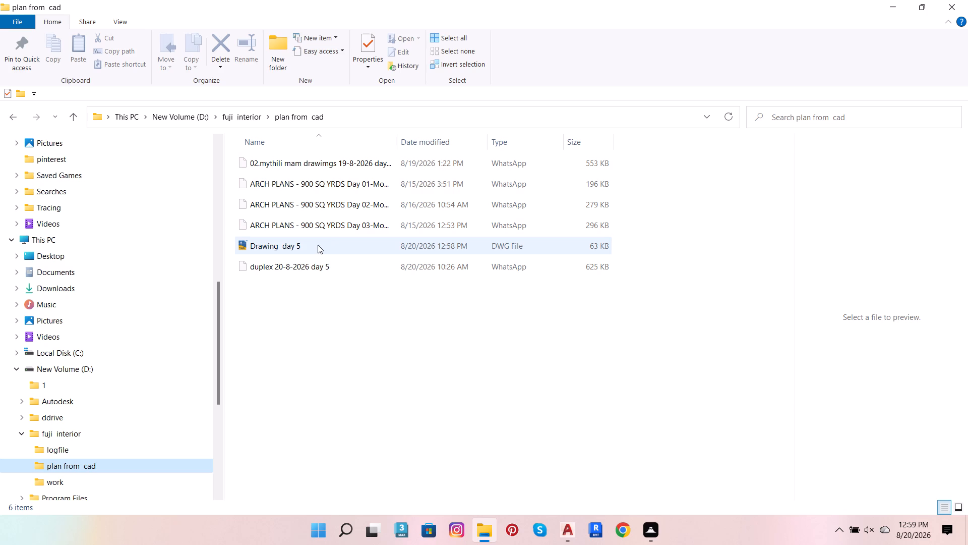
left_click(318, 245)
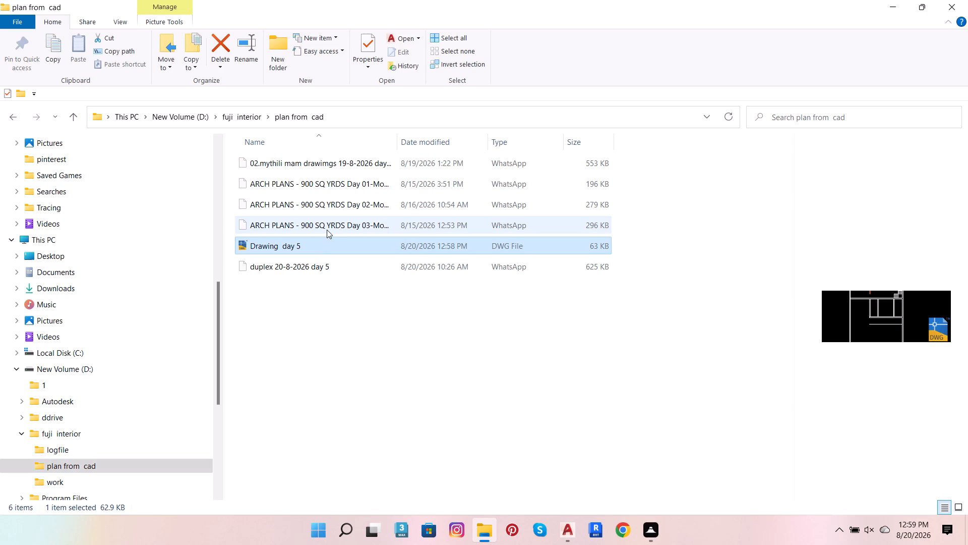
key("ctrl+c")
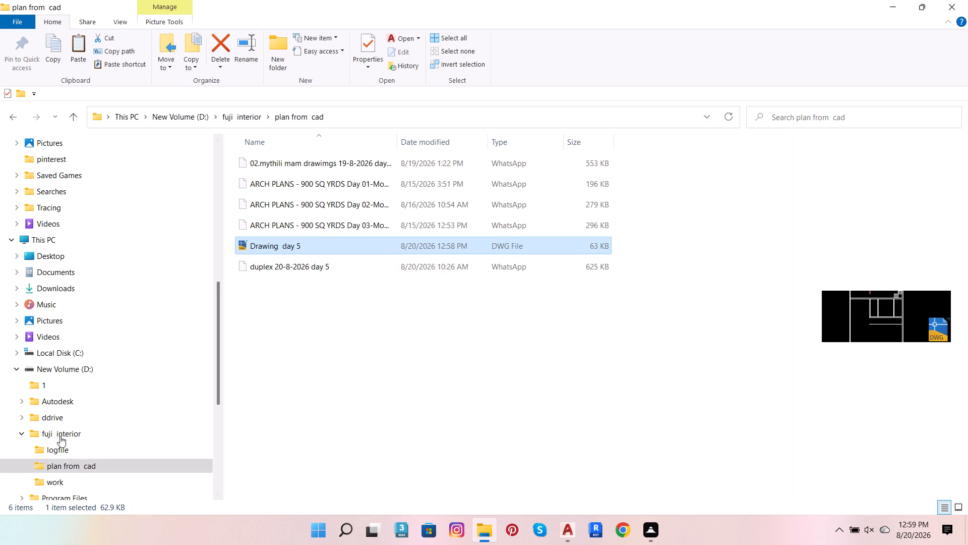
left_click(43, 482)
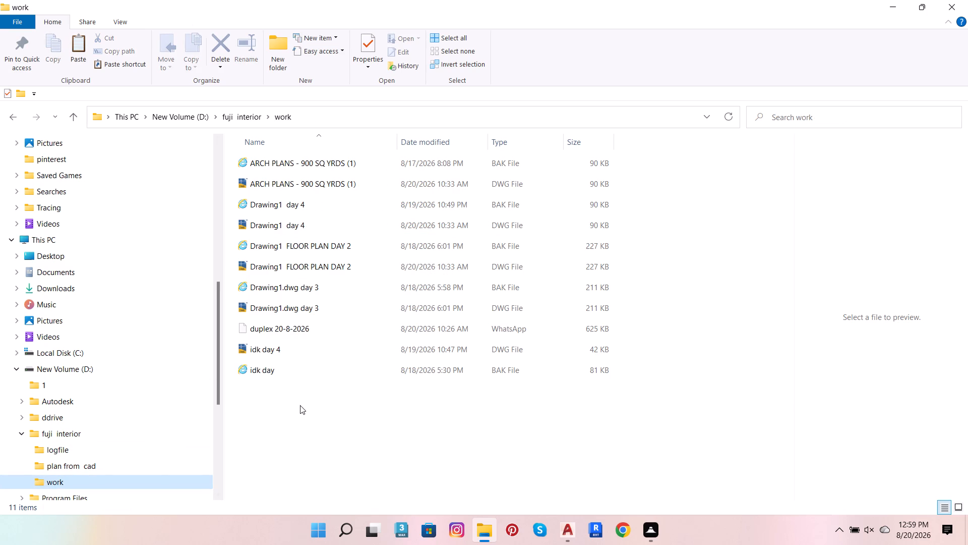
key("ctrl+v")
key("ctrl+v")
key("ctrl+v")
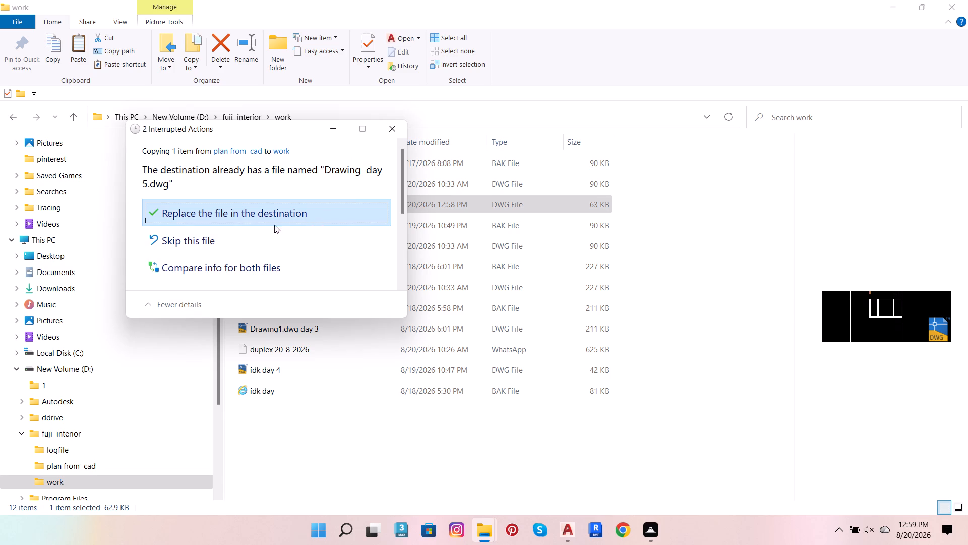
left_click(283, 213)
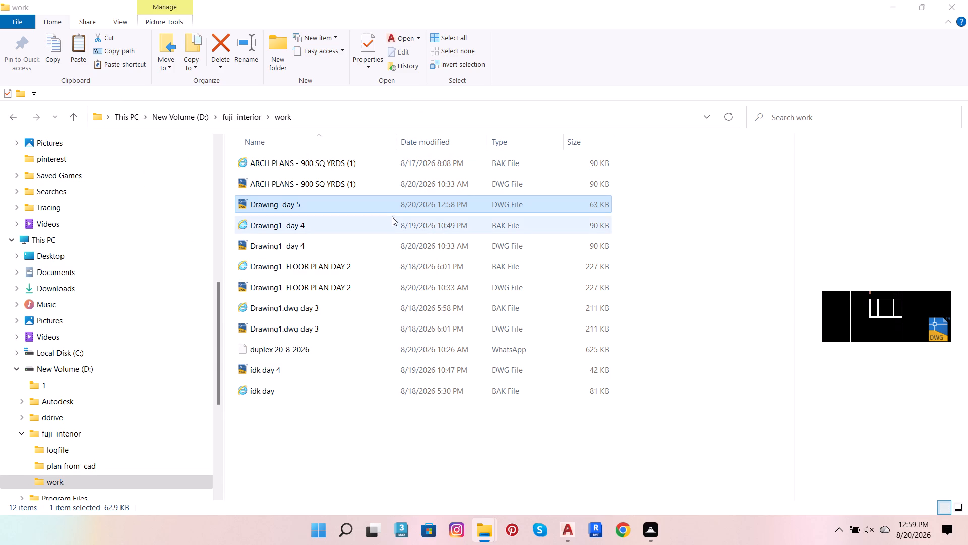
left_click(967, 0)
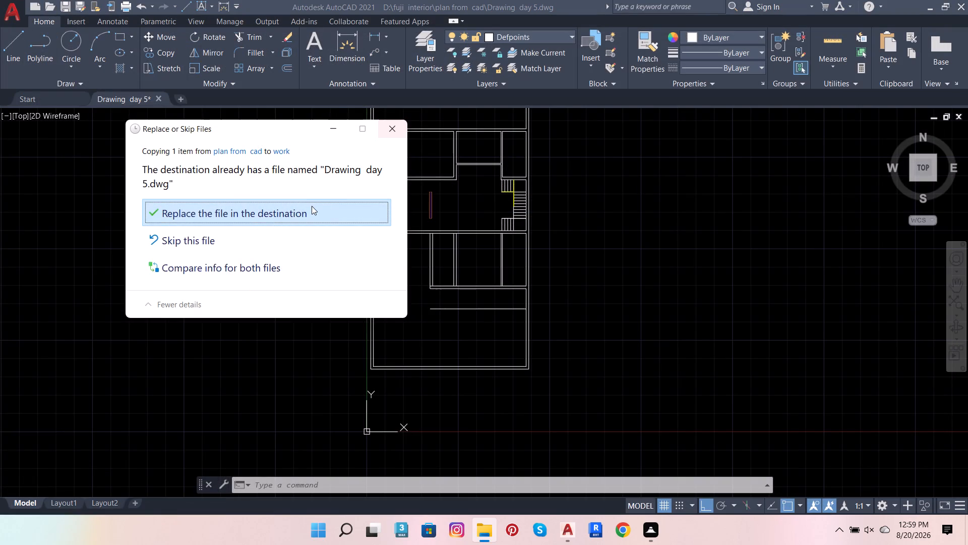
left_click(312, 206)
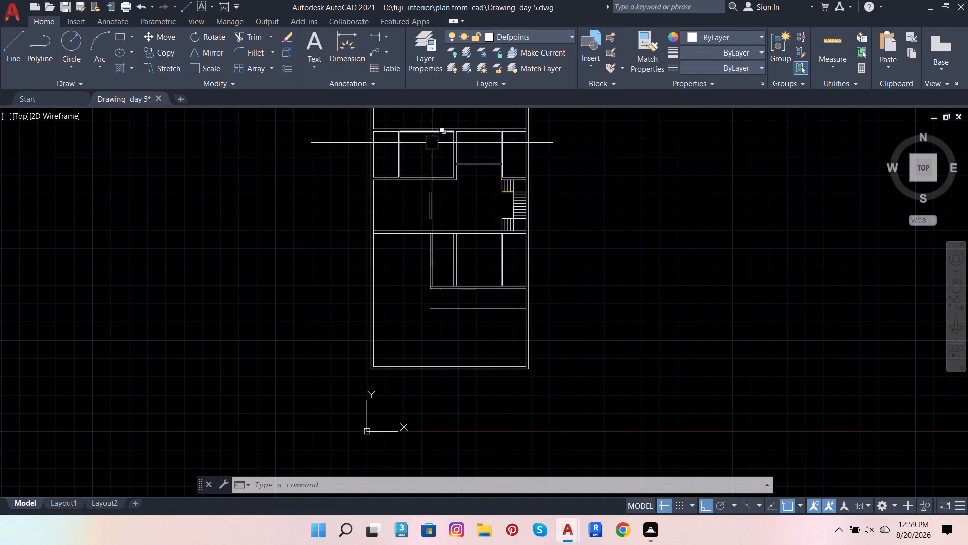
Save the day 5 drawing again in AutoCAD and close the program.
scroll(505, 305, "down", 3)
key("ctrl+s")
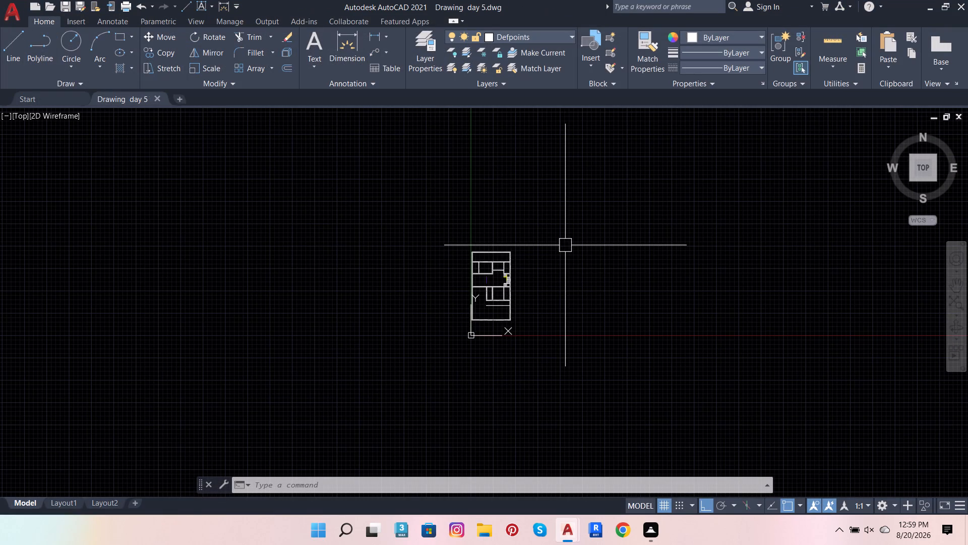
left_click(958, 4)
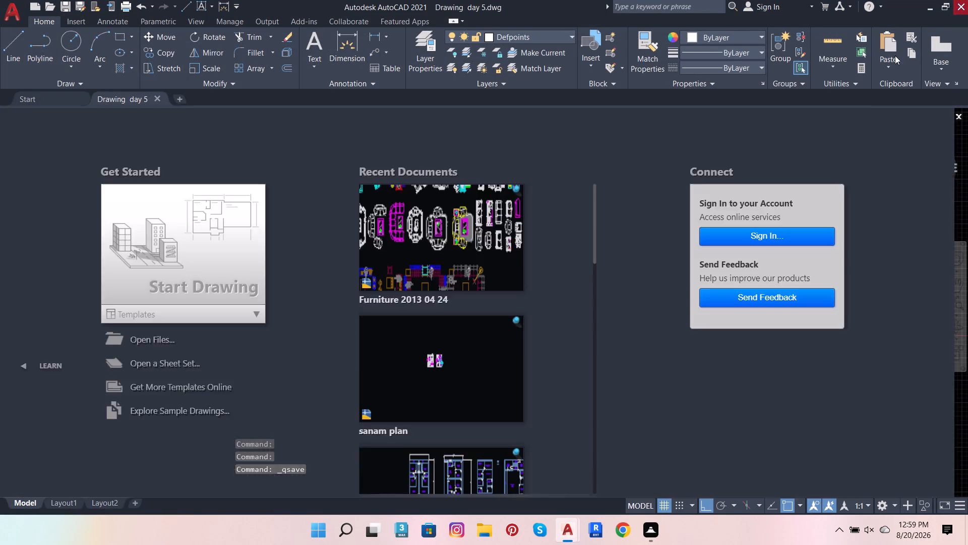
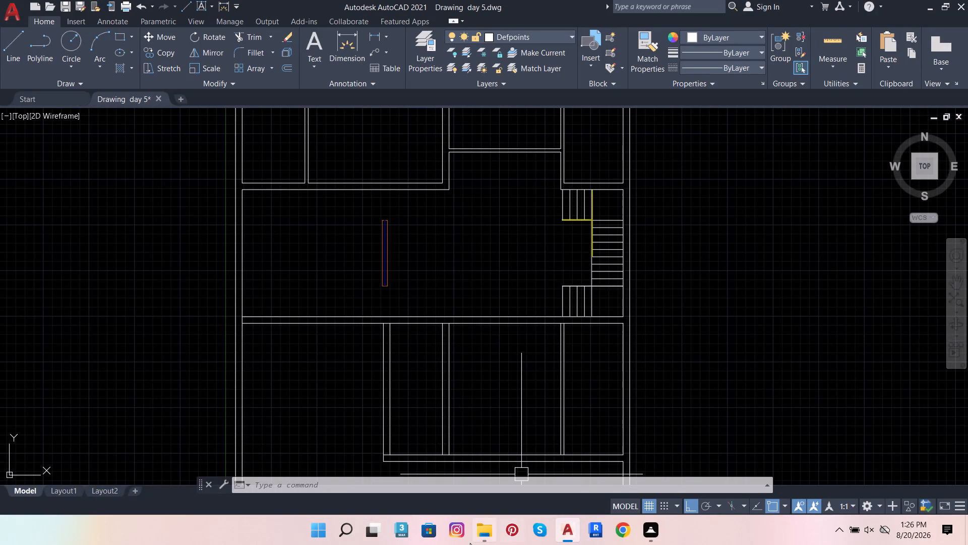
Open the "logfile" folder of "fuji interior" in File Explorer, and switch to Chrome.
left_click(487, 532)
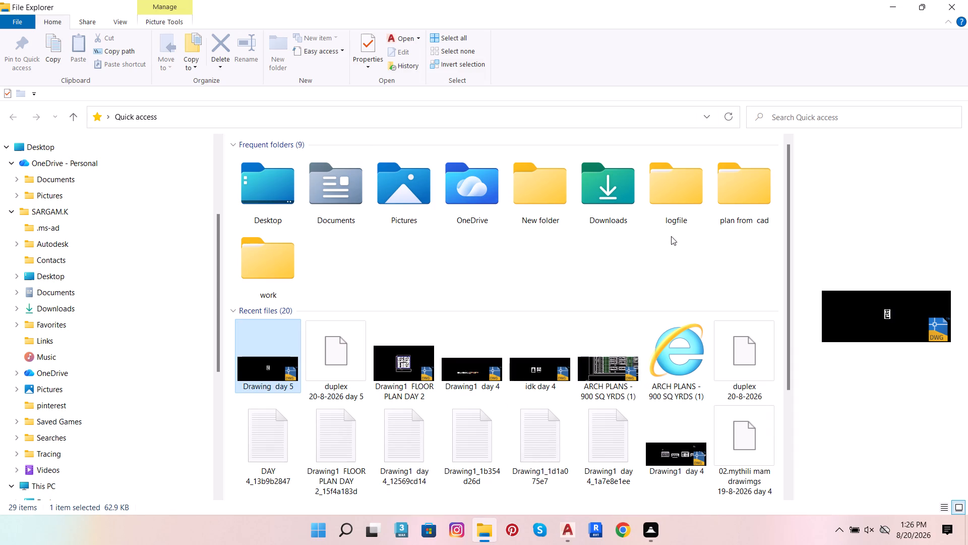
double_click(667, 210)
left_click(627, 544)
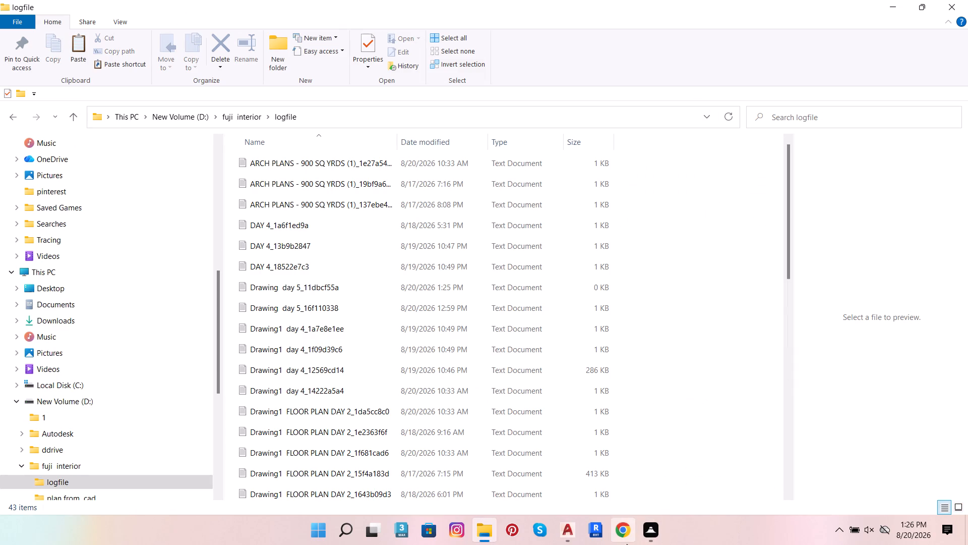
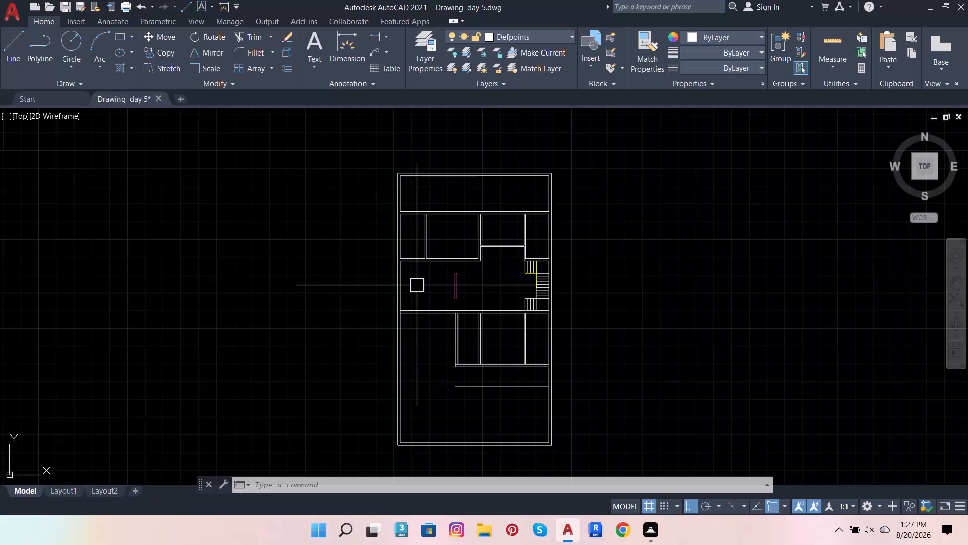
Check the "logfile" folder of "fuji interior" in File Explorer, close its window, and return to the AutoCAD drawing.
left_click(487, 530)
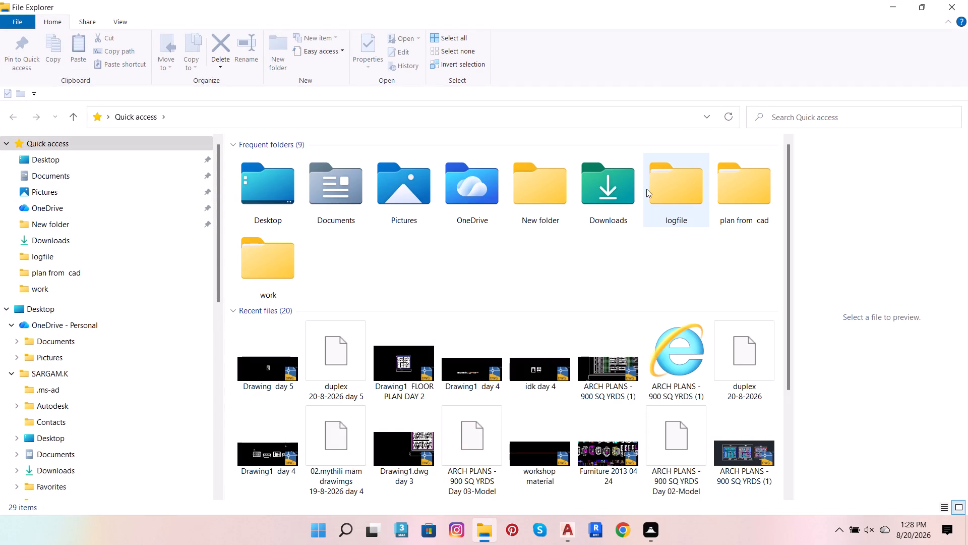
double_click(651, 188)
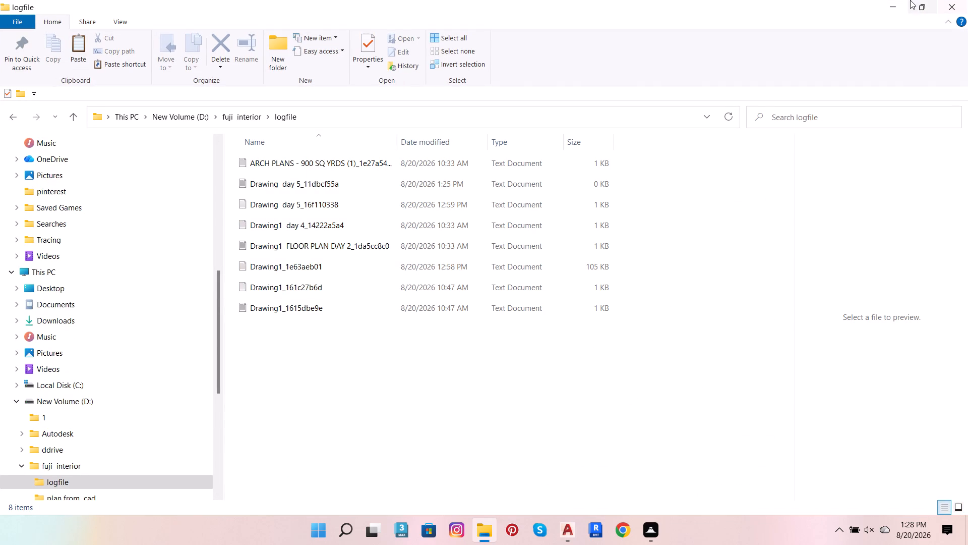
left_click(967, 2)
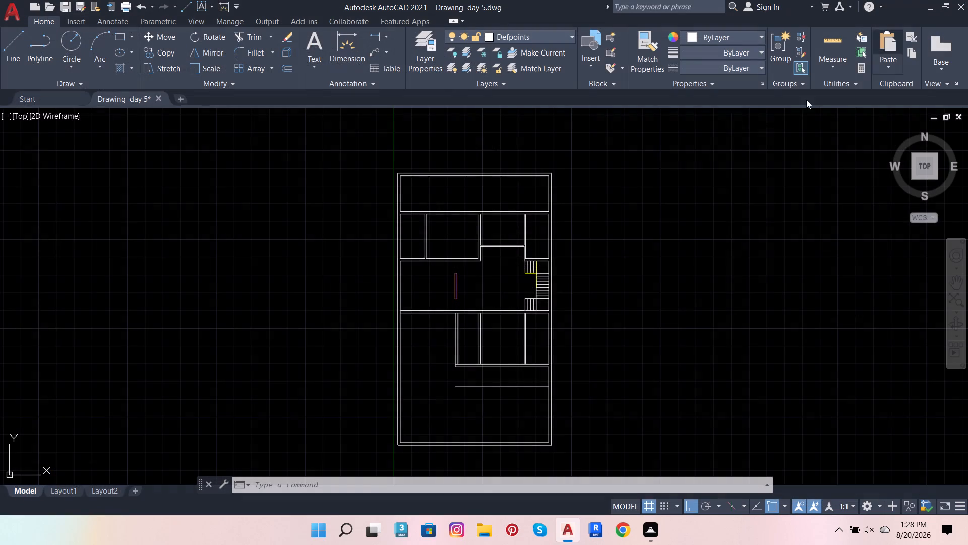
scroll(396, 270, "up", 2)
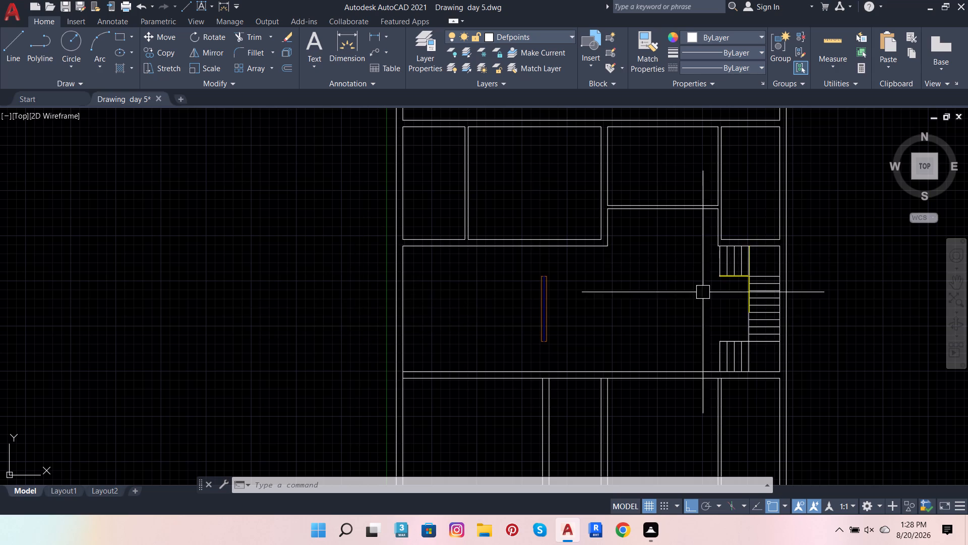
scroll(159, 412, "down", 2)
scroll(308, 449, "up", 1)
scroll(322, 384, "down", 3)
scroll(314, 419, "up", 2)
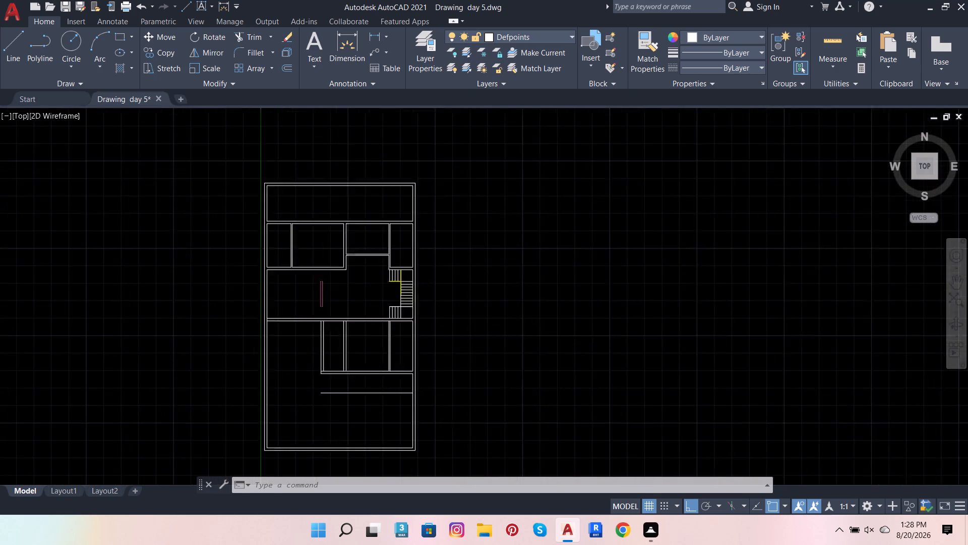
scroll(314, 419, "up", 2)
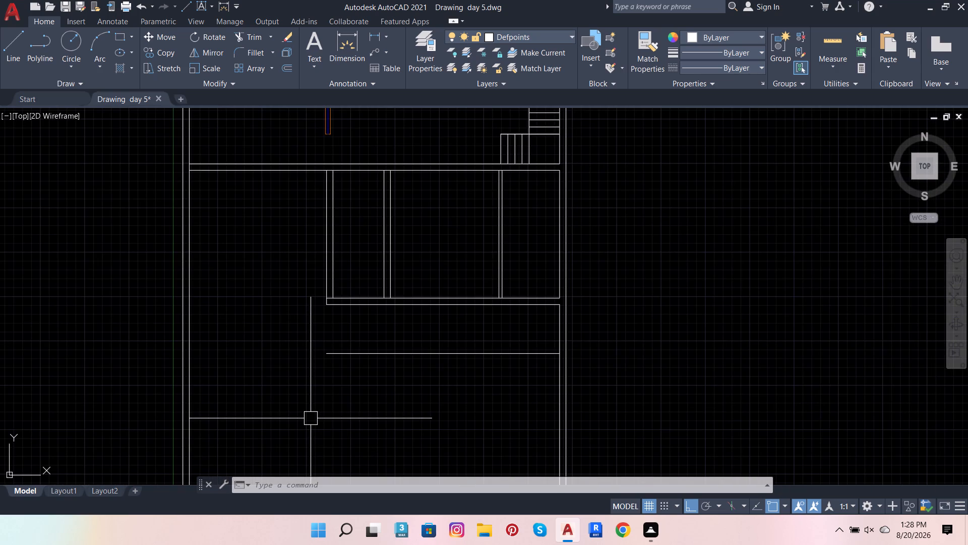
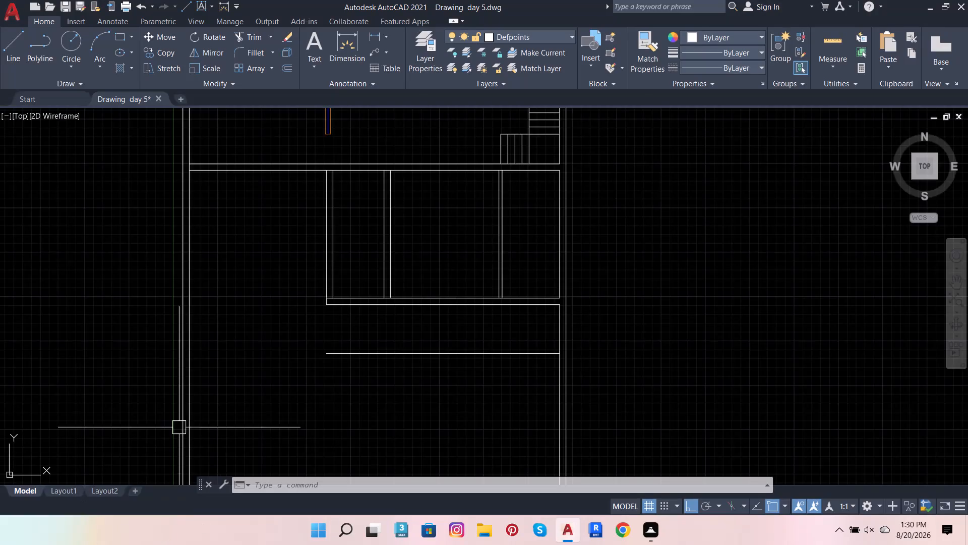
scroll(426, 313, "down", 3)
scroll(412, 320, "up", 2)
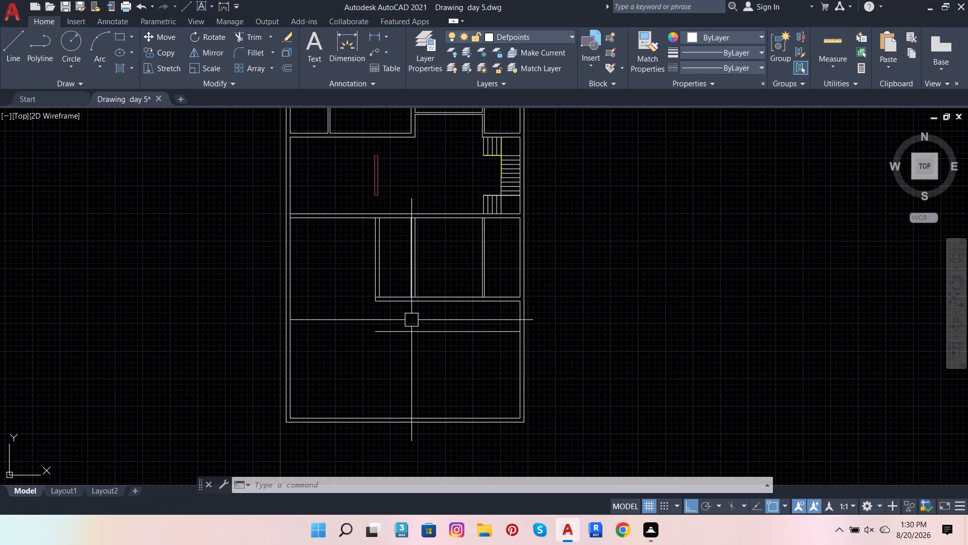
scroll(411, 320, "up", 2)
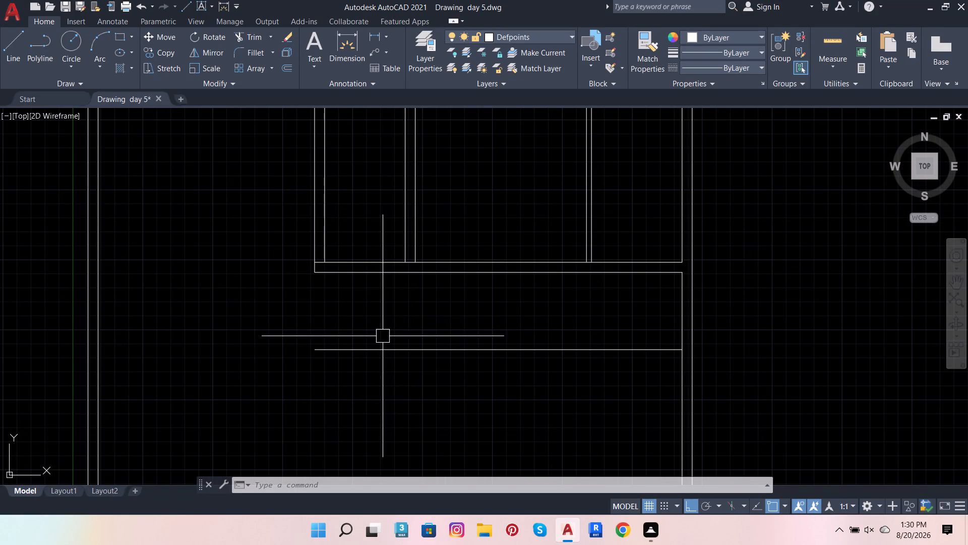
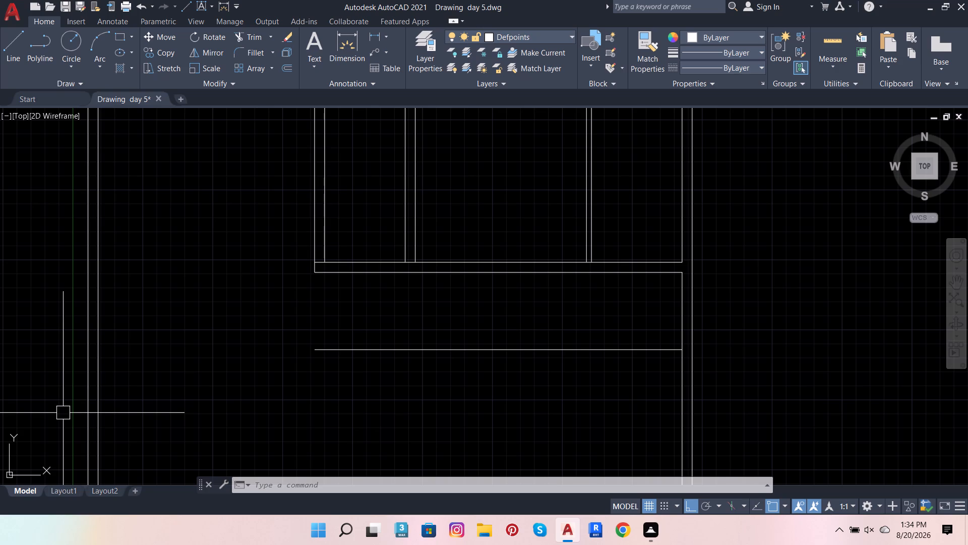
Erase the loose horizontal line below the lower rooms' bottom wall.
key("Escape")
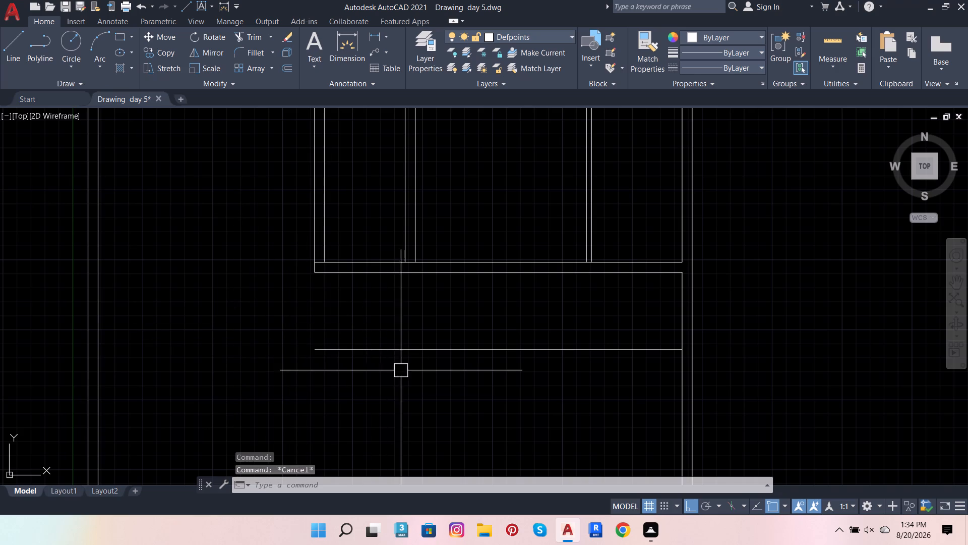
left_click(422, 353)
key("Delete")
Offset the plan's inner bottom wall line 19' upward to set out a new cross wall.
scroll(522, 307, "down", 4)
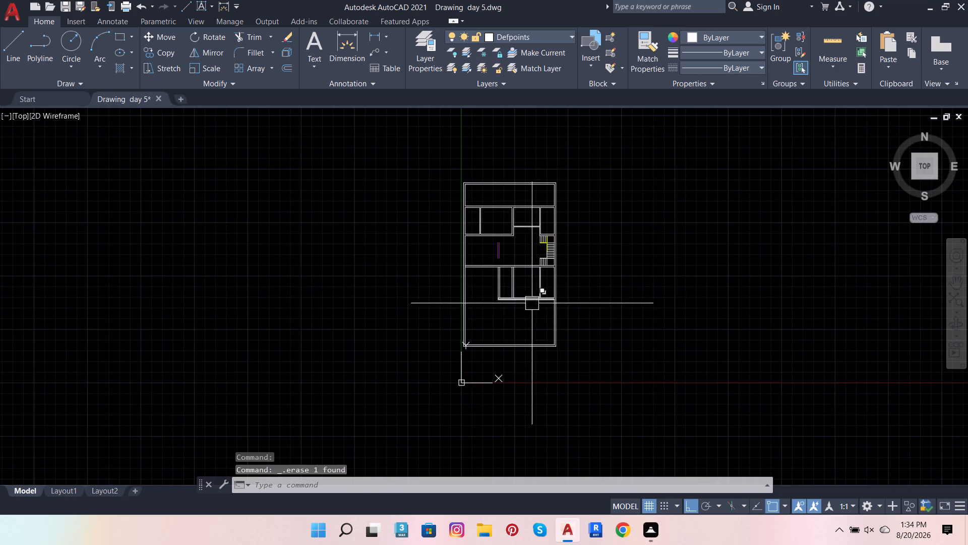
scroll(517, 329, "up", 2)
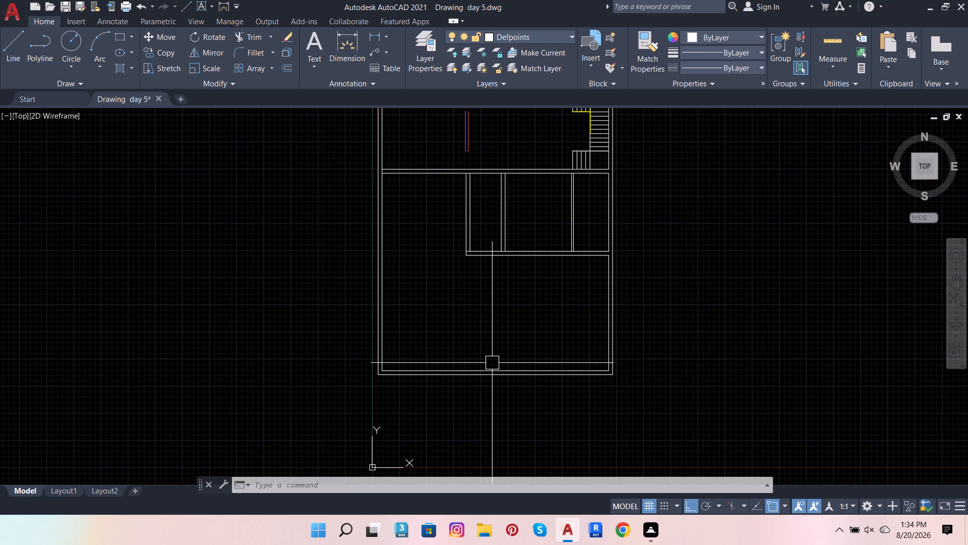
left_click(492, 365)
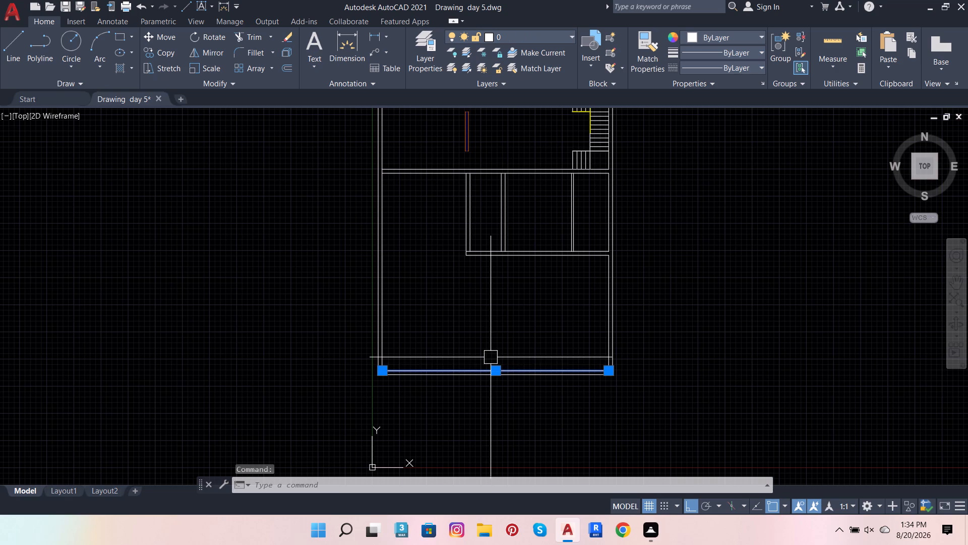
key("o")
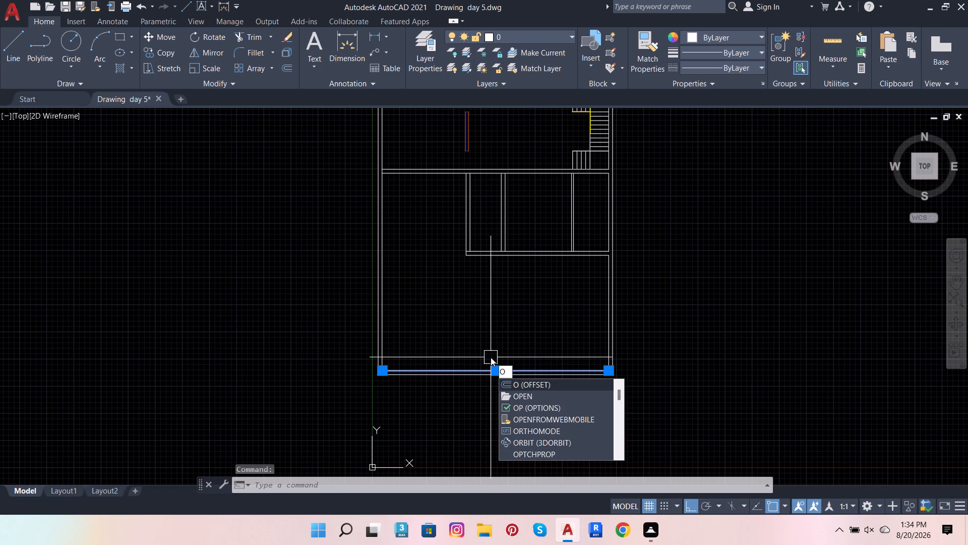
left_click(538, 381)
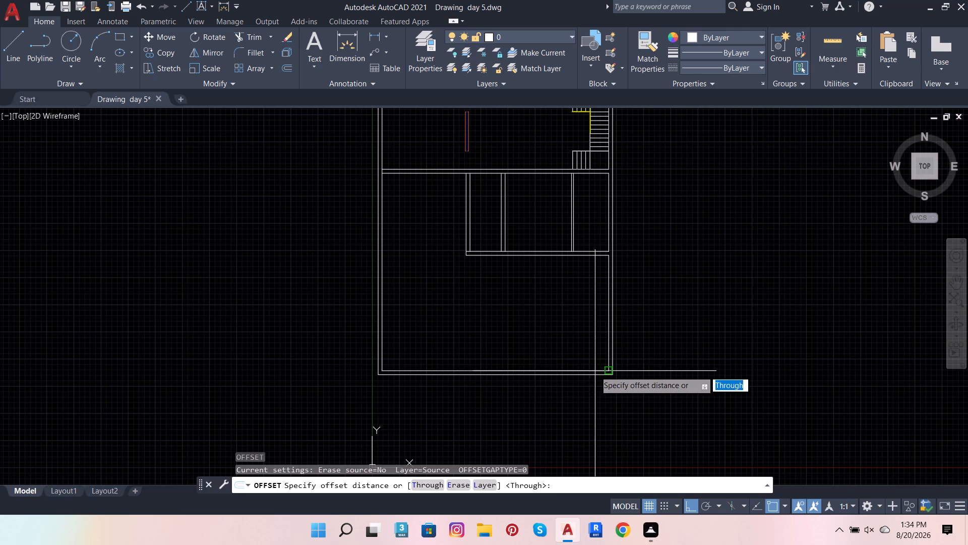
left_click(610, 368)
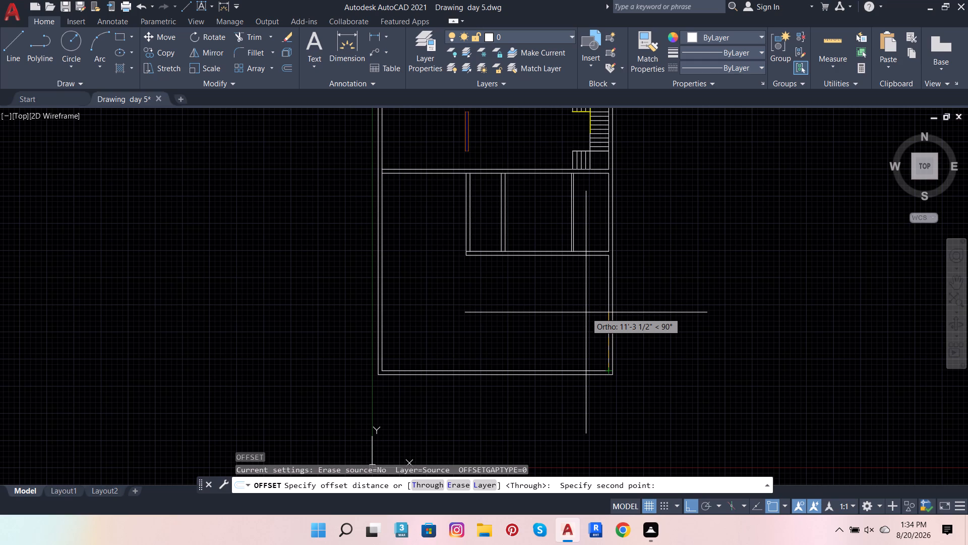
type("19")
key("apostrophe")
key("Return")
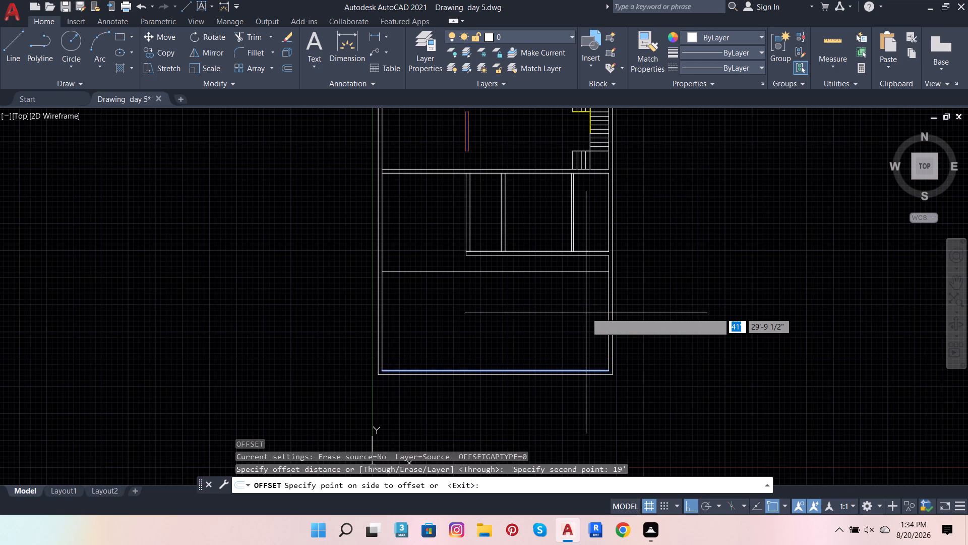
left_click(586, 312)
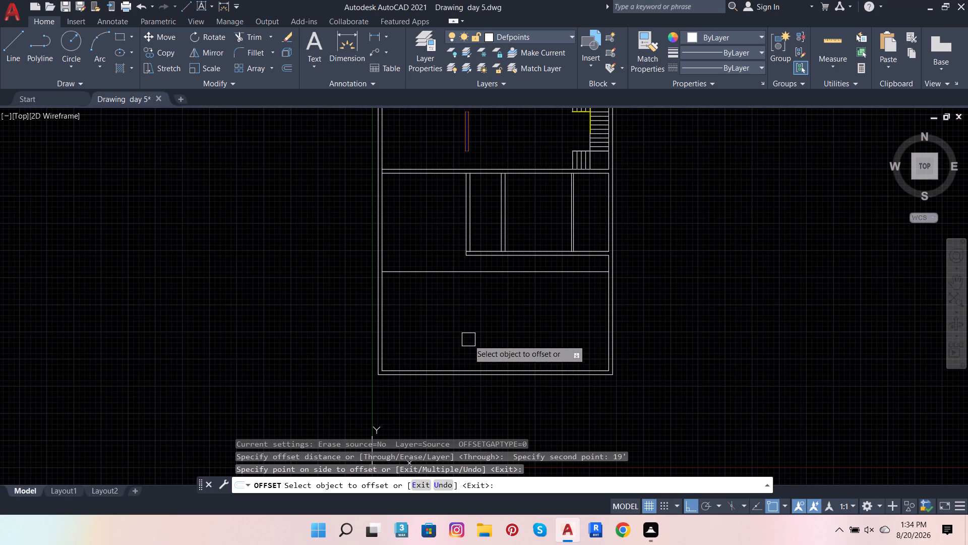
scroll(468, 340, "down", 1)
scroll(512, 289, "up", 1)
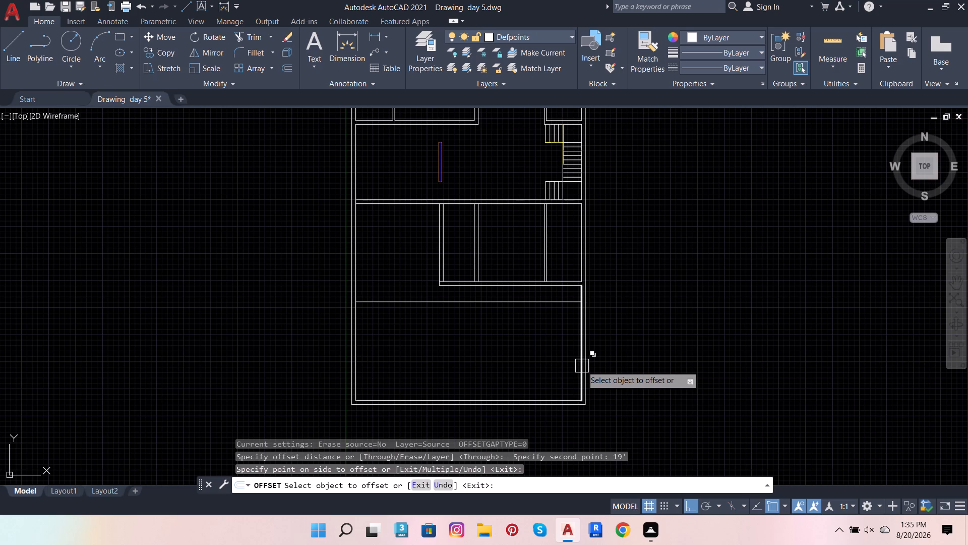
scroll(575, 349, "up", 2)
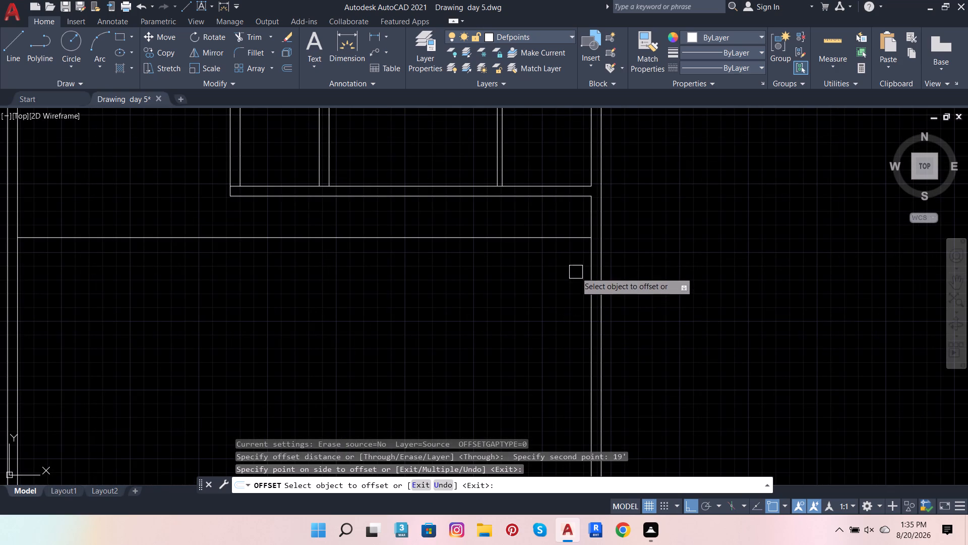
key("Escape")
key("Escape")
Offset the new cross-wall line 9" upward to give the wall its thickness.
left_click(560, 245)
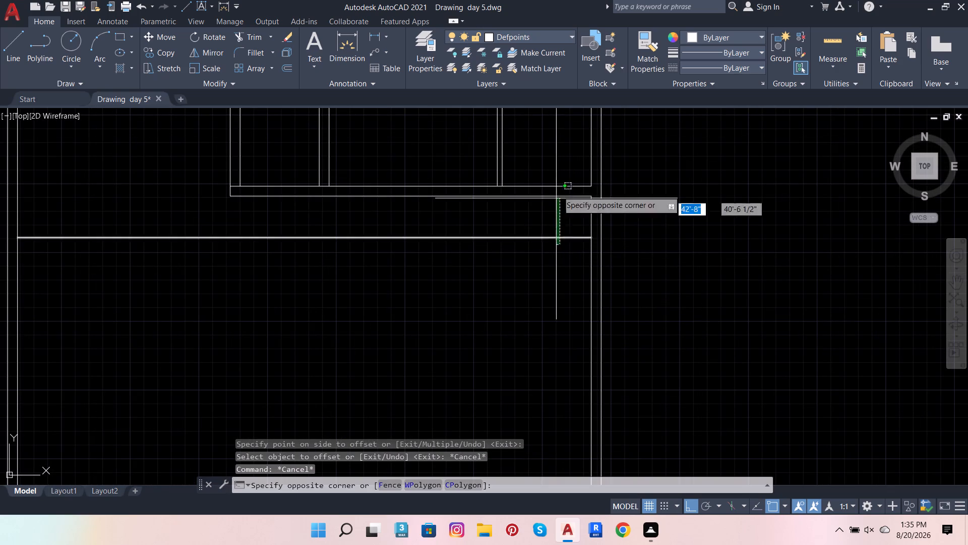
key("Escape")
left_click(562, 237)
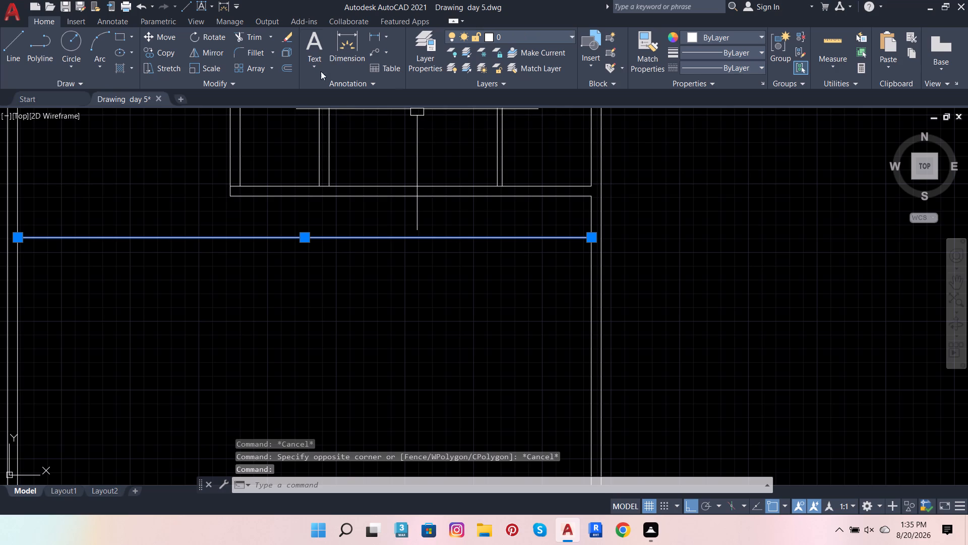
left_click(284, 70)
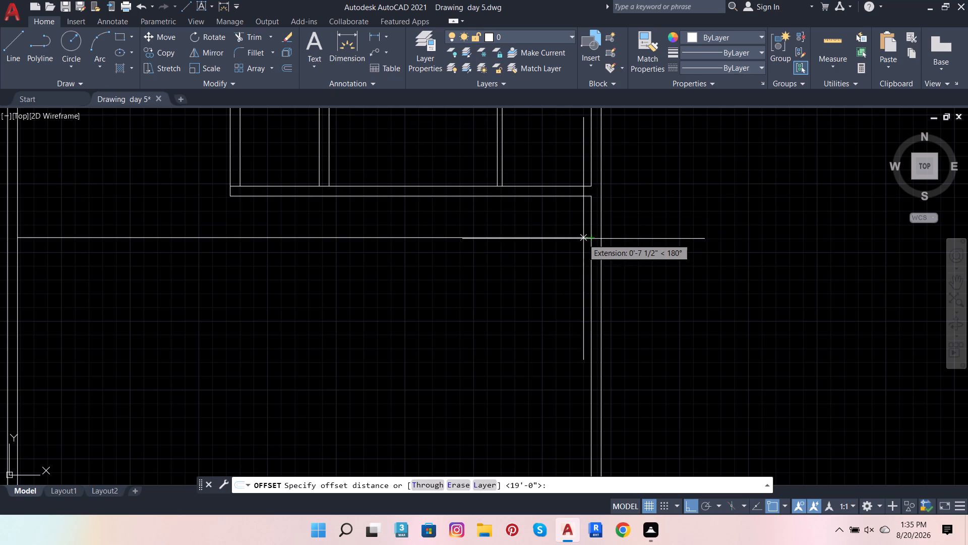
left_click(589, 239)
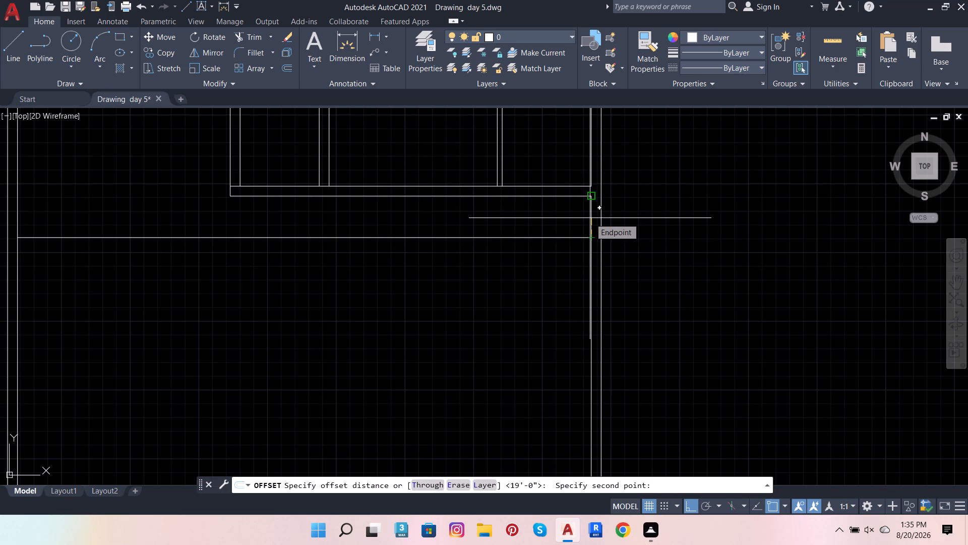
key("9")
key("Return")
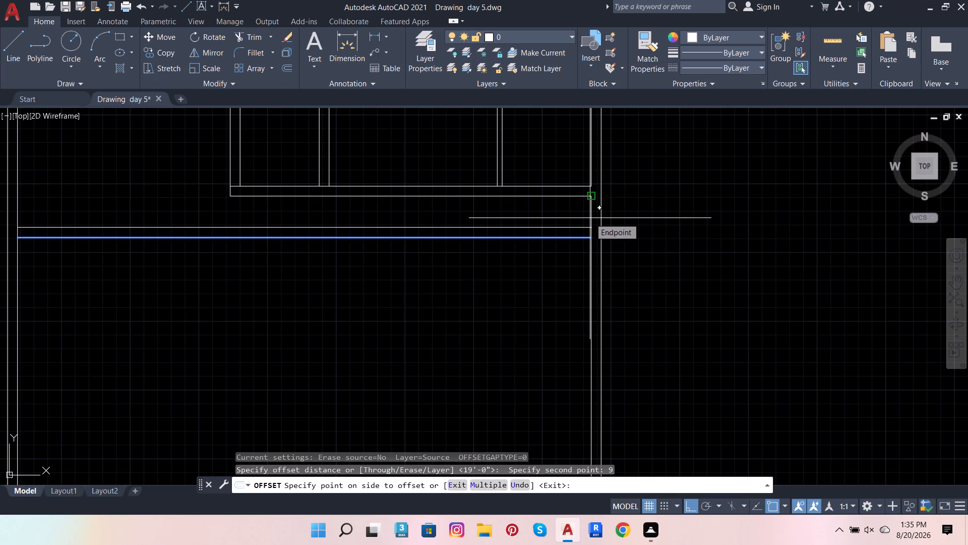
left_click(590, 218)
Extend the rightmost lower partition's right line to the new cross wall's lower face, and its left line to the rooms' bottom wall's lower face.
scroll(771, 203, "down", 2)
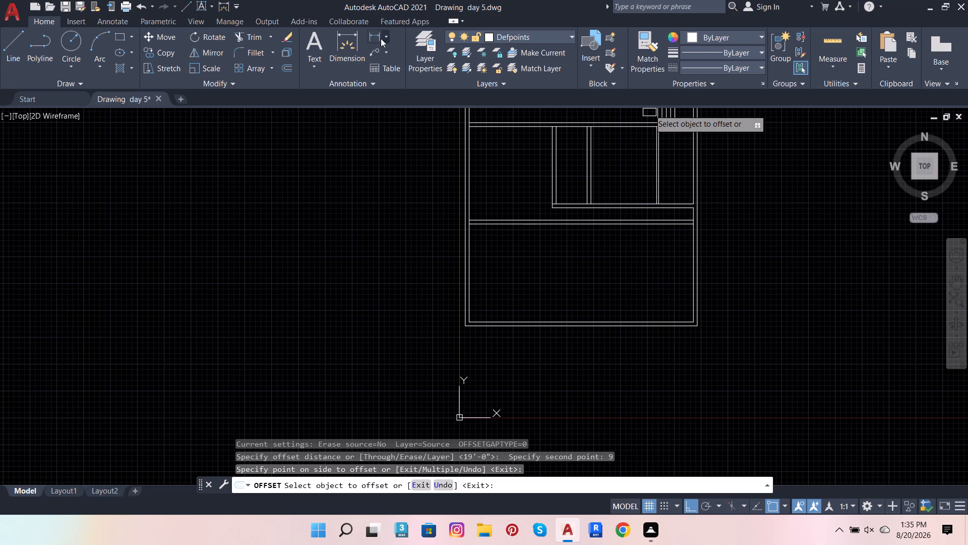
left_click(259, 37)
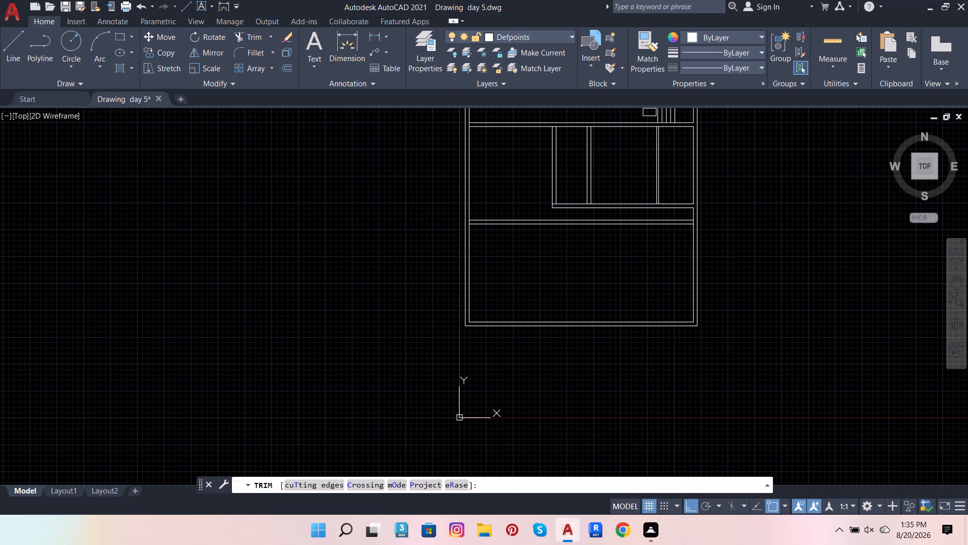
scroll(671, 186, "up", 1)
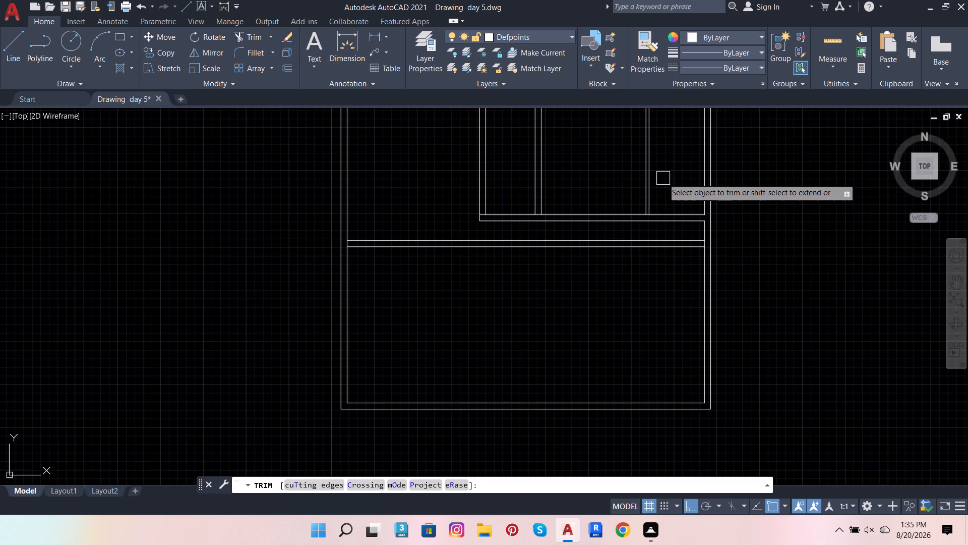
left_click(655, 181, "shift")
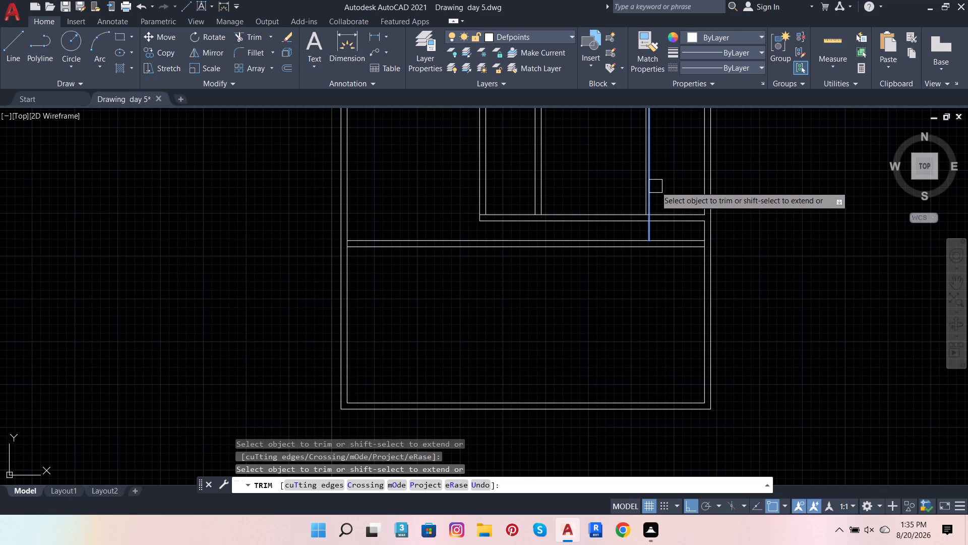
left_click(655, 186, "shift")
left_click(655, 189, "shift")
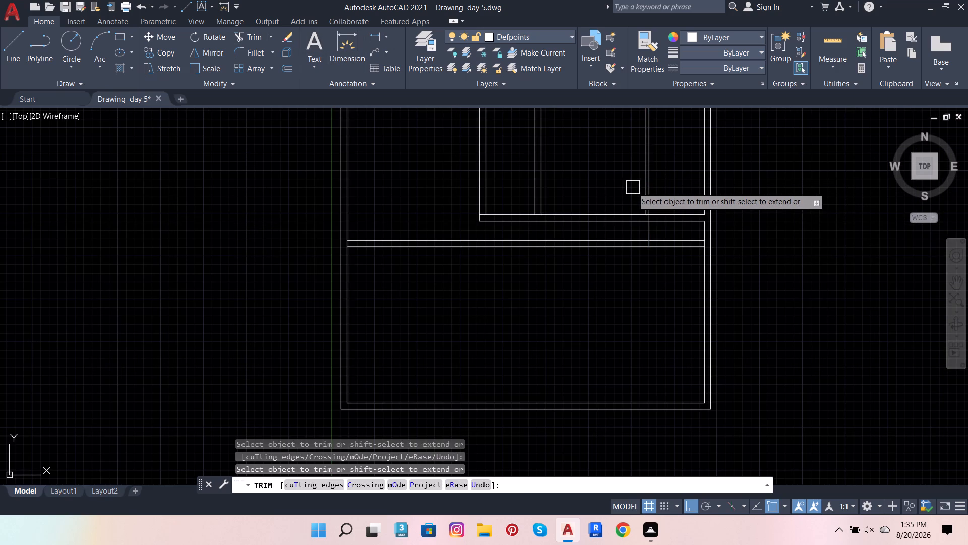
left_click(640, 192, "shift")
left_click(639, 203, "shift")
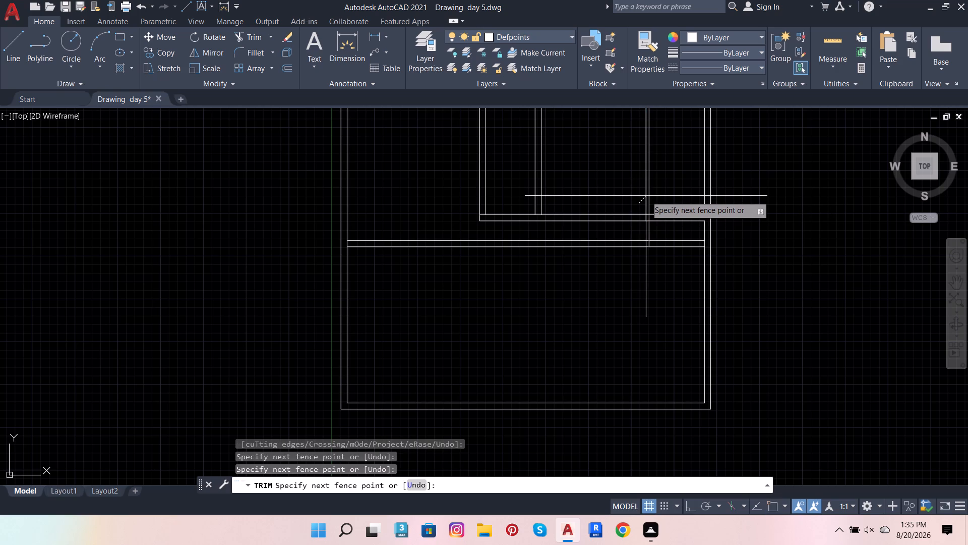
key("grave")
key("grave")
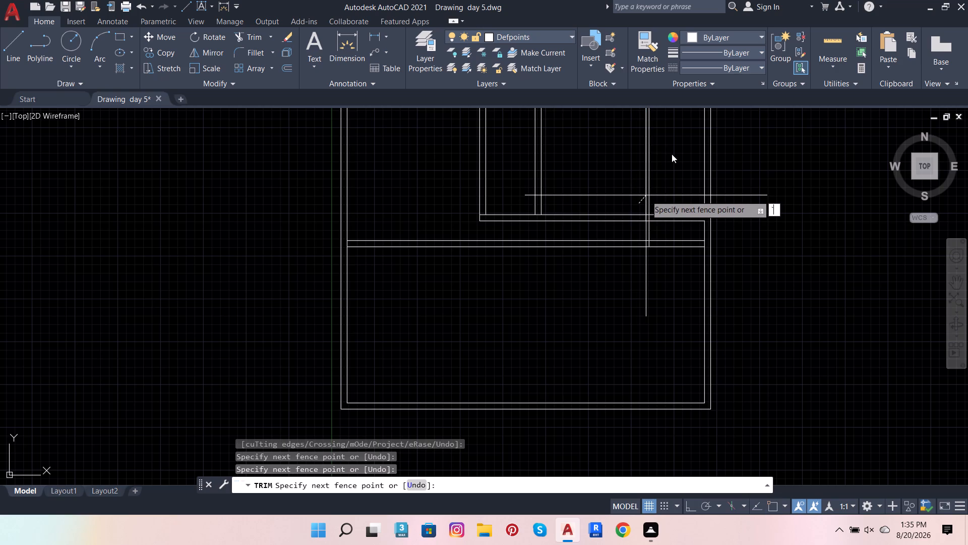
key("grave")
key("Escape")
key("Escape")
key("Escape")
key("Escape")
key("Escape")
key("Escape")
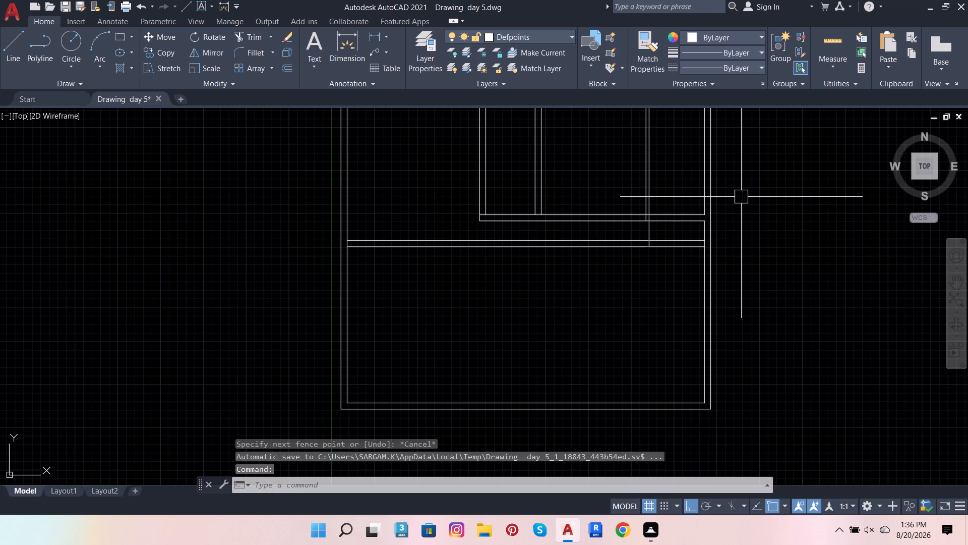
Trim the partition's right line between the two faces of the lower rooms' bottom wall.
scroll(658, 222, "up", 3)
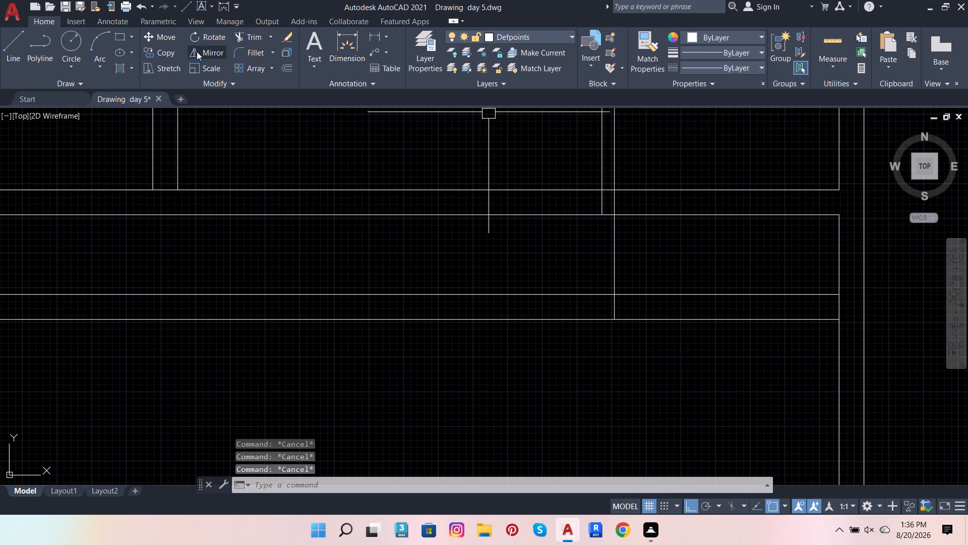
left_click(259, 37)
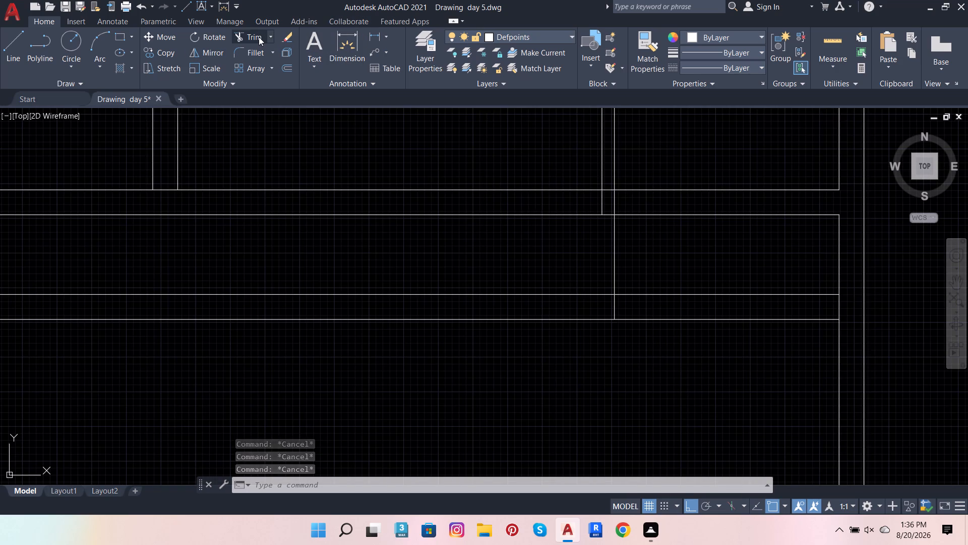
scroll(569, 199, "up", 2)
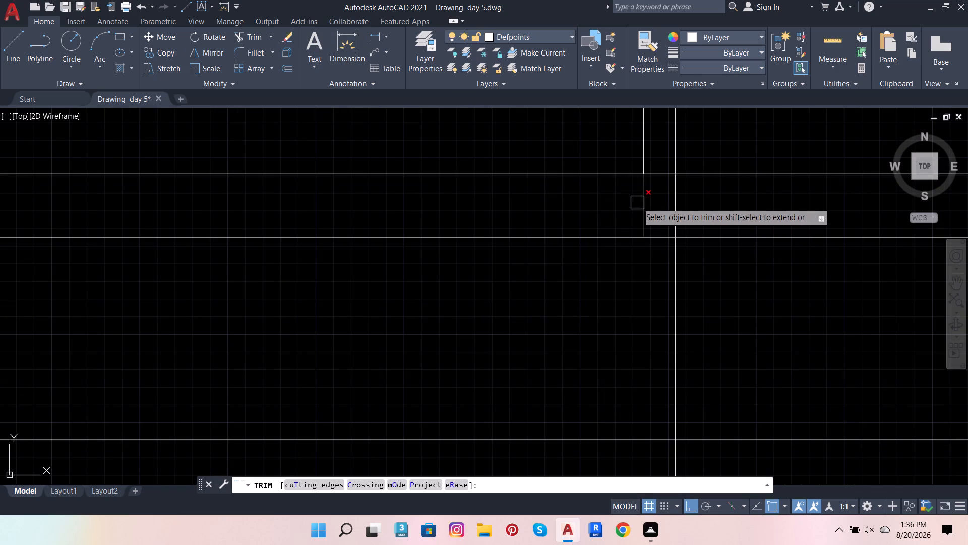
left_click(672, 204)
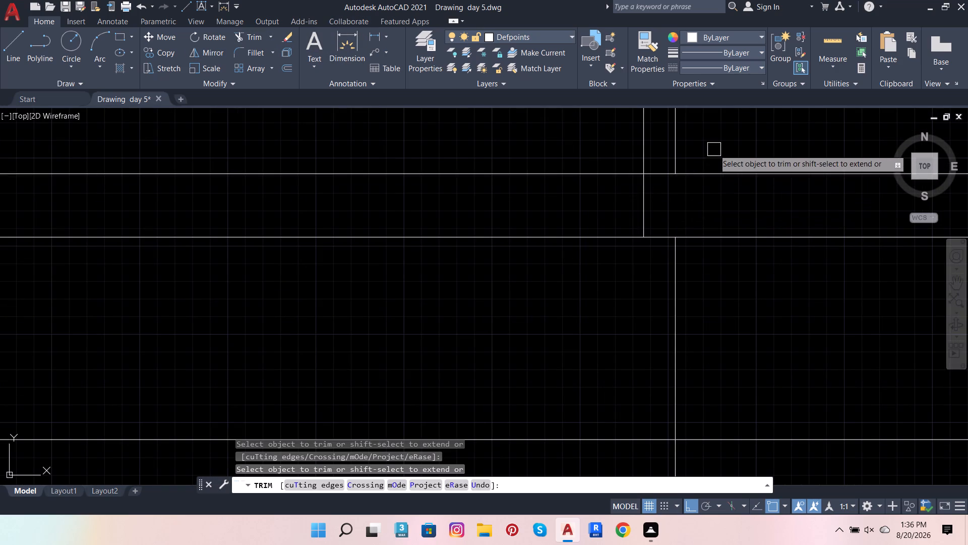
key("Escape")
Offset the short vertical line between the rooms' bottom wall and the new cross wall 9" to the left.
scroll(718, 151, "down", 3)
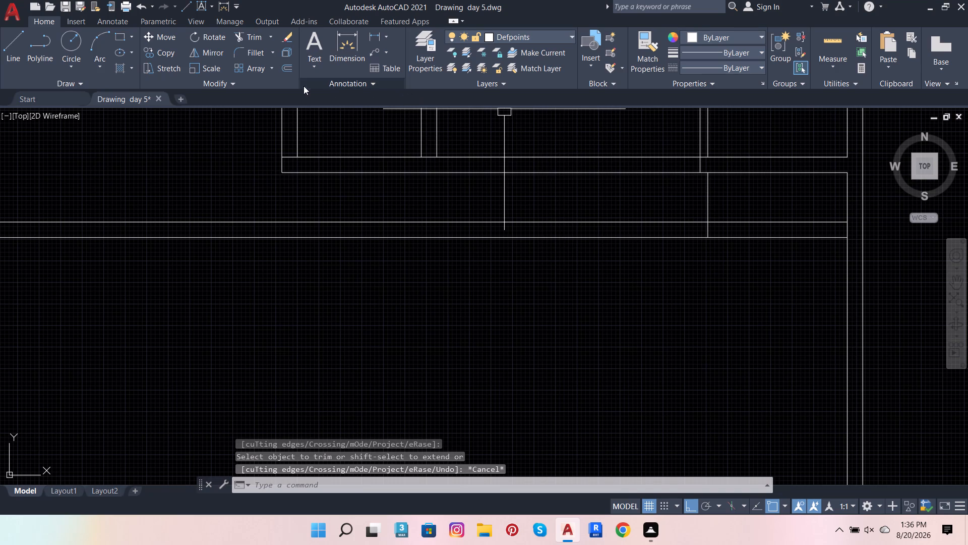
left_click(283, 68)
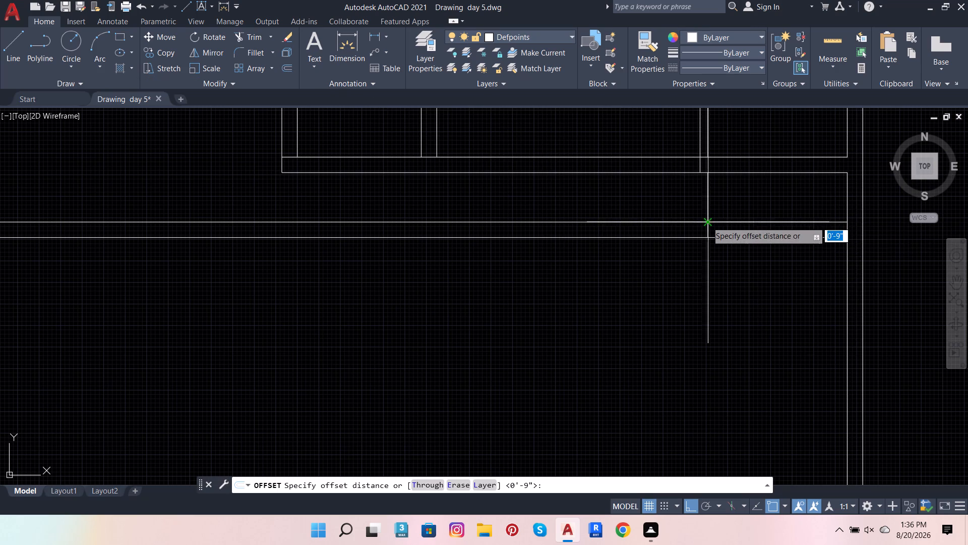
scroll(702, 224, "up", 2)
left_click(712, 253)
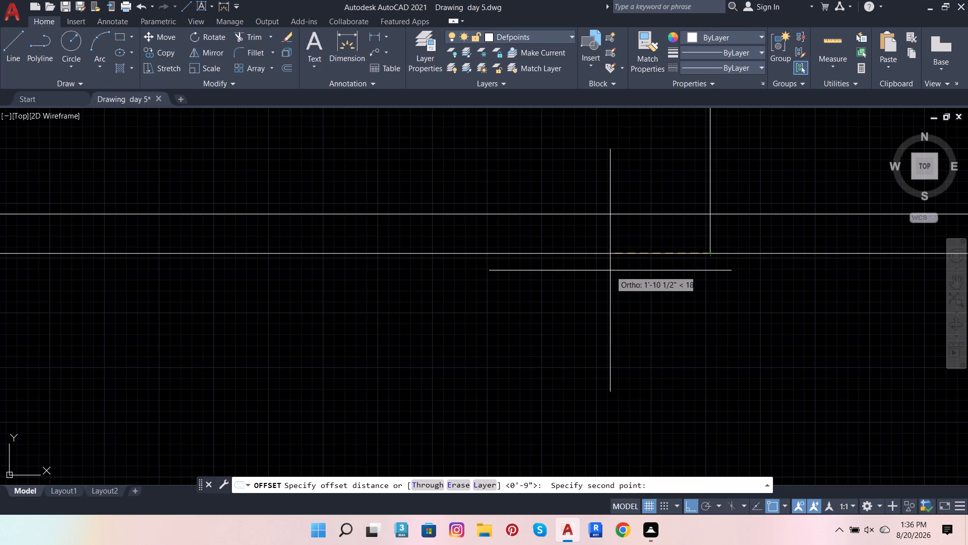
key("9")
key("Return")
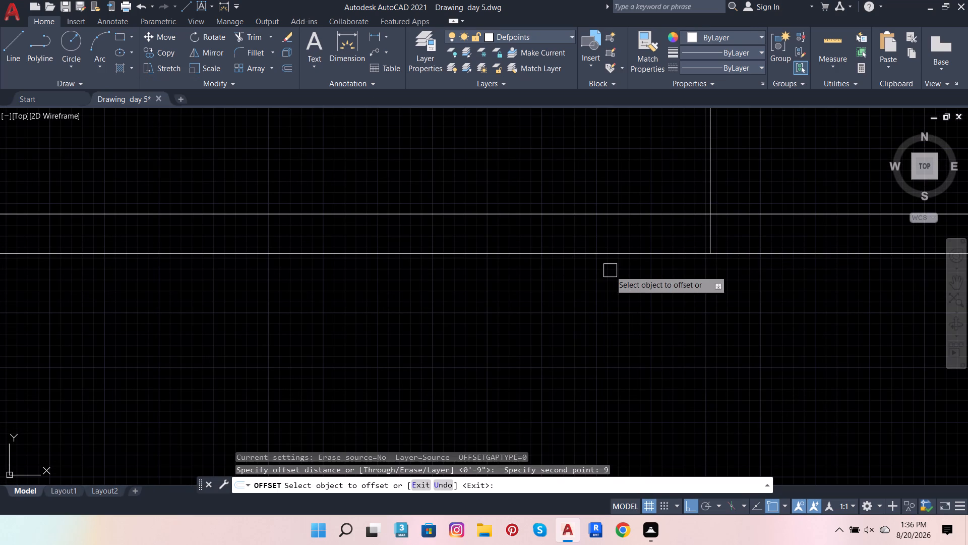
left_click(707, 179)
left_click(358, 192)
scroll(431, 371, "down", 6)
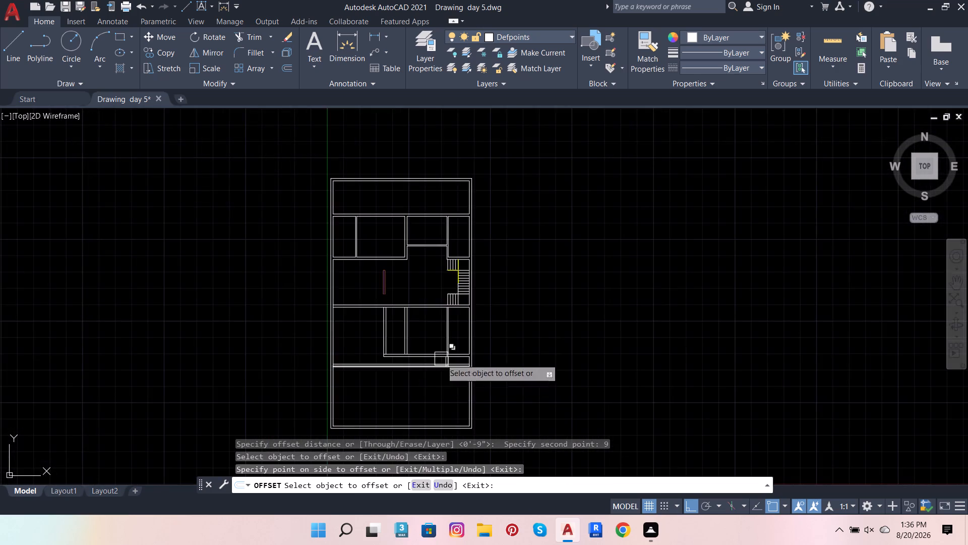
scroll(466, 303, "up", 3)
scroll(470, 288, "down", 4)
scroll(444, 332, "up", 4)
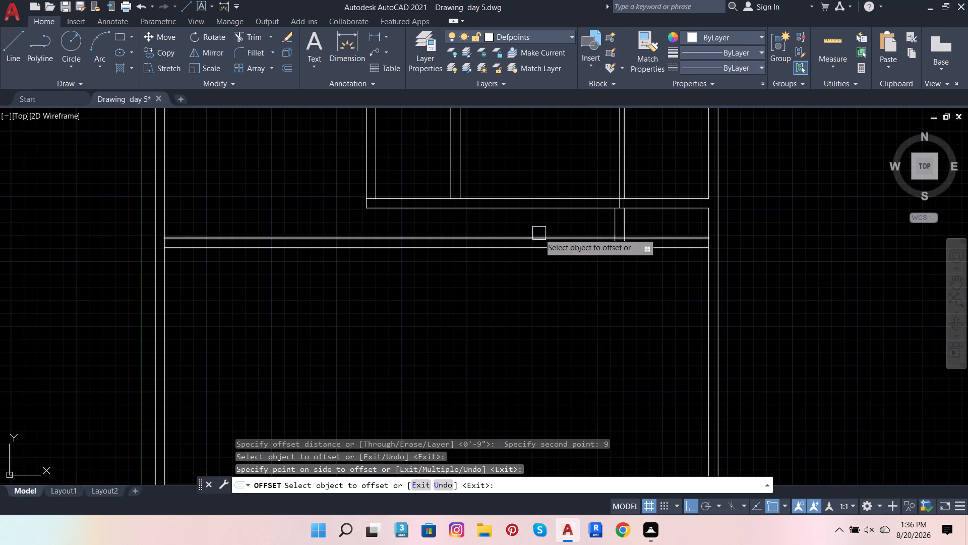
scroll(624, 223, "up", 2)
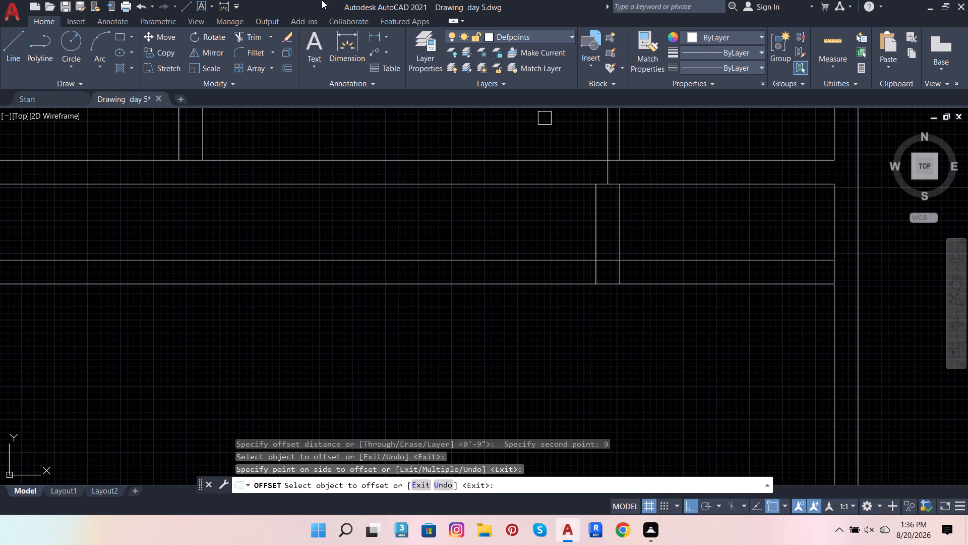
Trim the rightmost partition's left line between the rooms' bottom wall faces, and extend its right line across that wall.
left_click(251, 39)
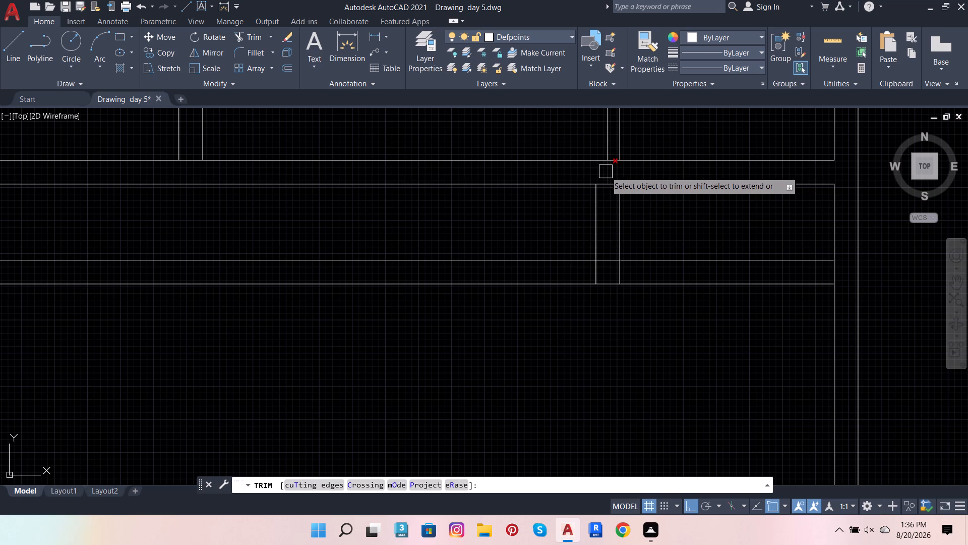
left_click(606, 172)
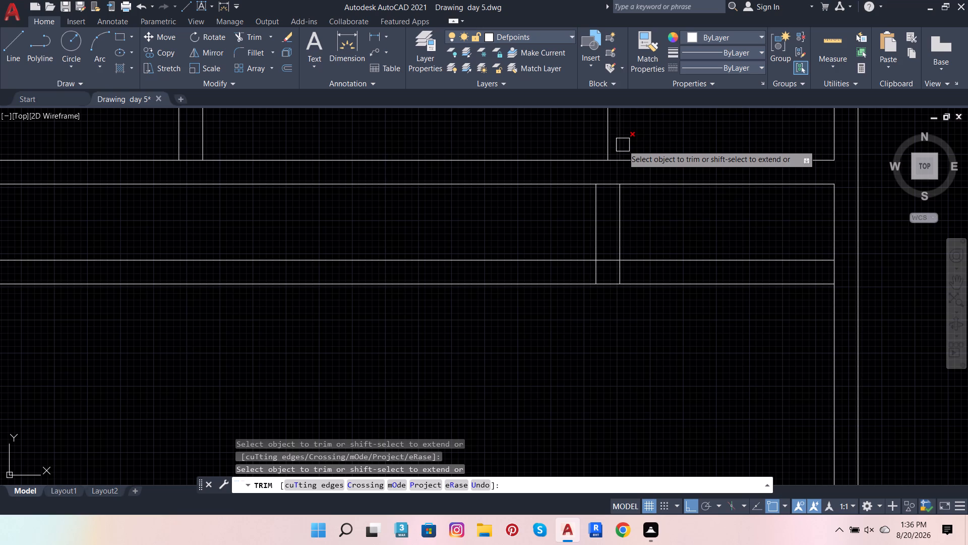
left_click(623, 145, "shift")
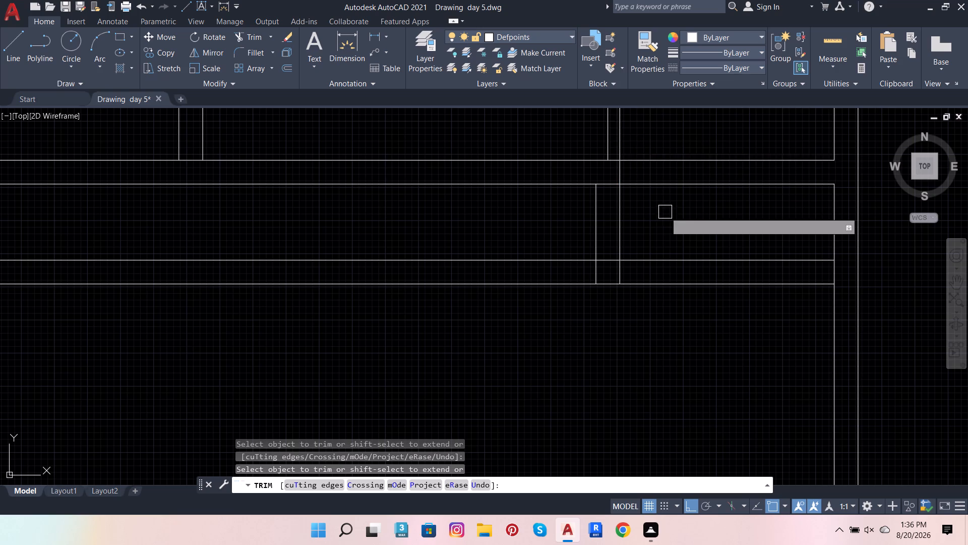
Trim the cross wall's upper line between the short wall's two faces, and remove its remainder to the left.
scroll(665, 212, "down", 2)
scroll(677, 186, "up", 1)
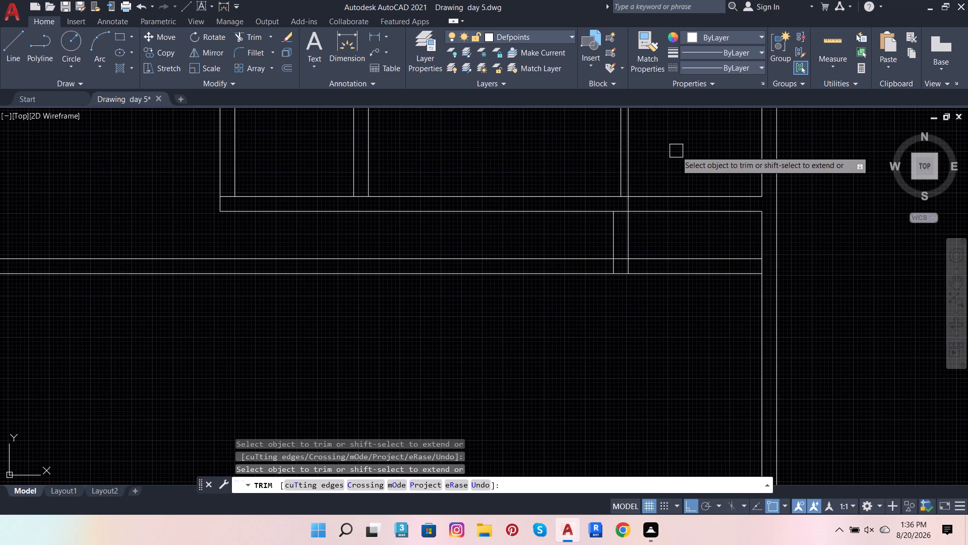
scroll(601, 247, "up", 2)
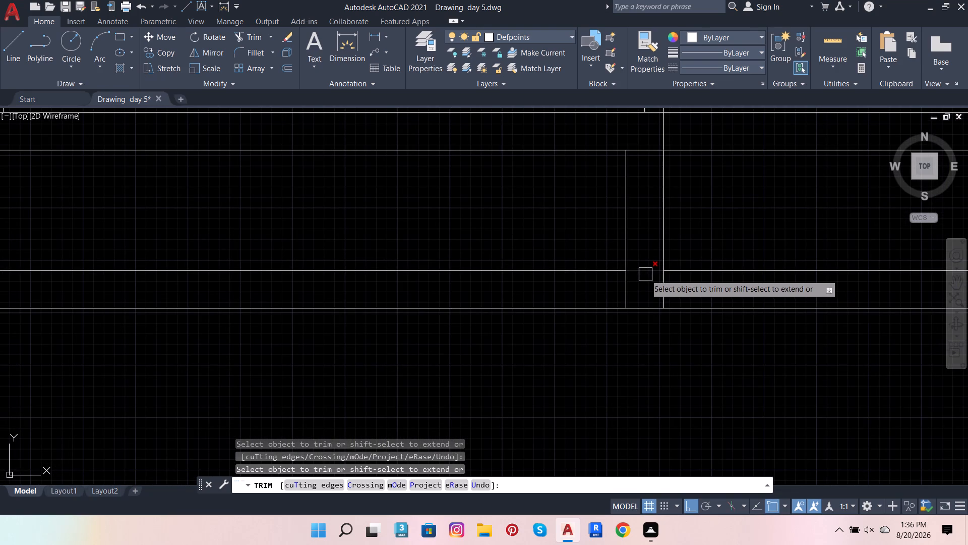
left_click(645, 275)
left_click(570, 273)
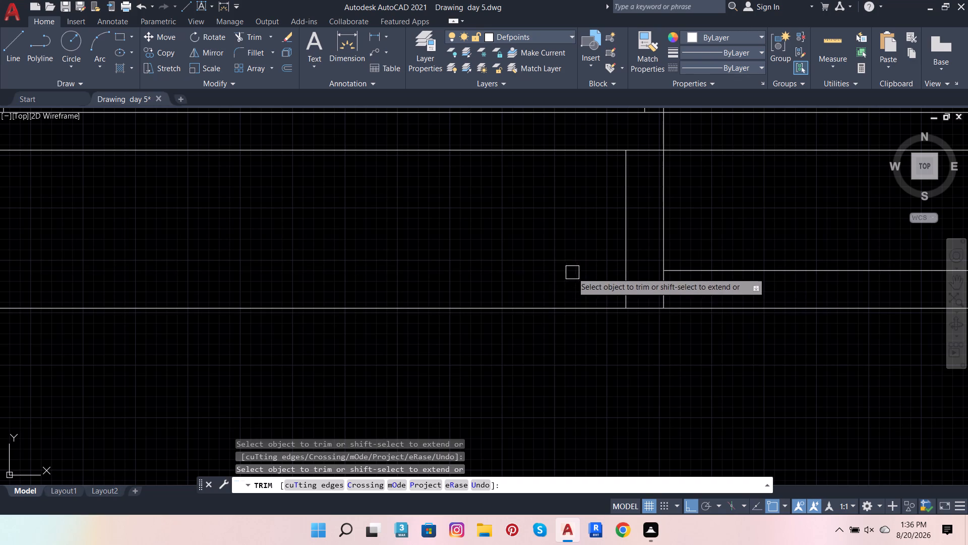
Trim the cross wall's lower line between the short wall's faces, and the short wall's right line across the cross wall's thickness.
scroll(395, 275, "down", 2)
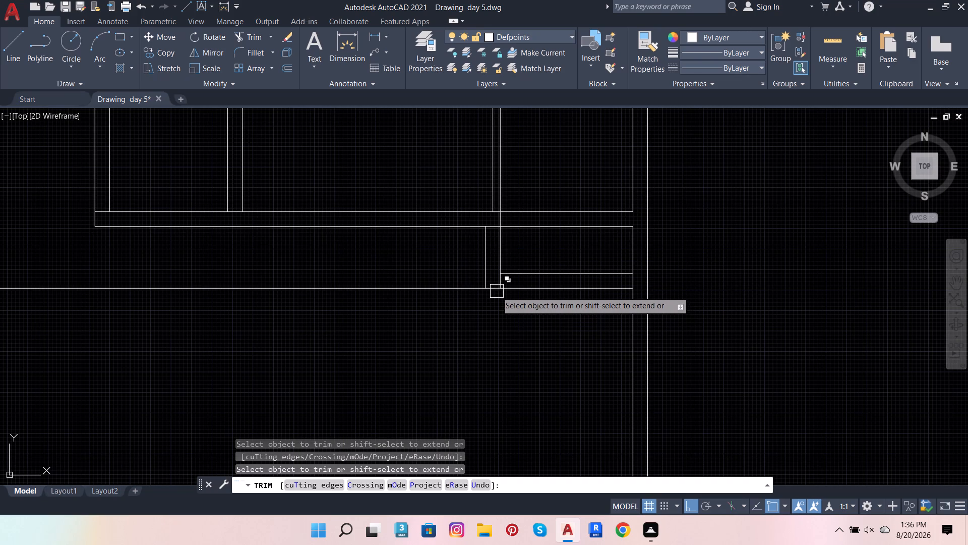
scroll(495, 286, "up", 2)
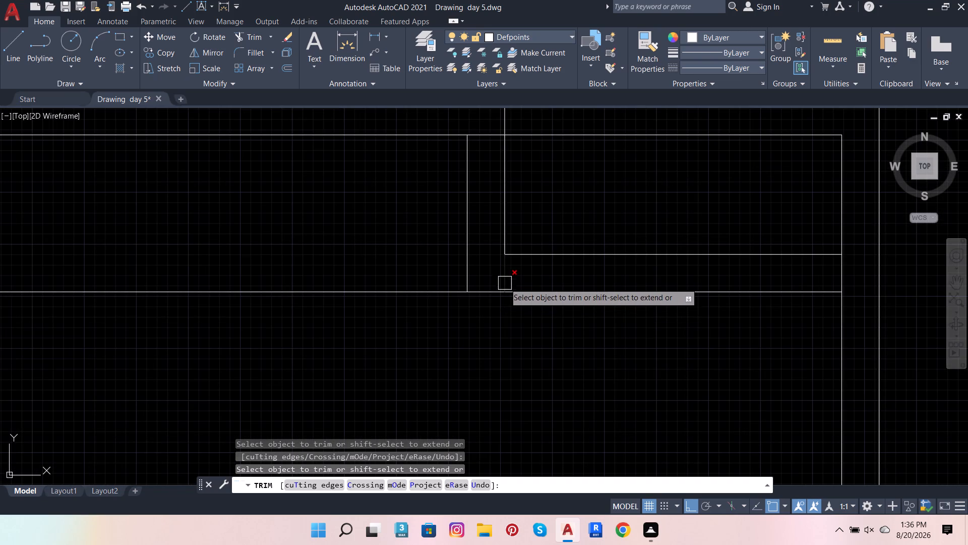
left_click(488, 292)
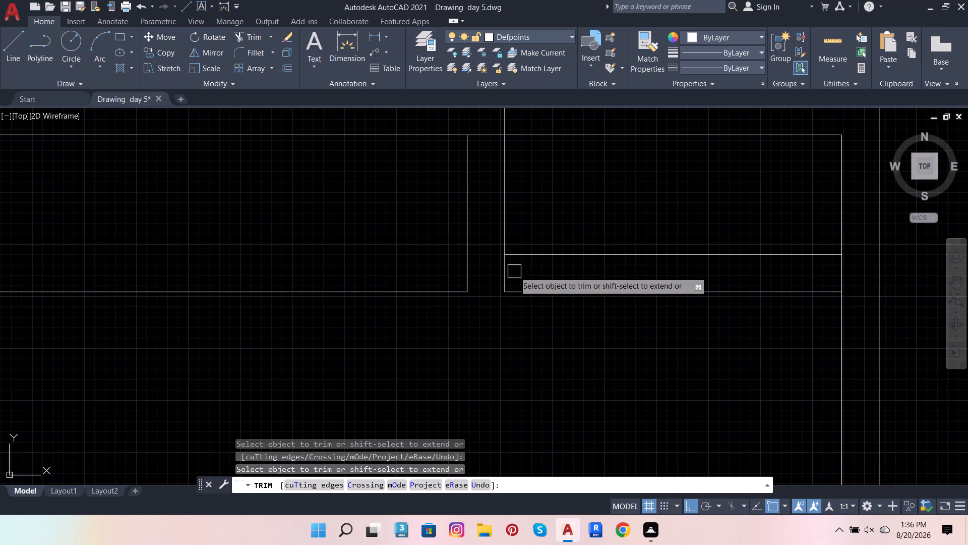
left_click(509, 274)
scroll(562, 292, "down", 4)
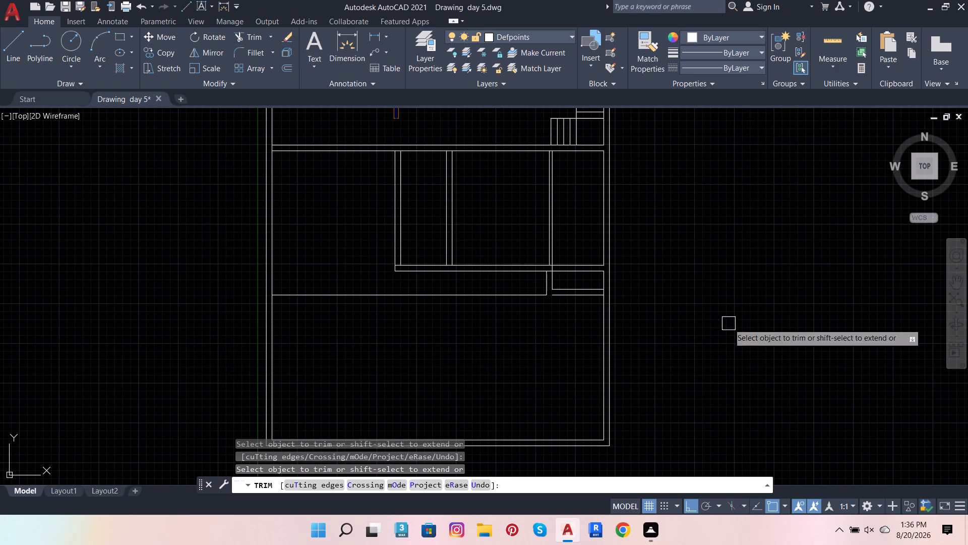
key("Escape")
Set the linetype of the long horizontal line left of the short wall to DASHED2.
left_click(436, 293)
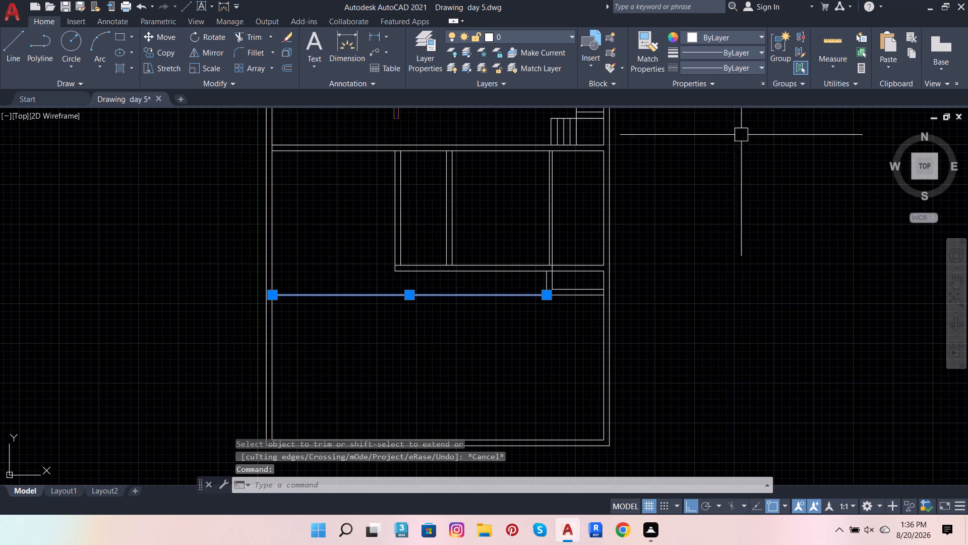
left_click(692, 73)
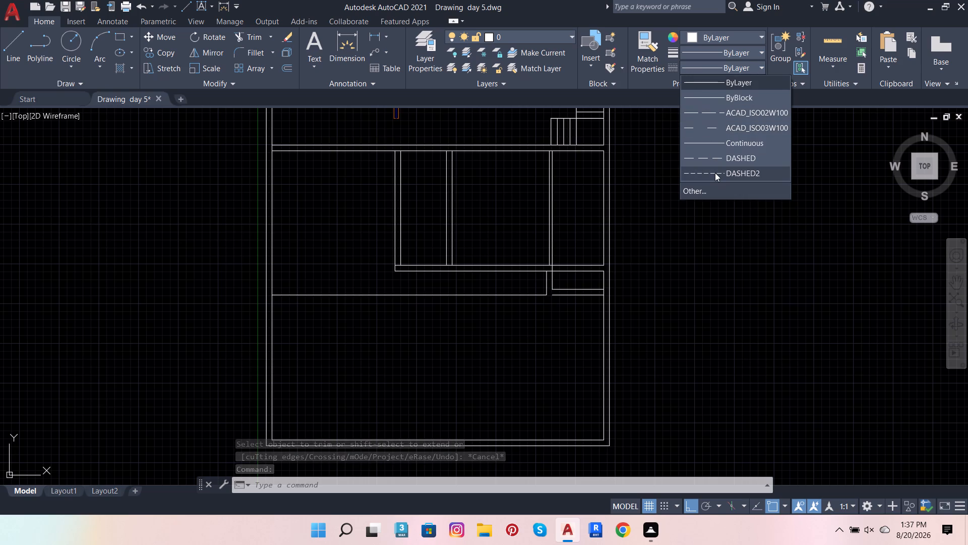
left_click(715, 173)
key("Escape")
Set the linetype of the long horizontal line left of the short wall to DASHED.
scroll(519, 318, "up", 3)
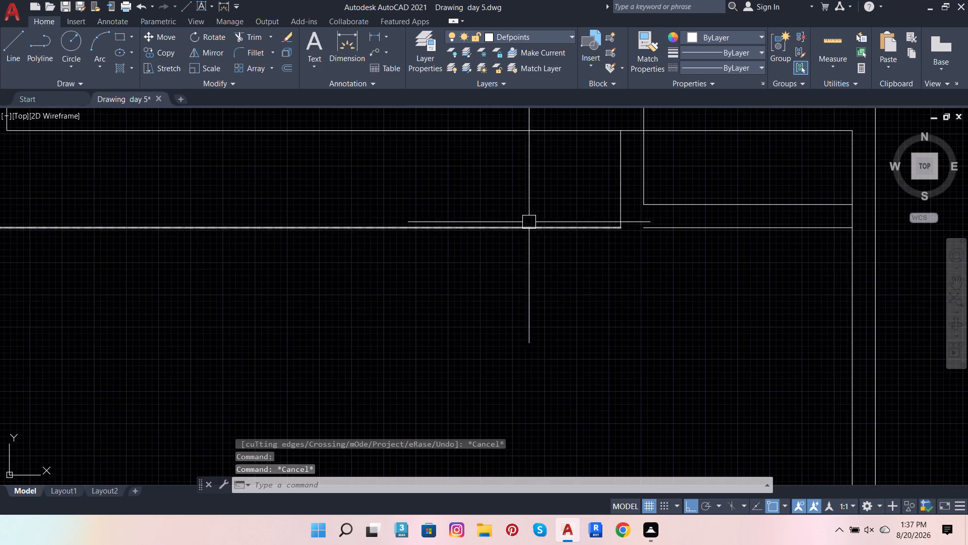
scroll(533, 215, "up", 2)
left_click(547, 243)
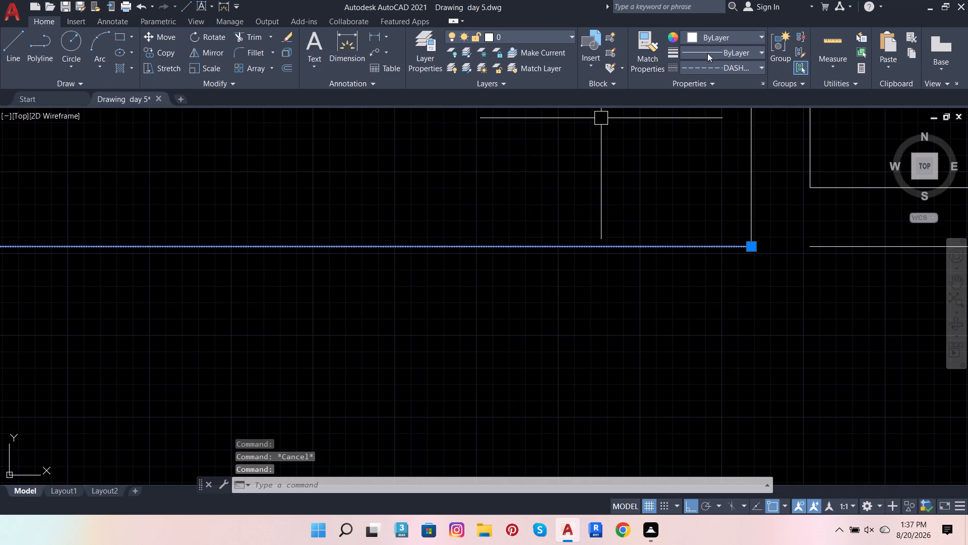
left_click(708, 67)
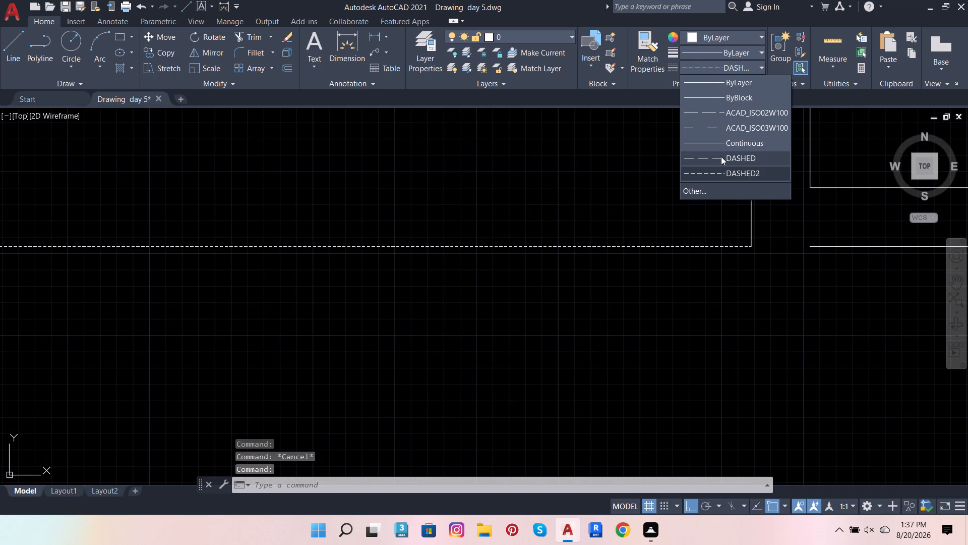
left_click(721, 156)
key("Escape")
scroll(560, 230, "down", 3)
scroll(557, 178, "up", 1)
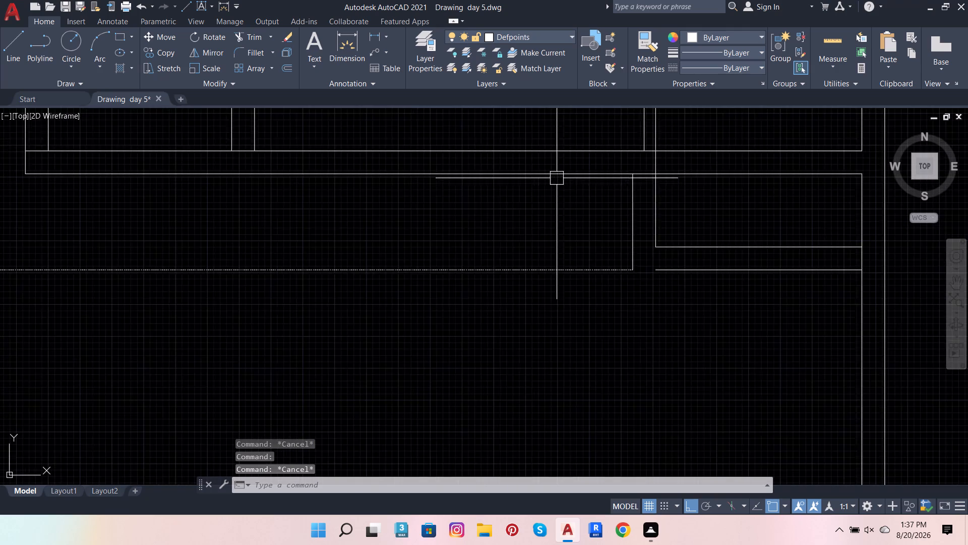
Extend the cross wall's remaining lower line on the right to the short wall's left face, closing the wall corner.
scroll(557, 178, "up", 1)
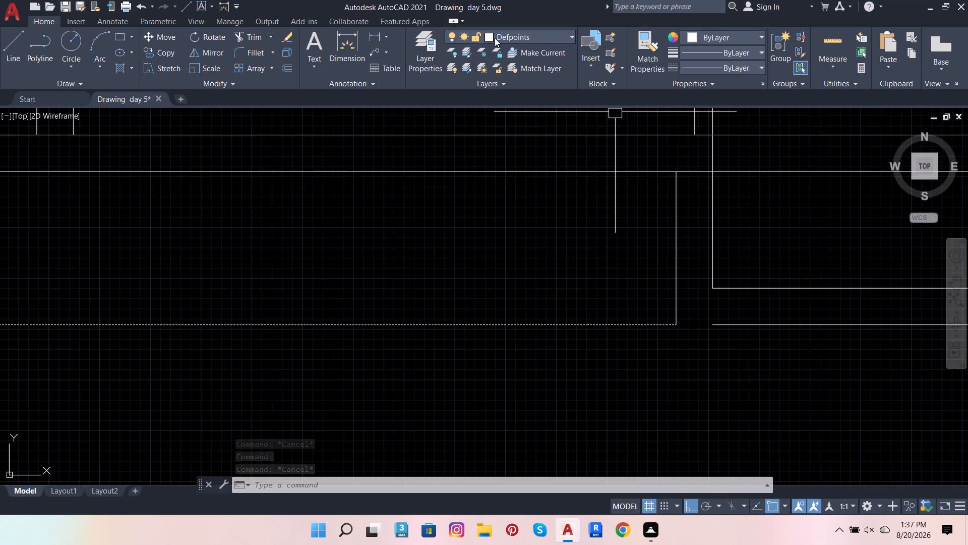
left_click(237, 41)
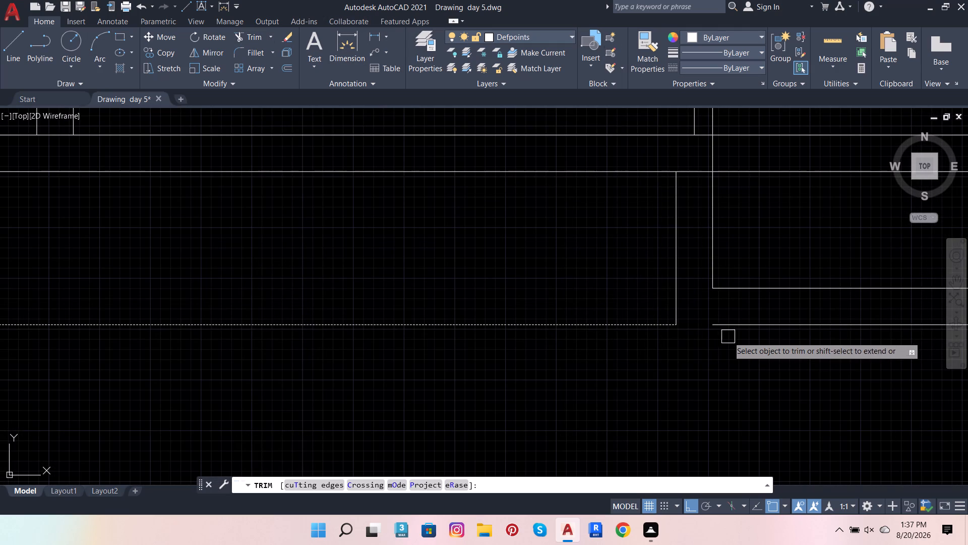
left_click(739, 326, "shift")
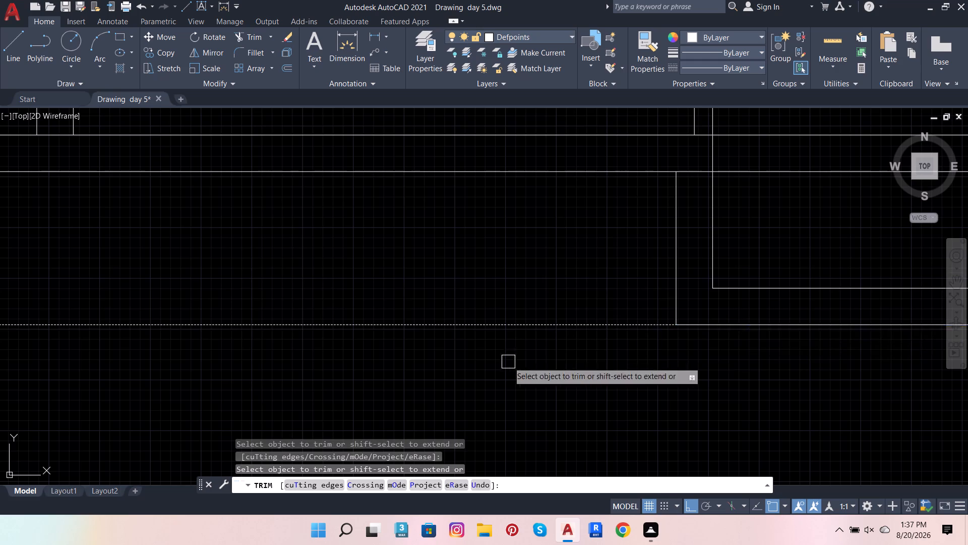
scroll(476, 363, "down", 2)
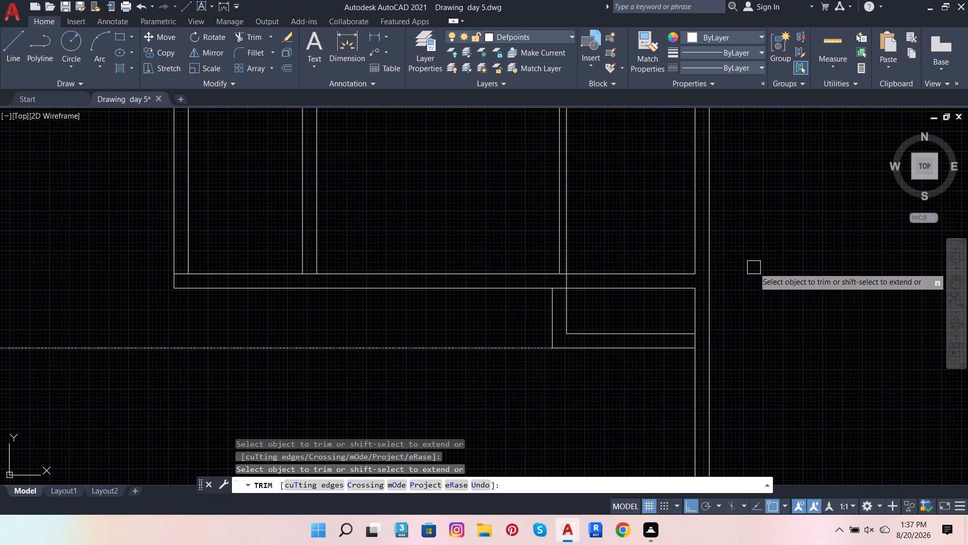
key("Escape")
key("Escape")
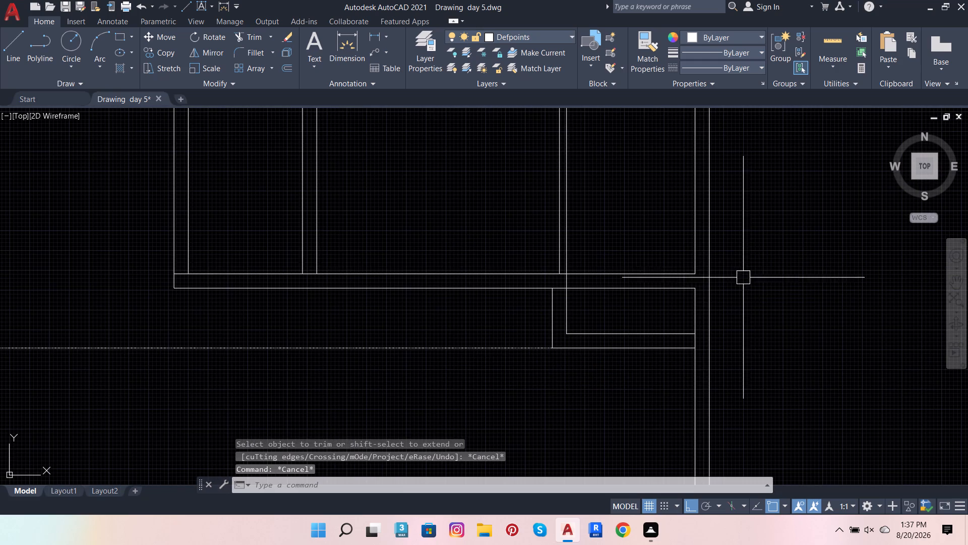
Offset the short cross wall's lower line 2' downward.
scroll(735, 255, "down", 1)
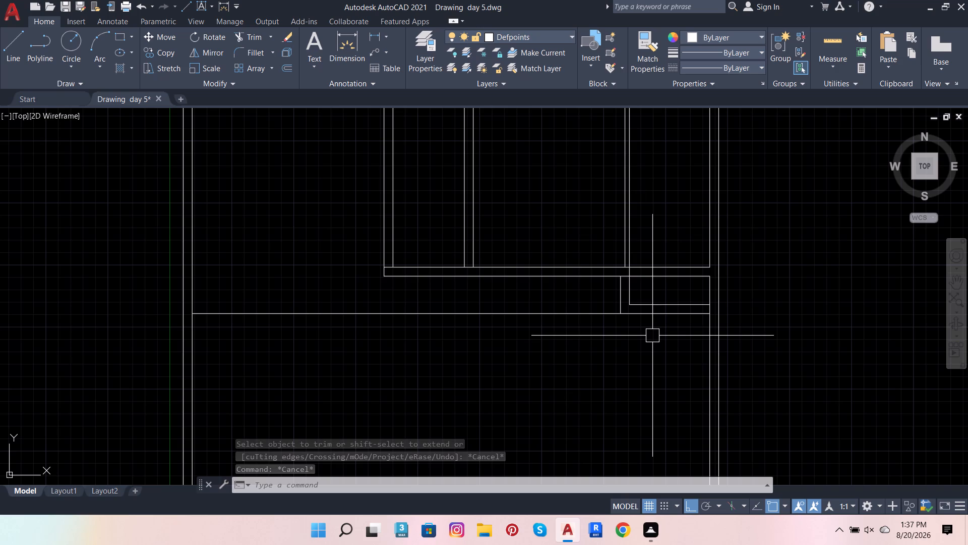
left_click(657, 318)
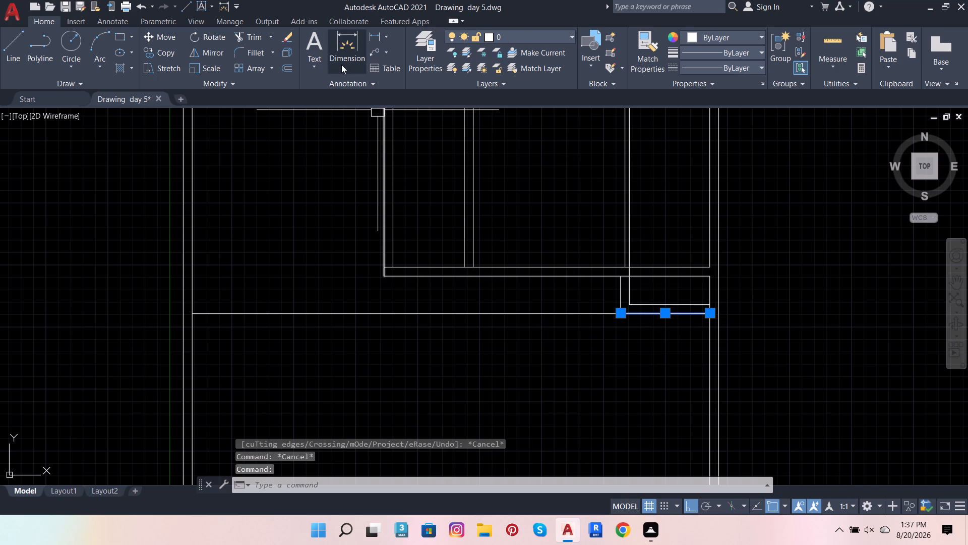
left_click(286, 69)
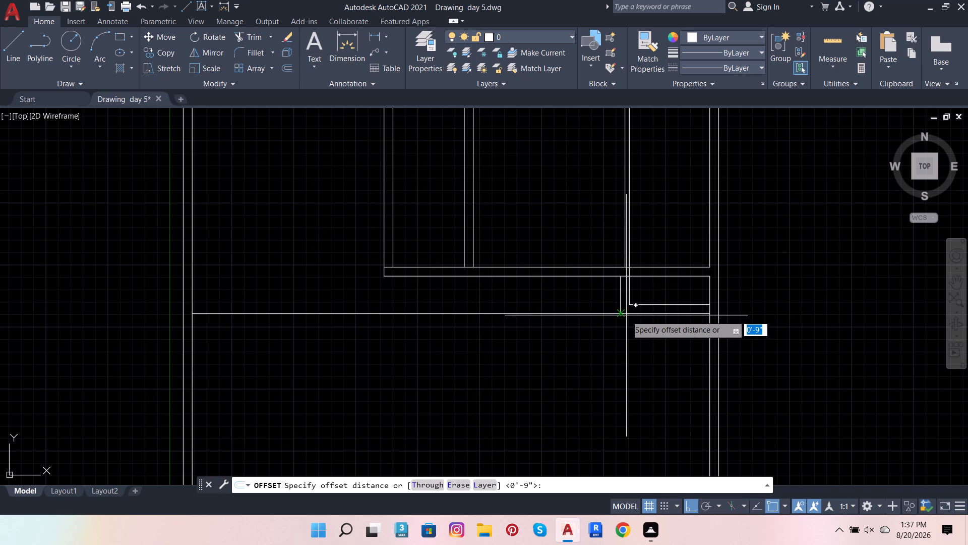
left_click(620, 313)
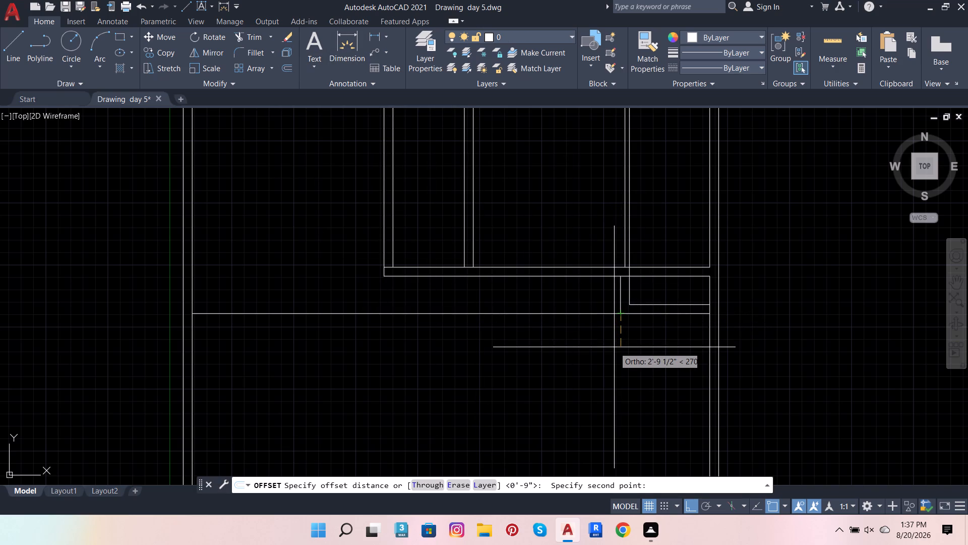
key("2")
key("apostrophe")
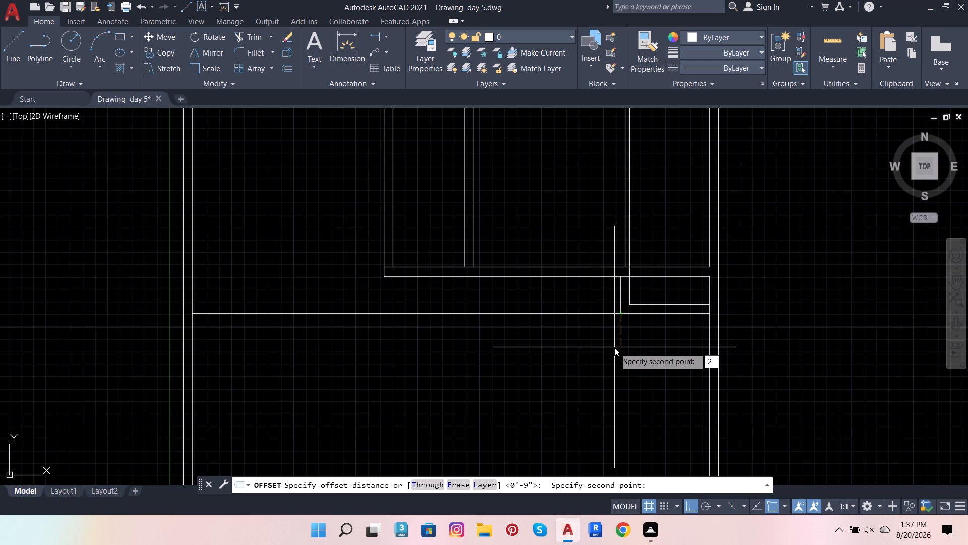
key("Return")
left_click(614, 348)
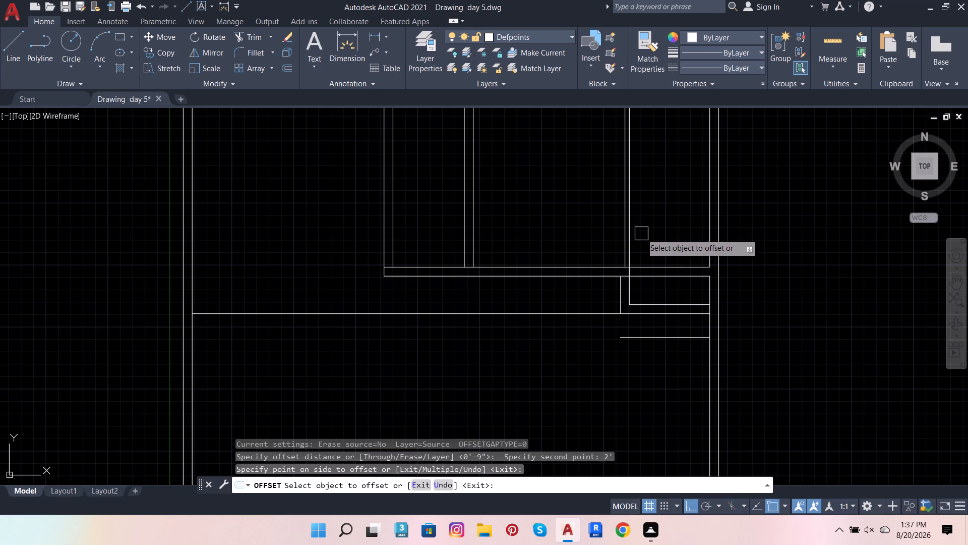
key("Escape")
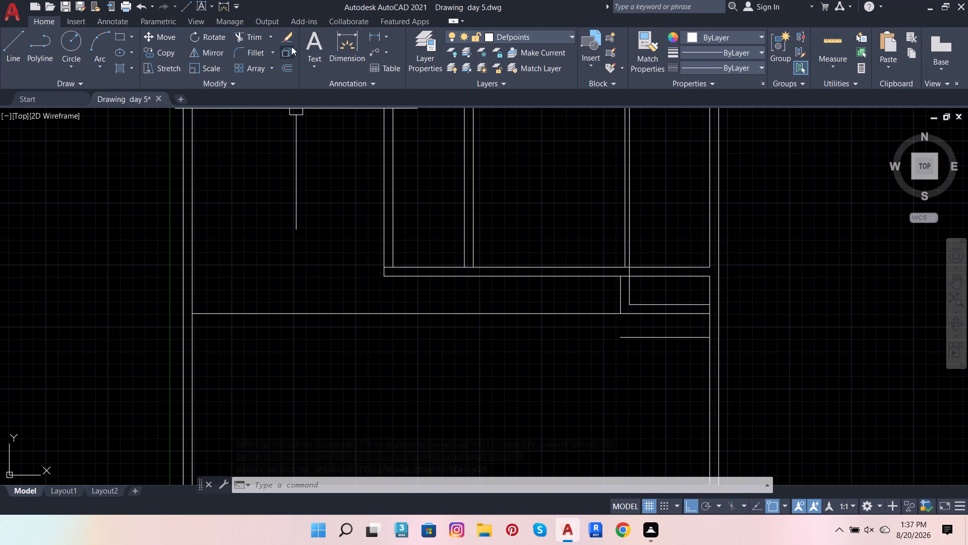
Draw a vertical line about 2'-9 1/2" long from the short wall's inner corner down past the new offset line.
left_click(14, 40)
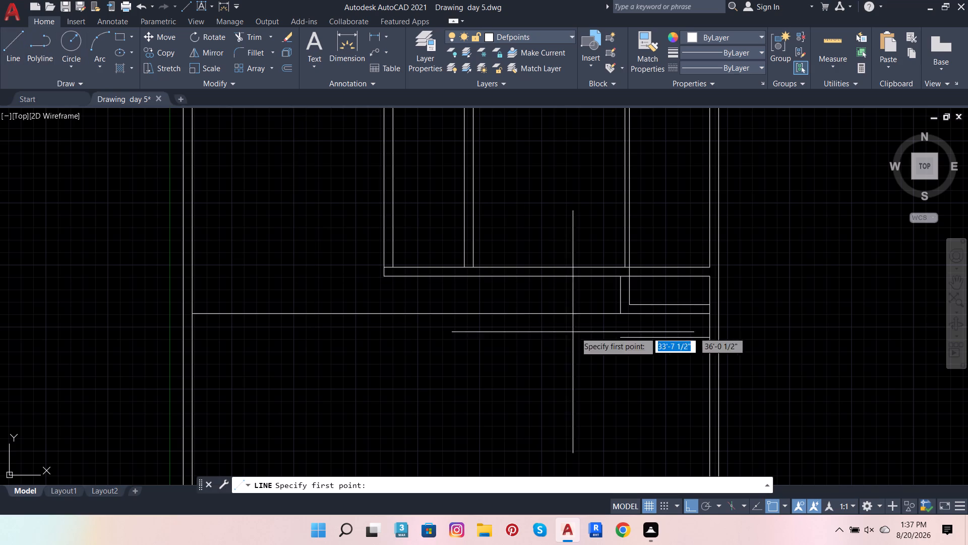
left_click(634, 304)
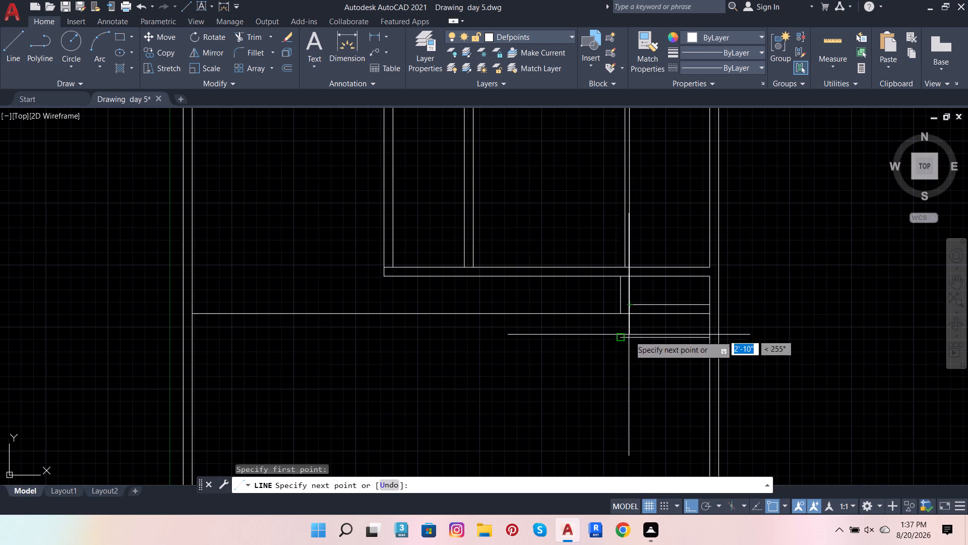
scroll(632, 348, "up", 2)
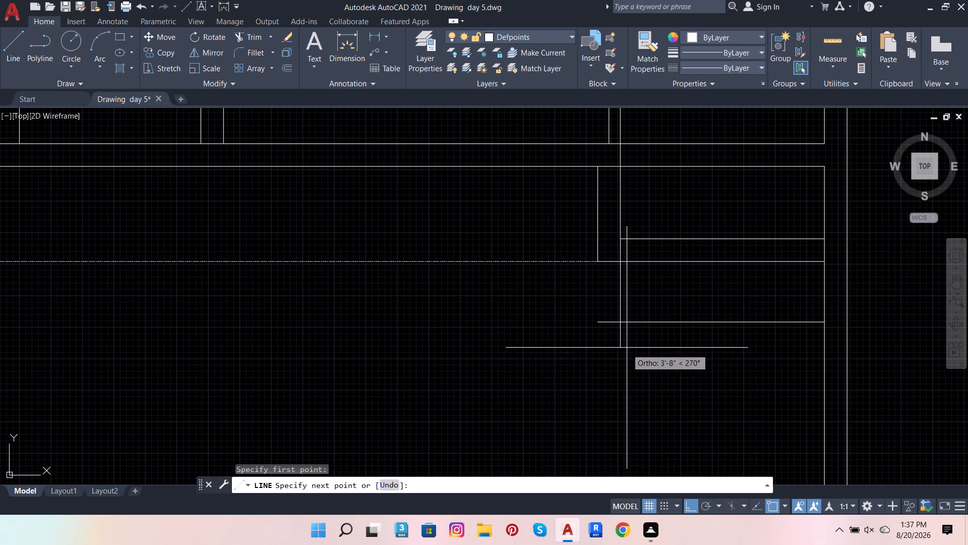
scroll(624, 337, "up", 3)
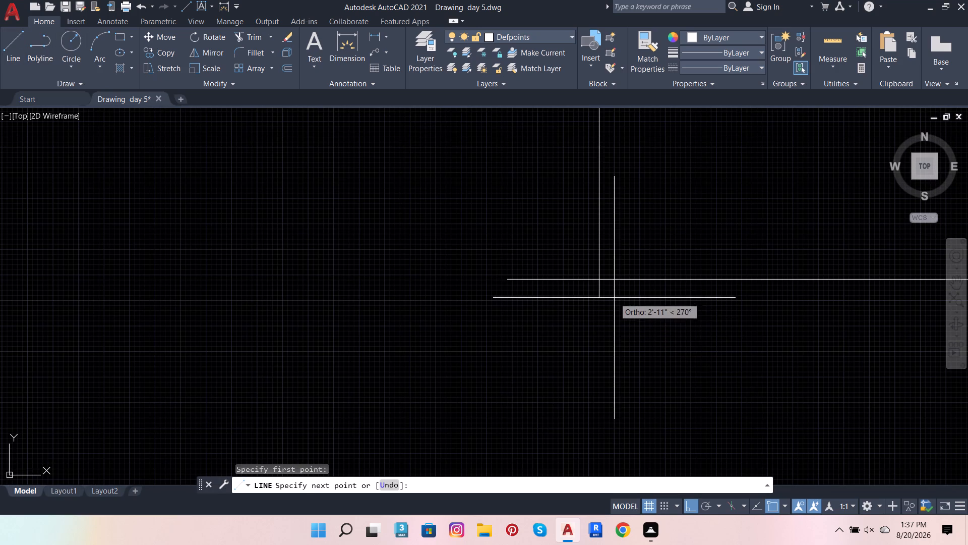
scroll(609, 292, "up", 3)
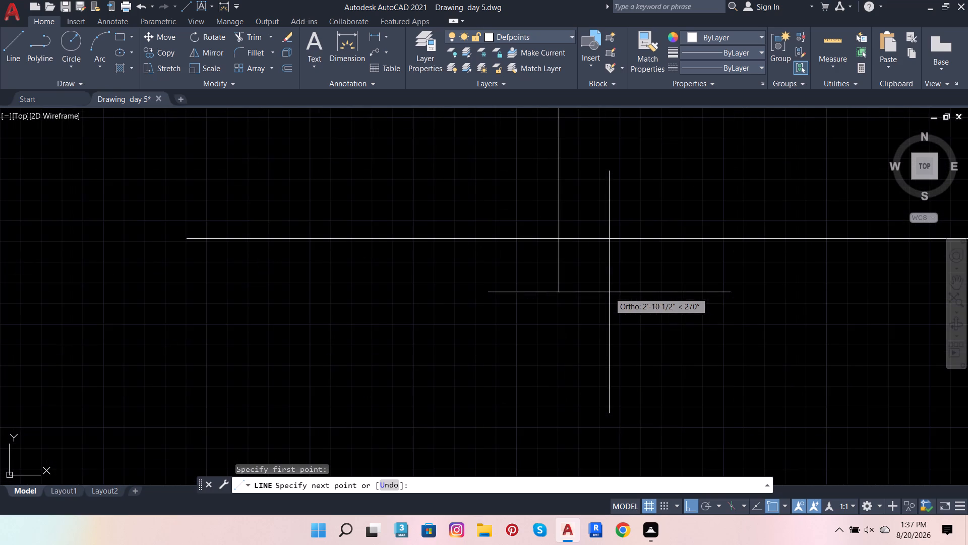
scroll(608, 279, "up", 3)
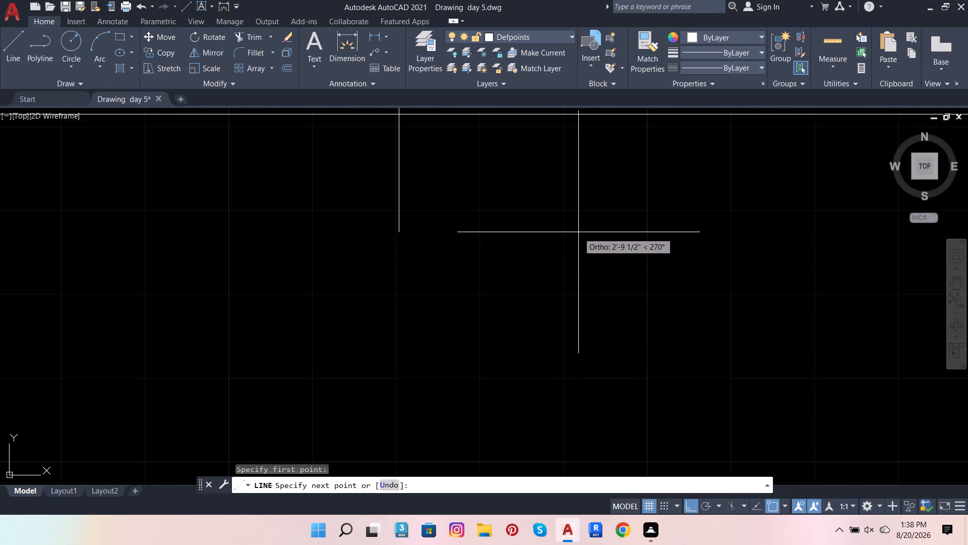
left_click(579, 224)
scroll(620, 372, "down", 3)
scroll(694, 390, "down", 2)
key("Escape")
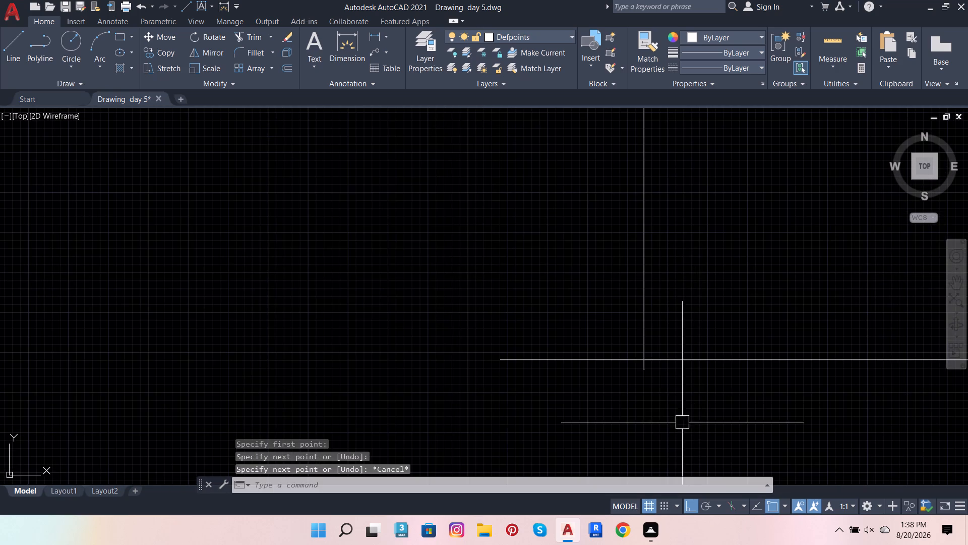
scroll(671, 455, "down", 3)
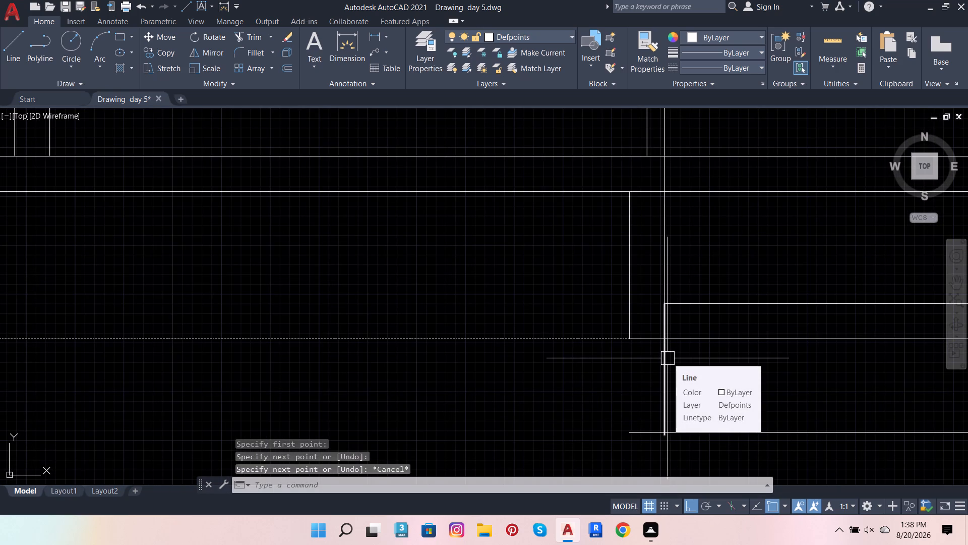
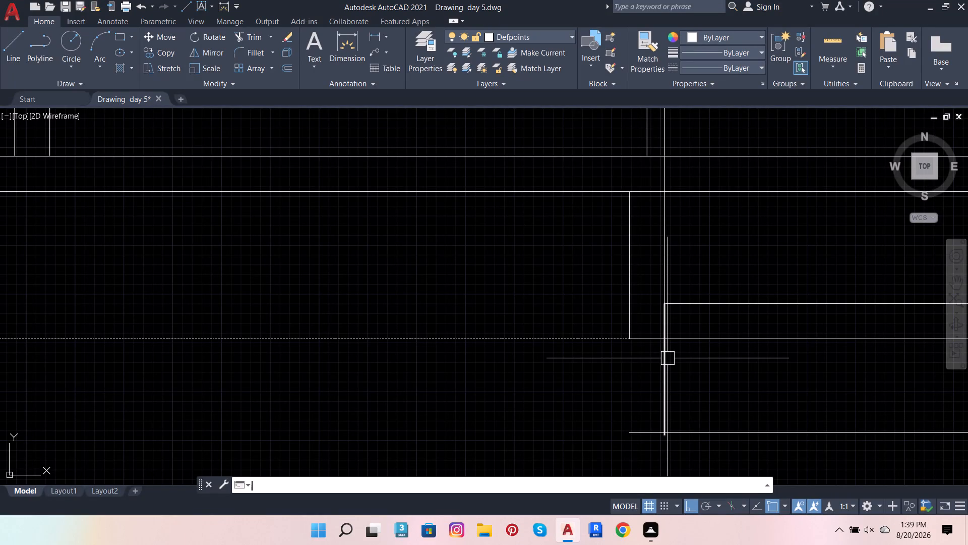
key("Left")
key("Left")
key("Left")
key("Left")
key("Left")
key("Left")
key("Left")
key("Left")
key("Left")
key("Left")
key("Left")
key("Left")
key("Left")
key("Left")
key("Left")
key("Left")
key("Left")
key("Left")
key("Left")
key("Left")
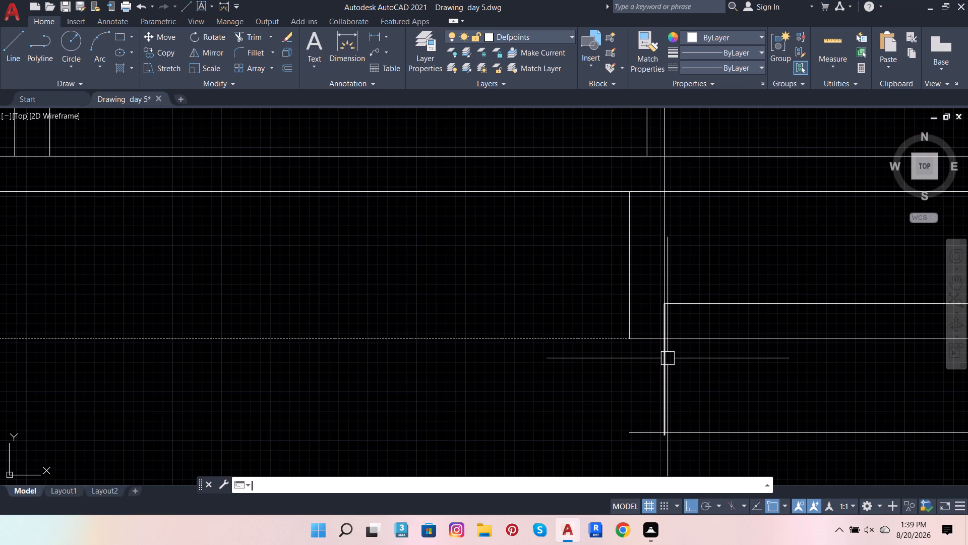
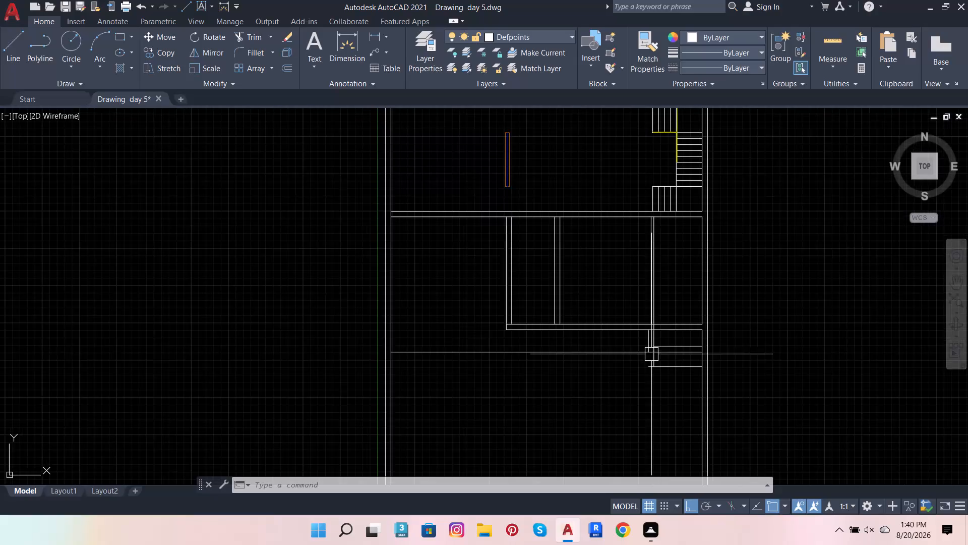
Erase the lowest horizontal line crossing the foot of the vertical partition line beneath the small lower room.
scroll(656, 368, "up", 3)
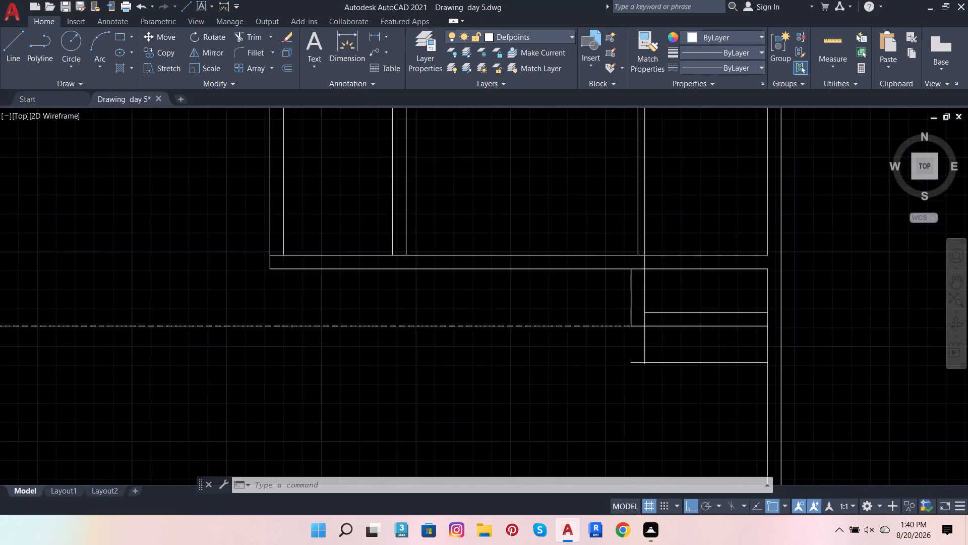
scroll(639, 374, "up", 2)
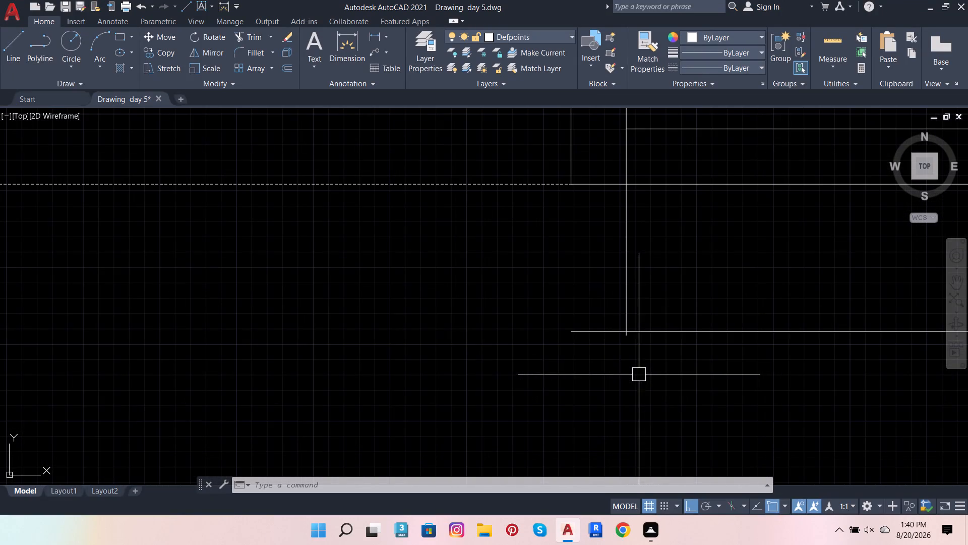
left_click(668, 329)
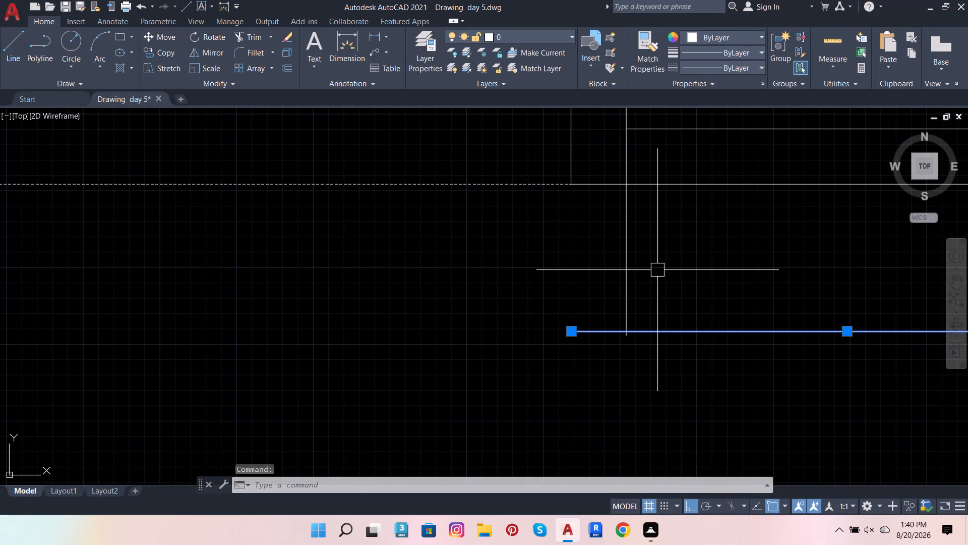
key("Delete")
Trim the vertical partition line where it crosses between the two parallel lines of the small room's bottom wall.
scroll(8, 181, "down", 2)
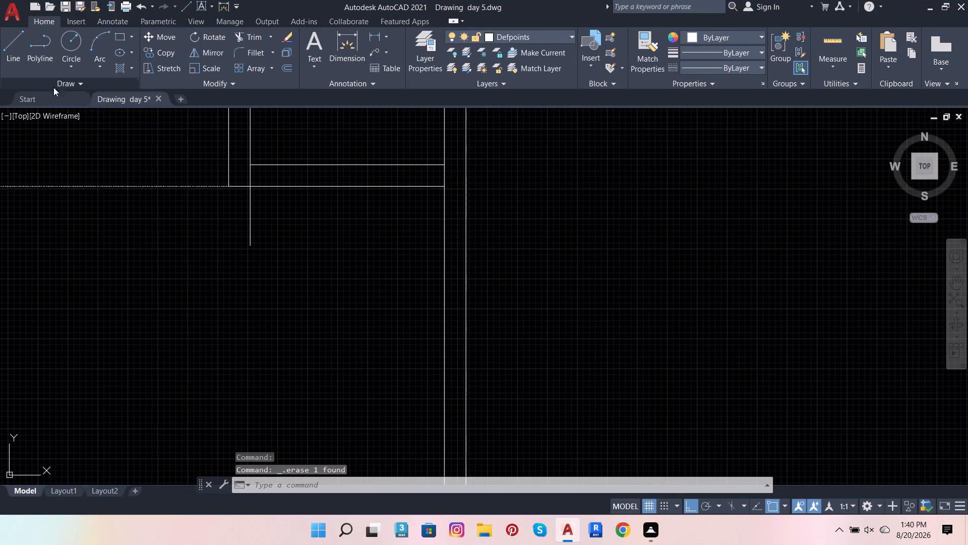
left_click(237, 42)
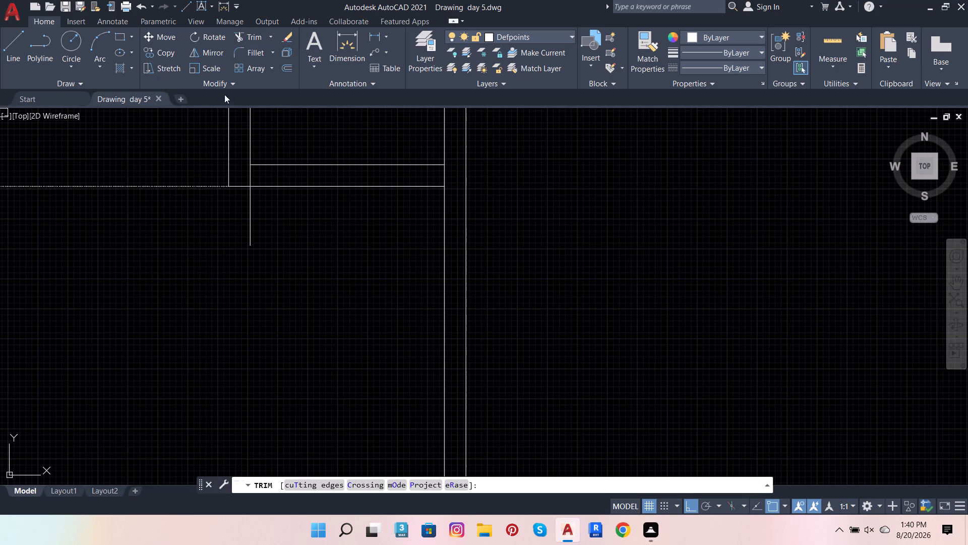
scroll(227, 148, "up", 3)
left_click(309, 251)
scroll(525, 224, "down", 3)
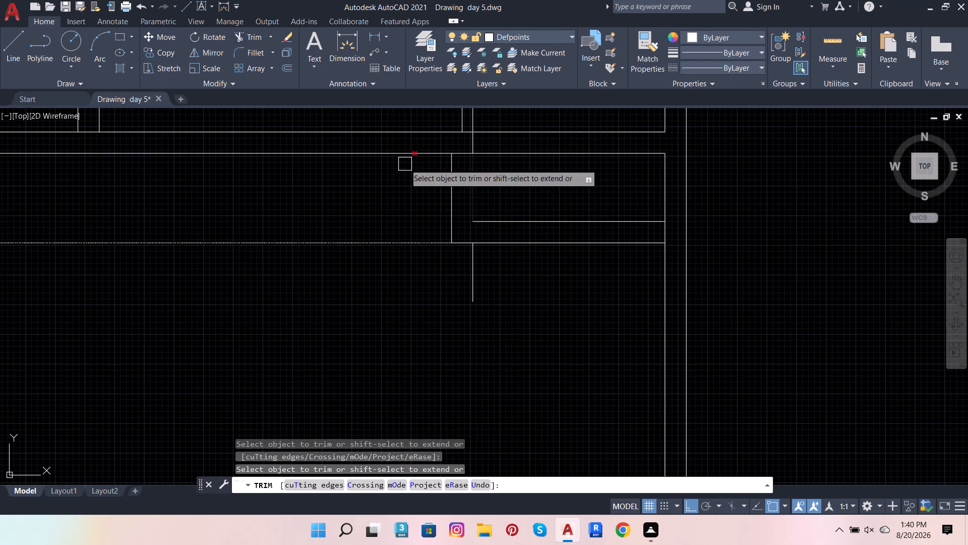
key("Escape")
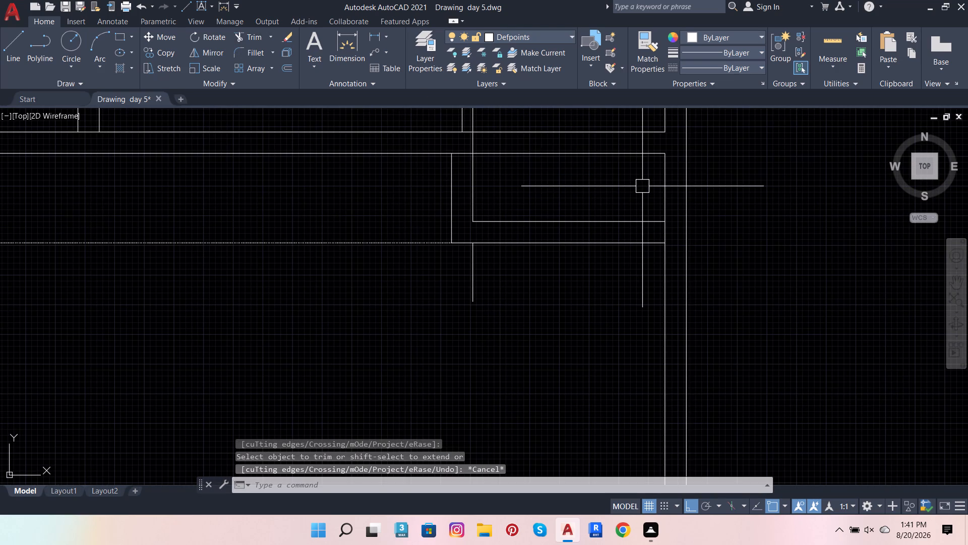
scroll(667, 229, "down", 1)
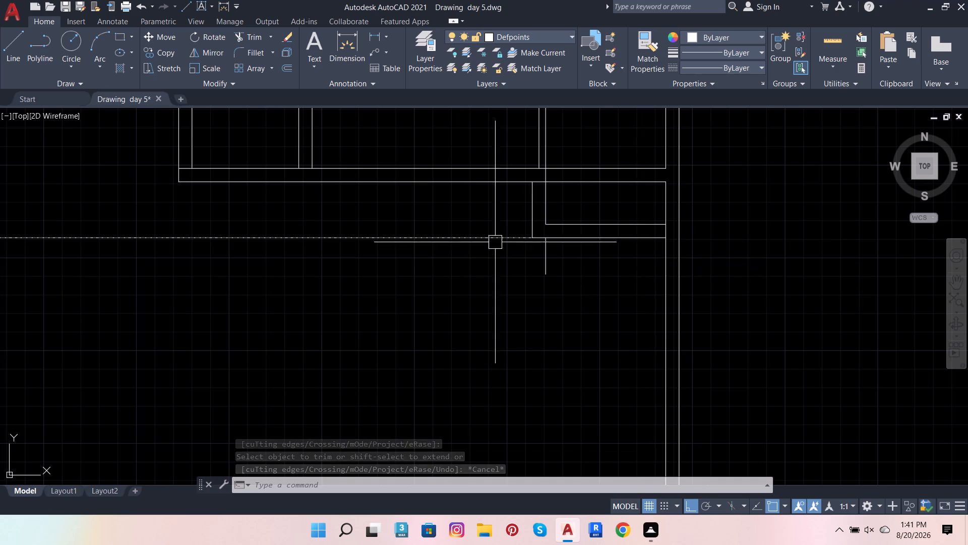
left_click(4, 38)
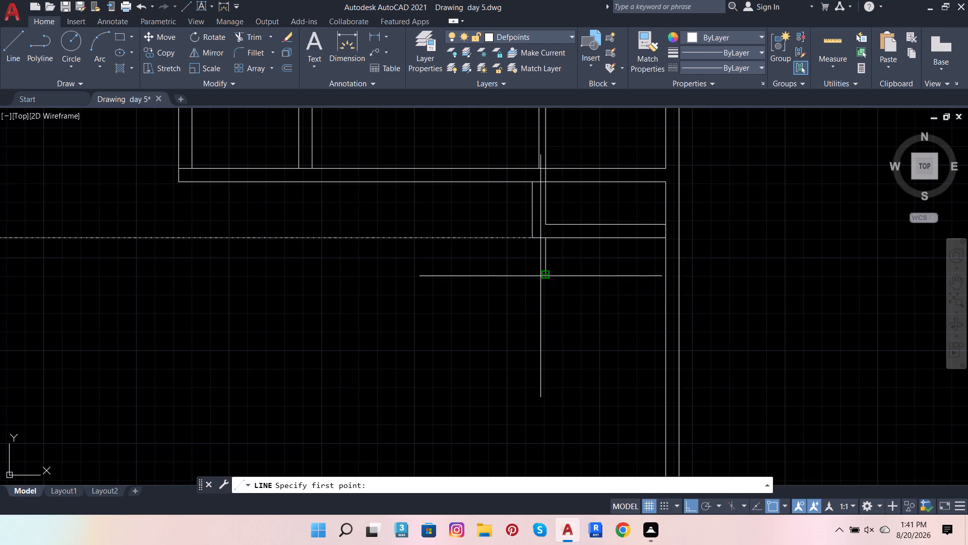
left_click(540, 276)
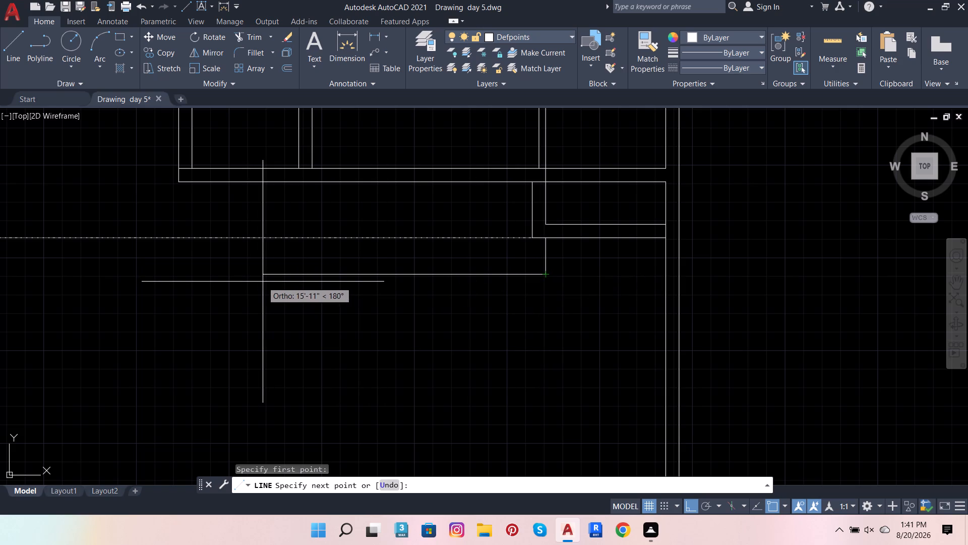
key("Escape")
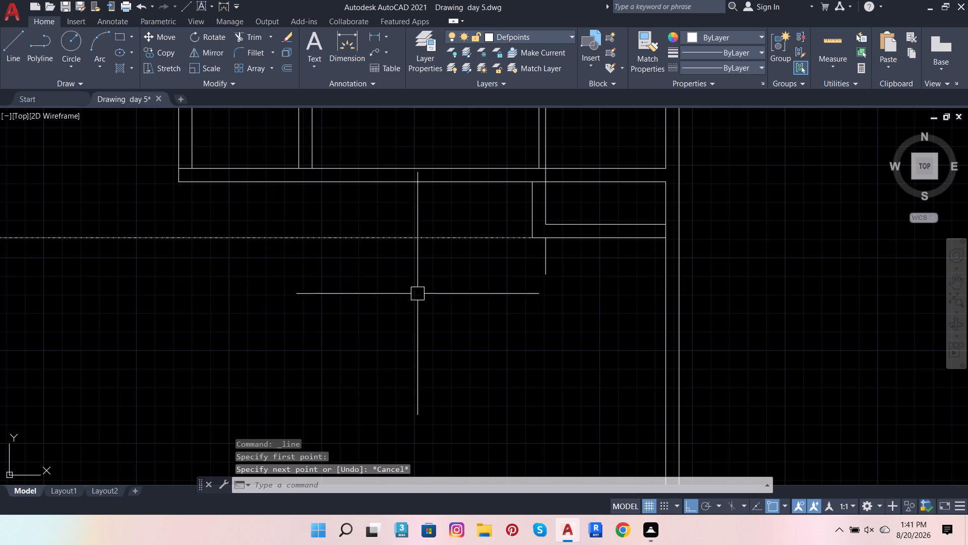
Erase the short vertical line hanging below the small room's bottom wall.
left_click(540, 266)
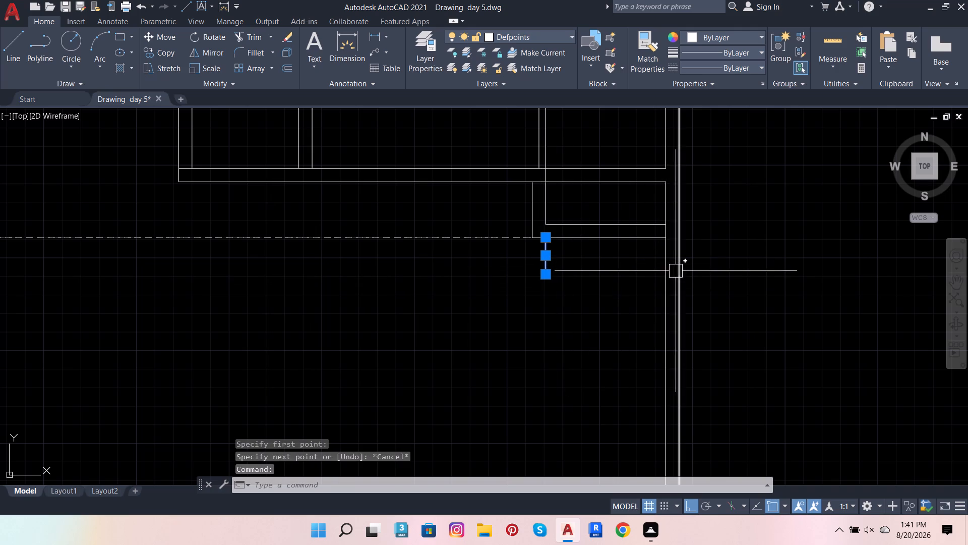
key("Delete")
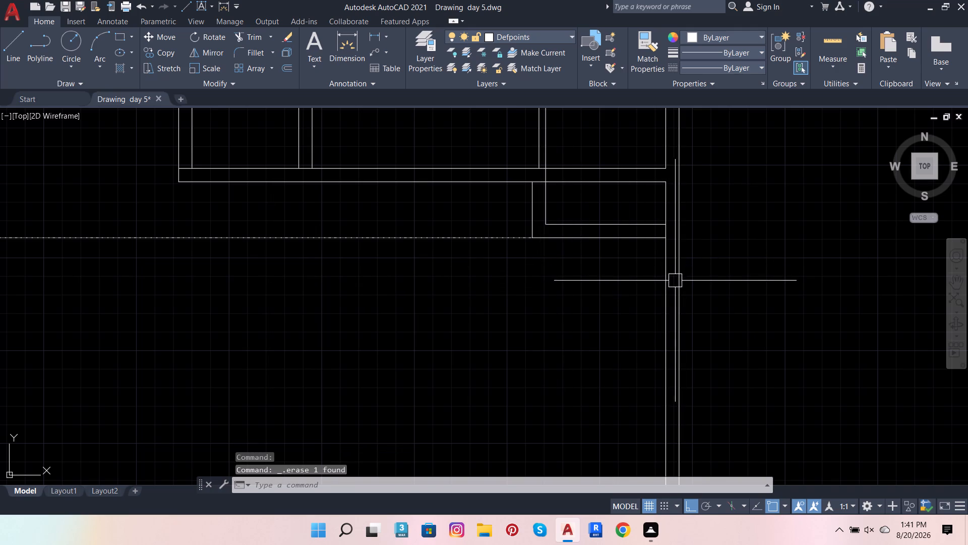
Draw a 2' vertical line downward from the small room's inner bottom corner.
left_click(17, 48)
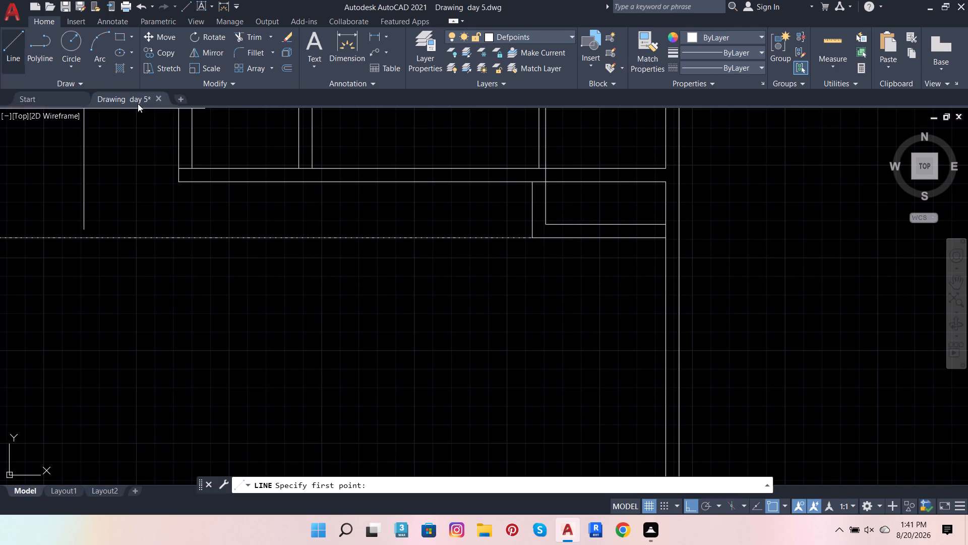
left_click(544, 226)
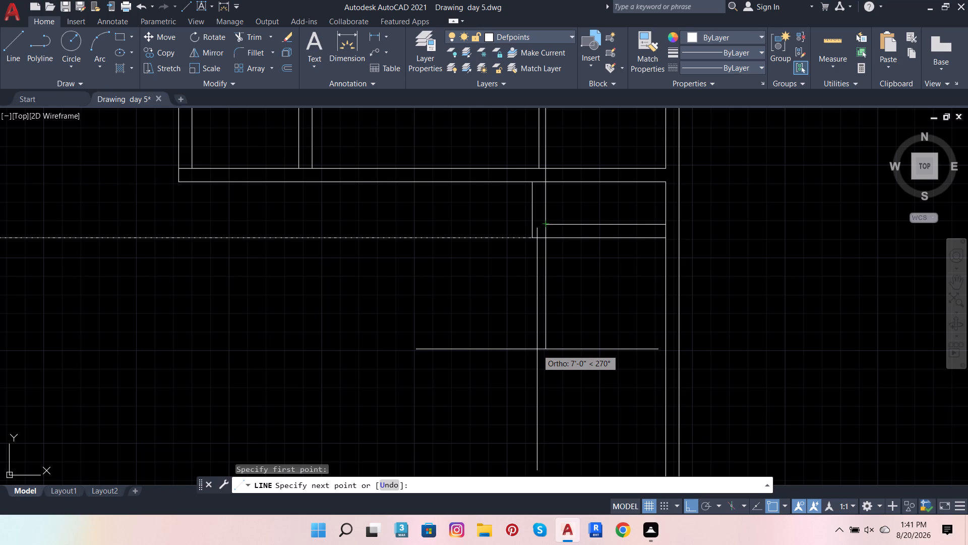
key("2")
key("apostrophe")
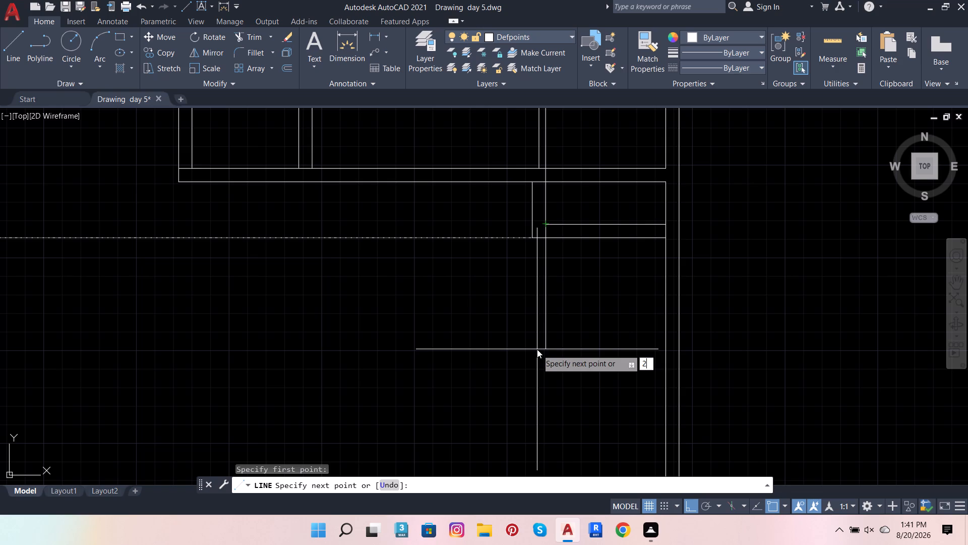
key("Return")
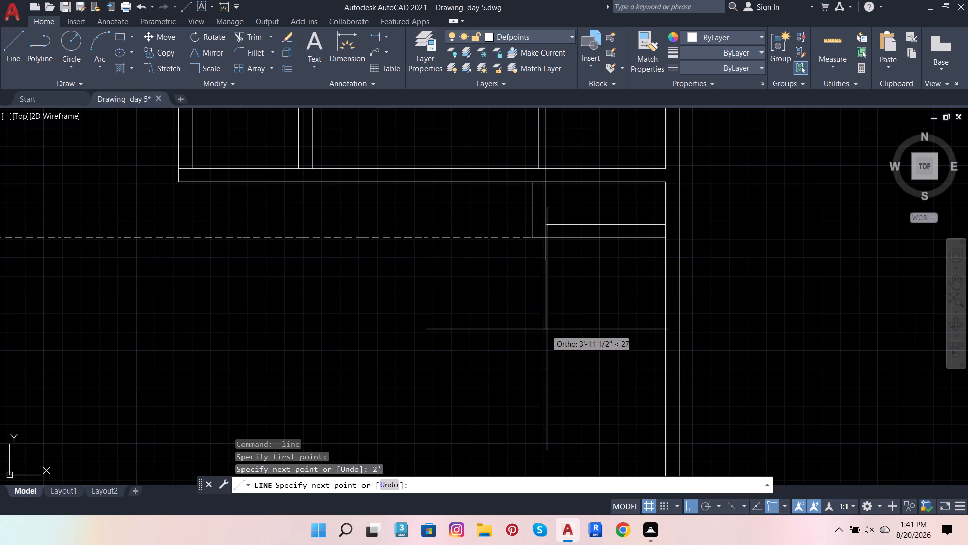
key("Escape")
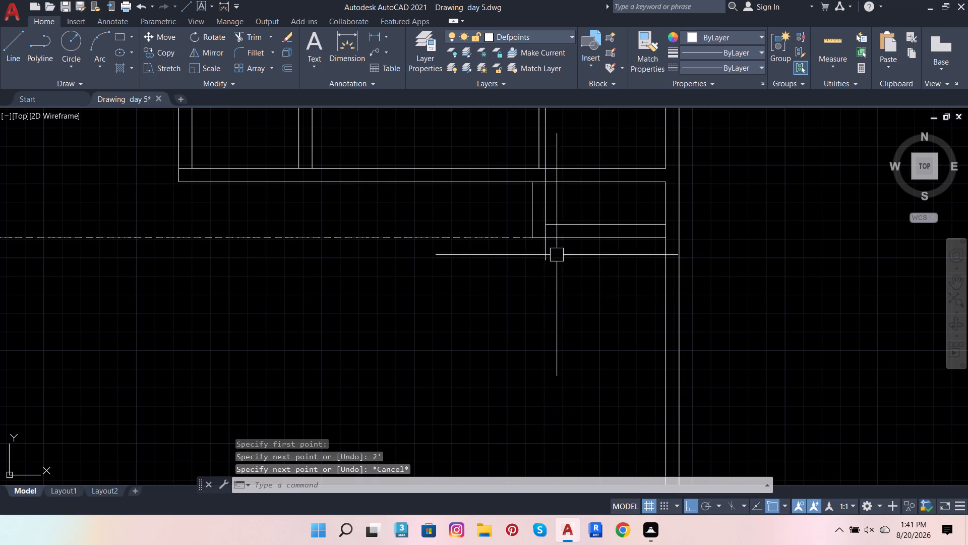
Draw a short vertical line across the bottom wall's thickness, from the small room's inner corner to the wall's outer line.
scroll(551, 227, "up", 3)
left_click(523, 333)
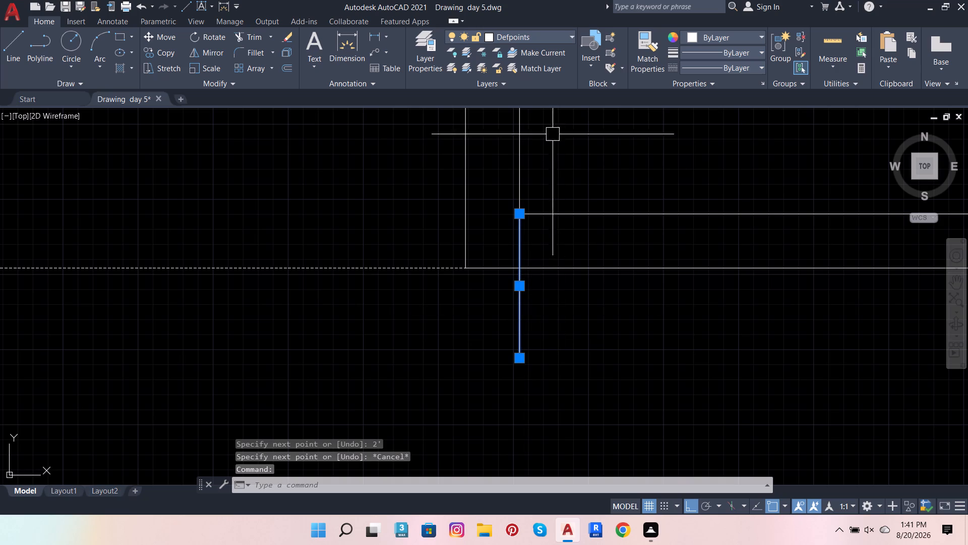
left_click(7, 35)
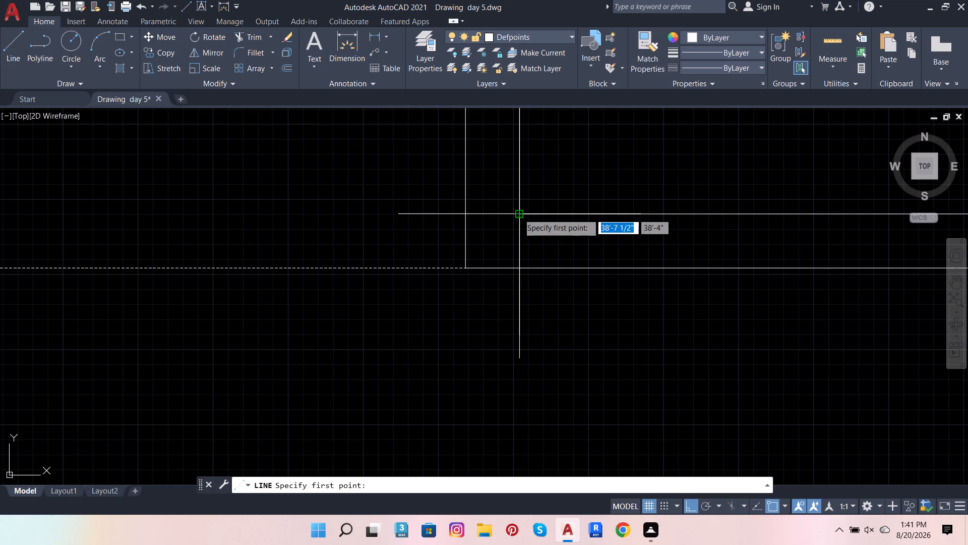
left_click(519, 213)
left_click(518, 270)
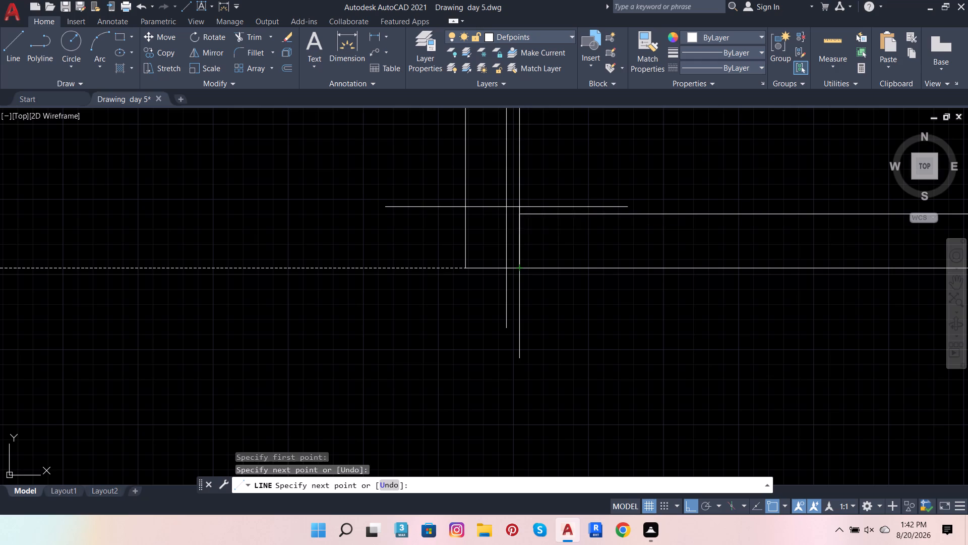
left_click(160, 41)
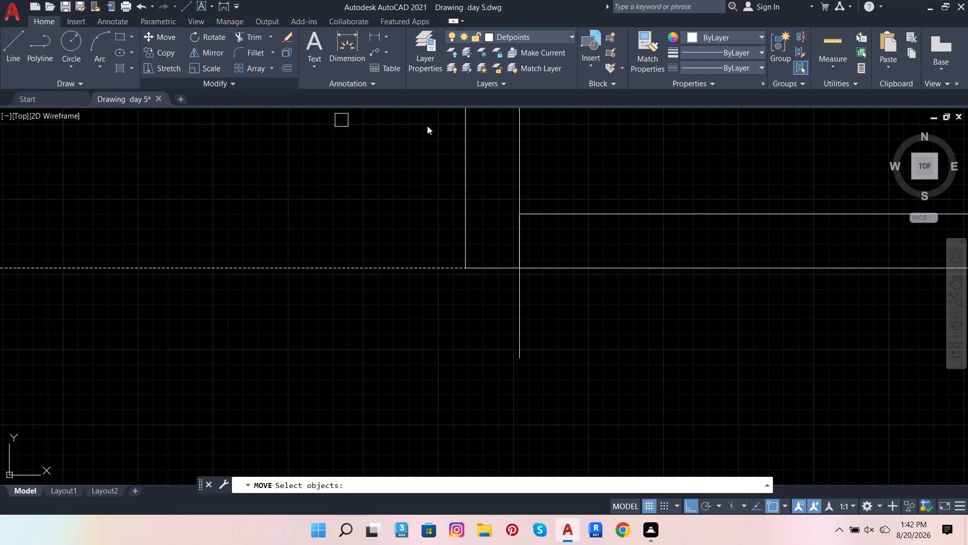
key("Escape")
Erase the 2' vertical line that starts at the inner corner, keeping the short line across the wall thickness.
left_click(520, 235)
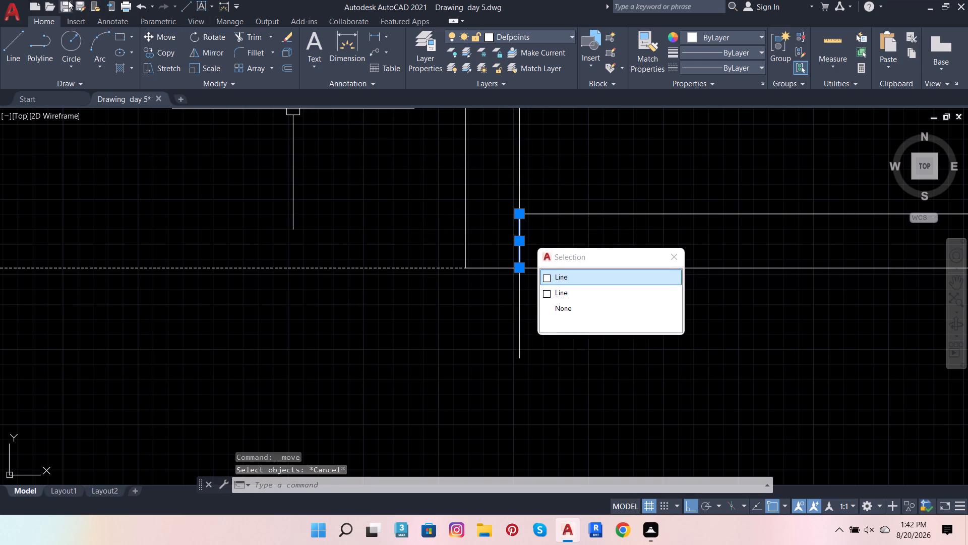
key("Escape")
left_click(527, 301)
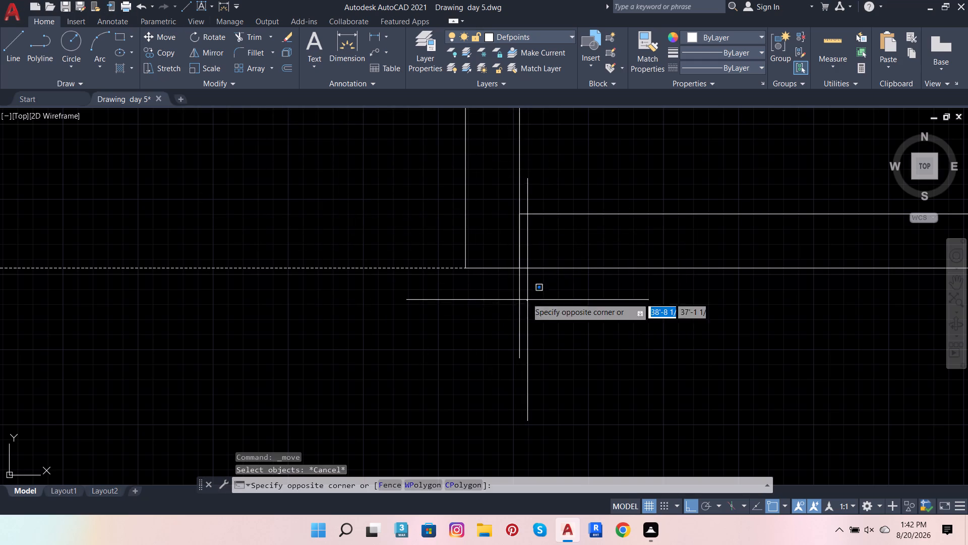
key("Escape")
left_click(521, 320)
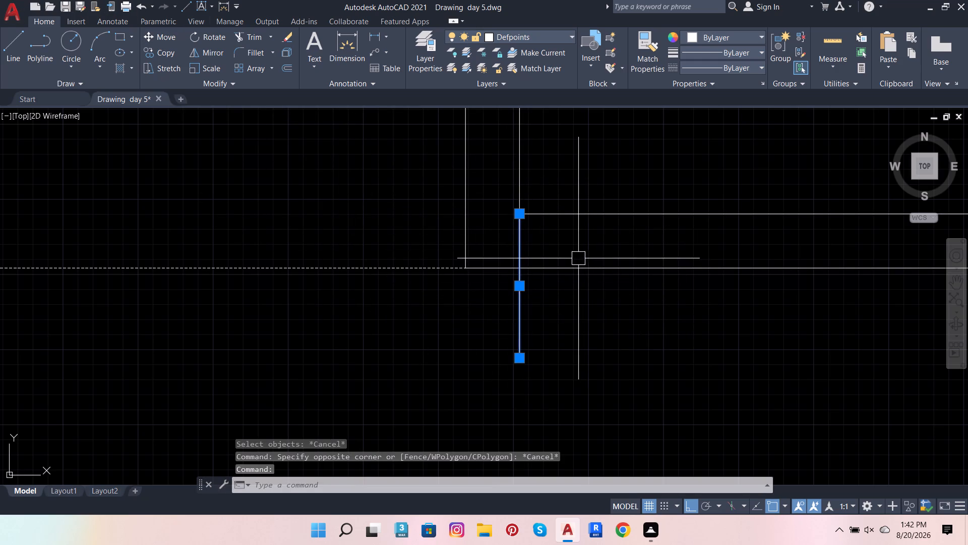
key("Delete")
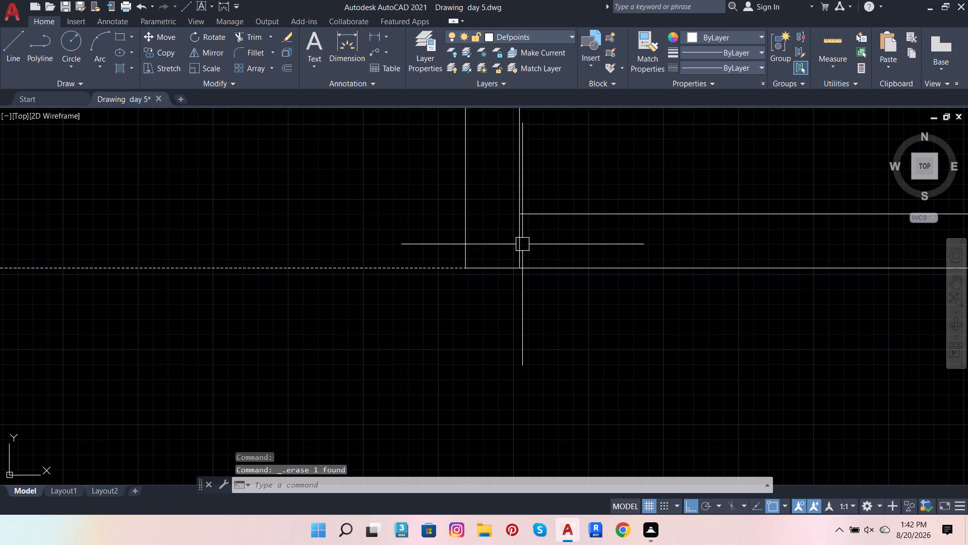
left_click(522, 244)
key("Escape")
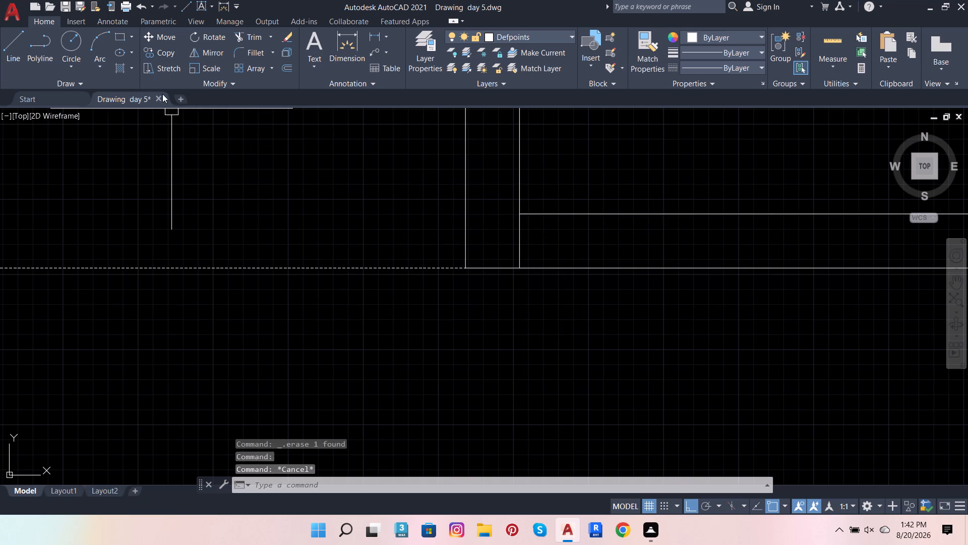
Draw a 2' vertical line downward from the bottom wall's outer line, in line with the small room's inner side.
left_click(11, 57)
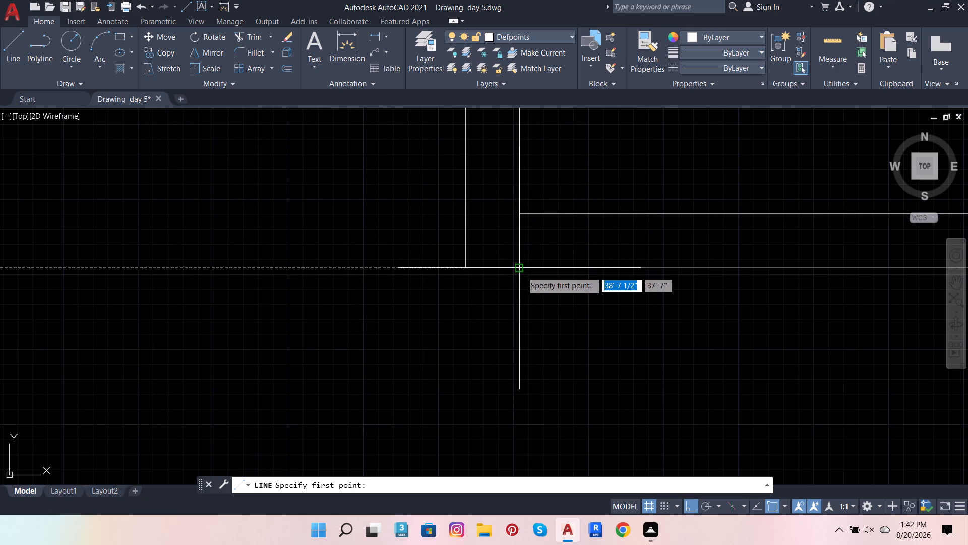
left_click(521, 268)
key("2")
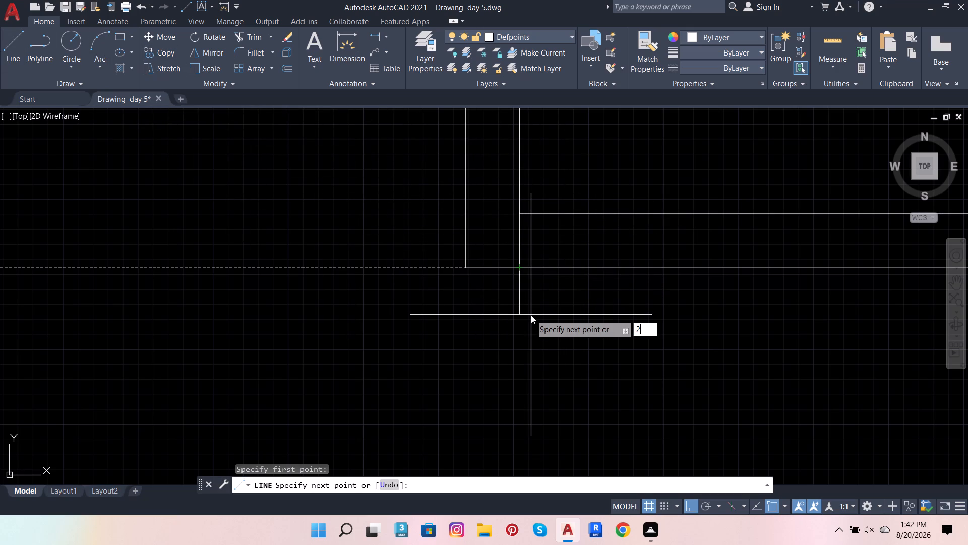
key("apostrophe")
key("Return")
scroll(351, 368, "down", 4)
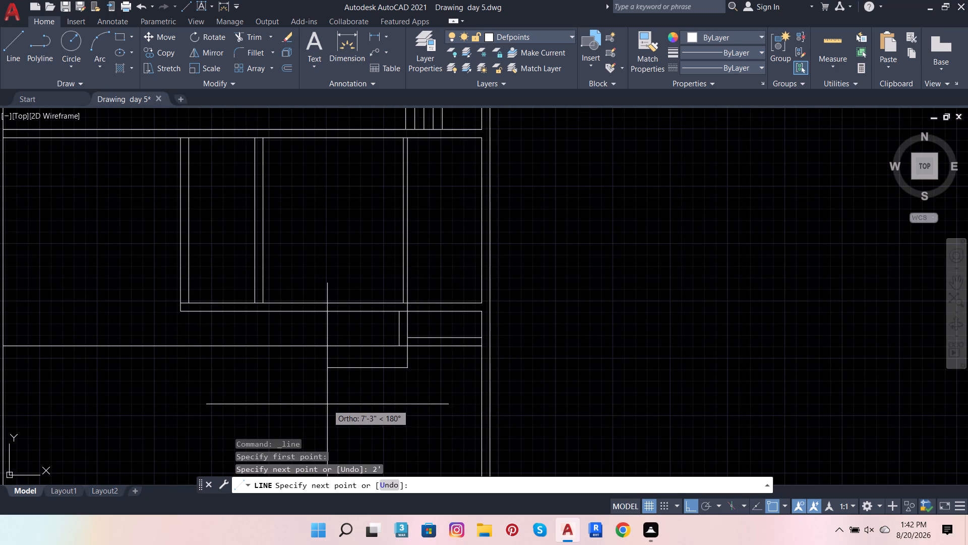
scroll(380, 390, "up", 2)
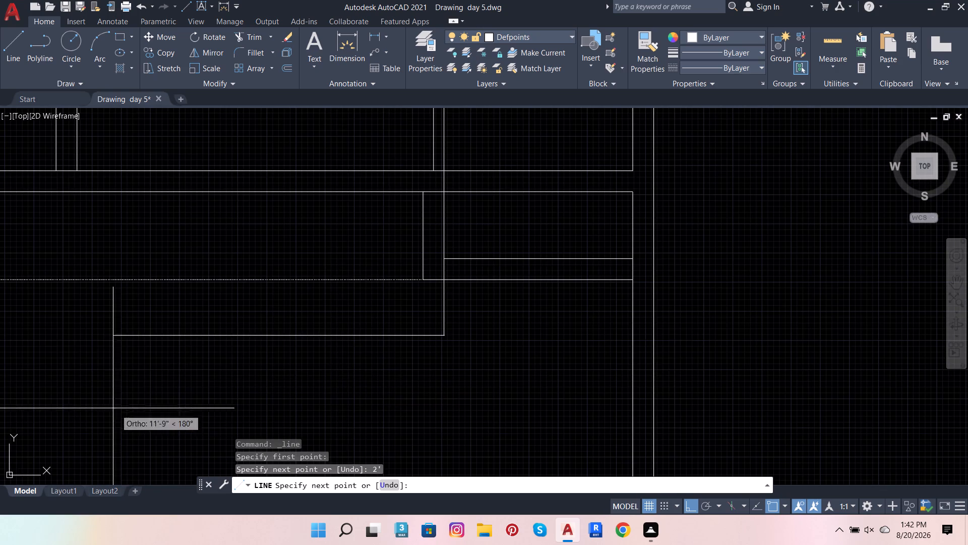
key("Escape")
Check the length of the new vertical line below the wall with a temporary dimension, and erase that dimension.
left_click(332, 37)
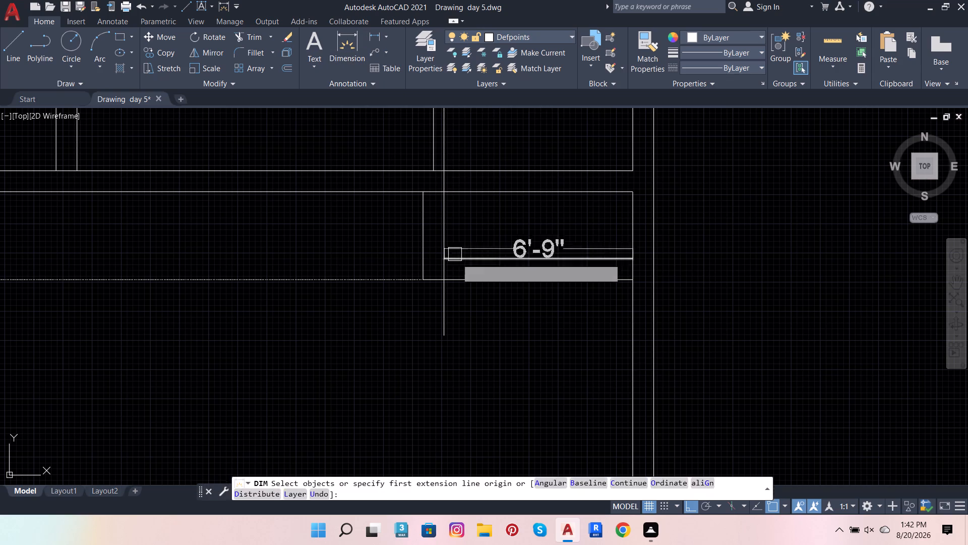
left_click(447, 297)
left_click(505, 311)
key("Escape")
key("Escape")
key("Escape")
key("Escape")
key("Escape")
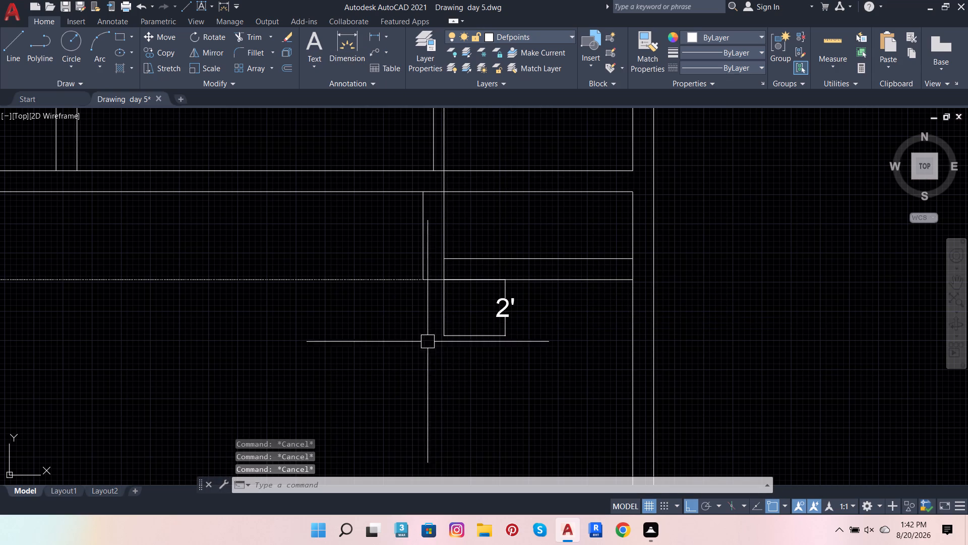
left_click(482, 337)
key("Delete")
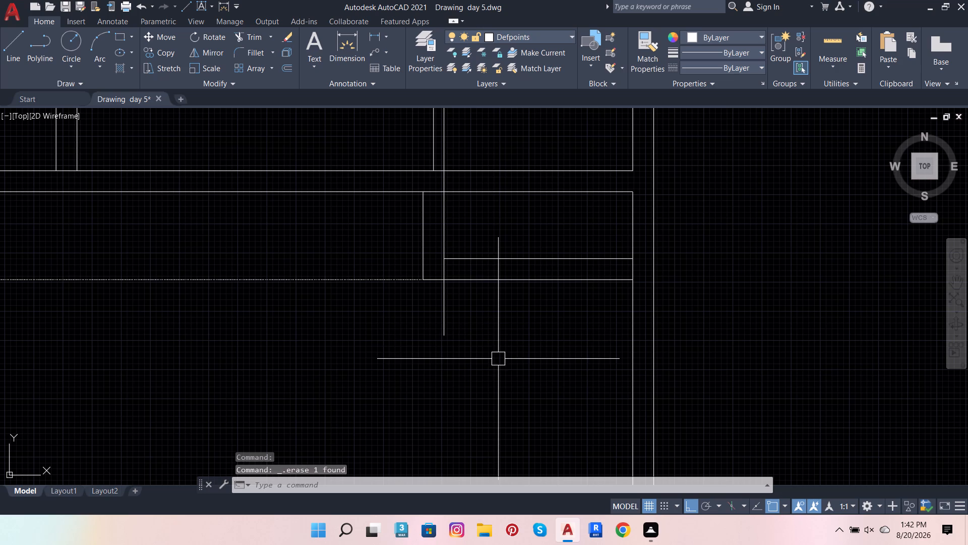
Draw a vertical line downward from the outer corner at the bottom wall's left end to just past the dashed line.
scroll(860, 305, "down", 4)
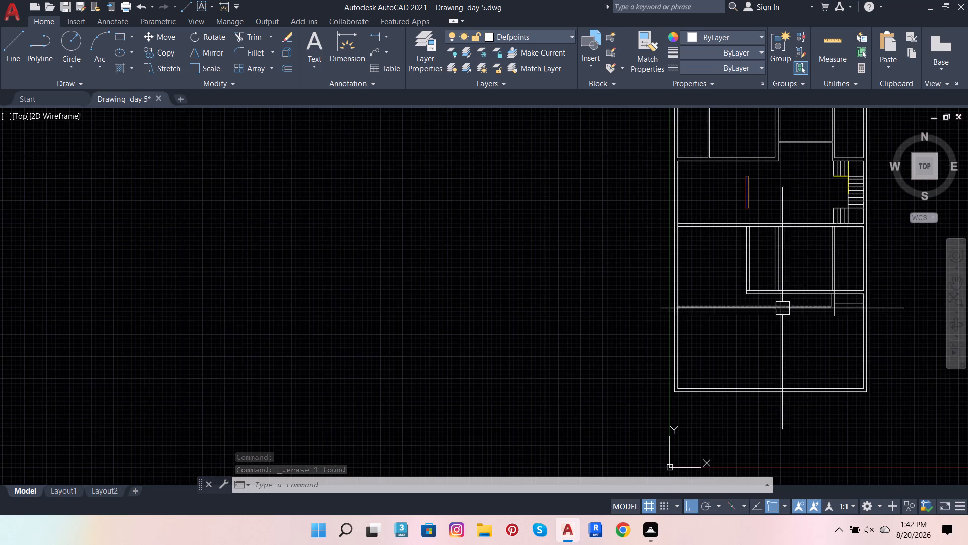
scroll(788, 294, "up", 2)
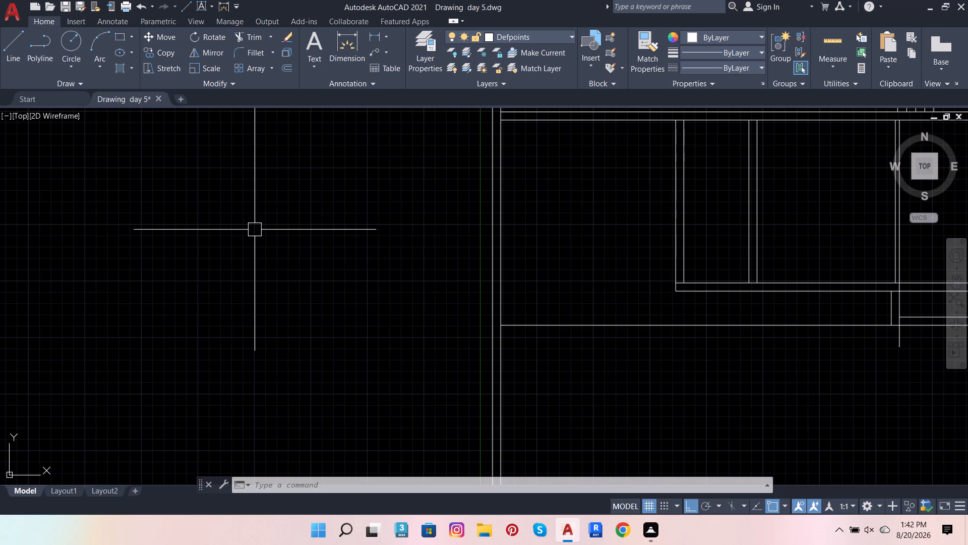
scroll(255, 231, "down", 1)
left_click(8, 50)
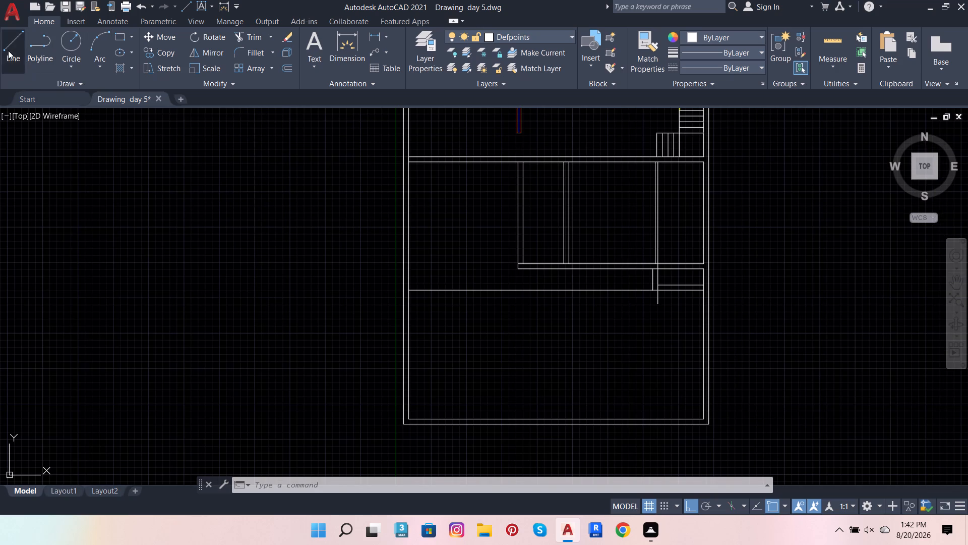
left_click(521, 272)
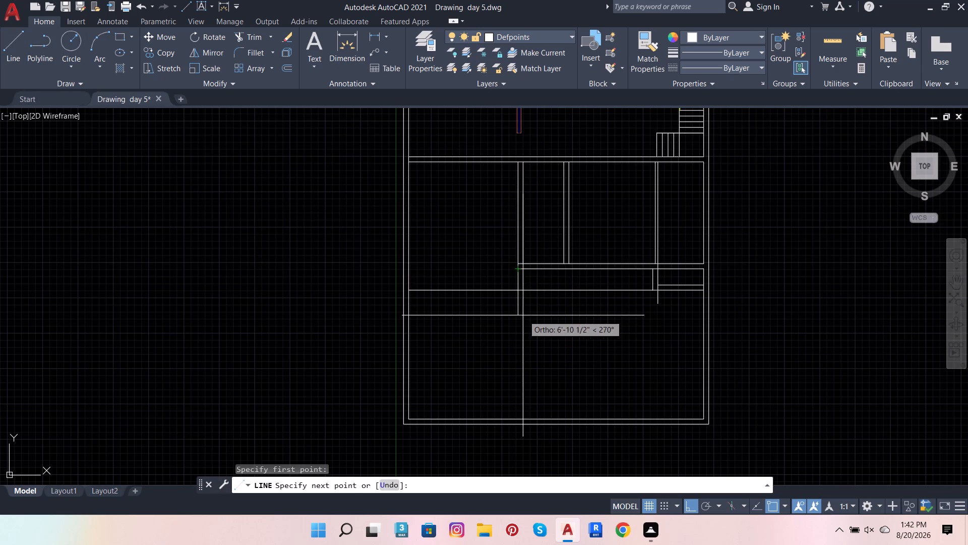
scroll(520, 308, "up", 1)
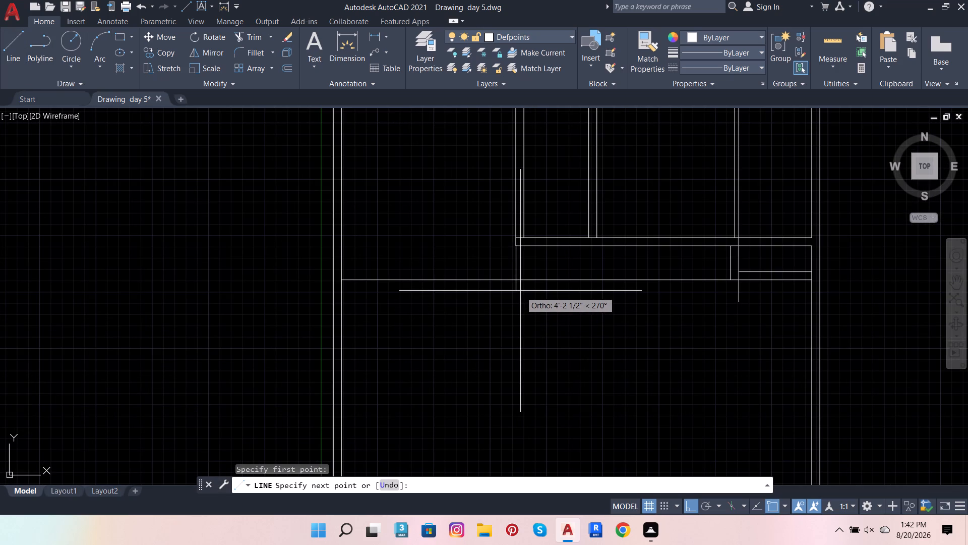
scroll(520, 291, "up", 1)
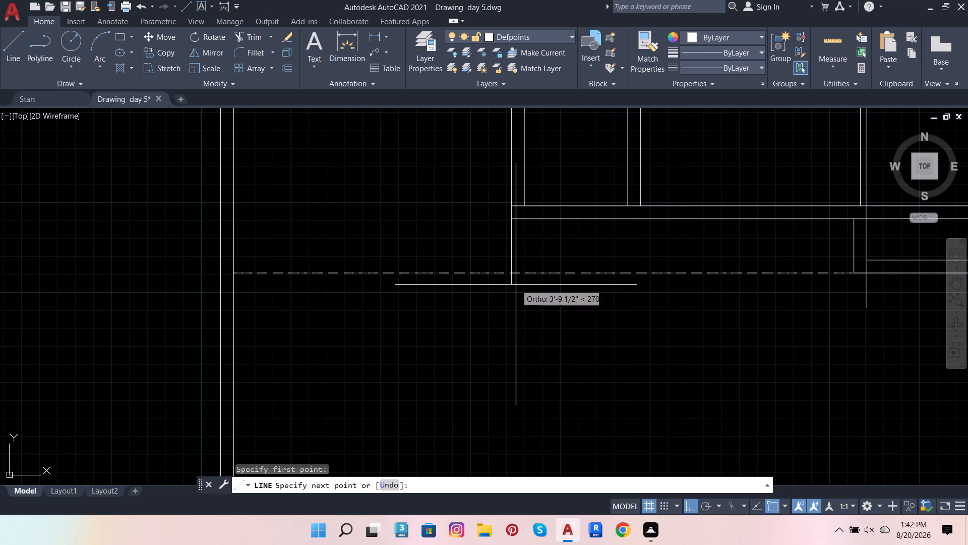
left_click(517, 295)
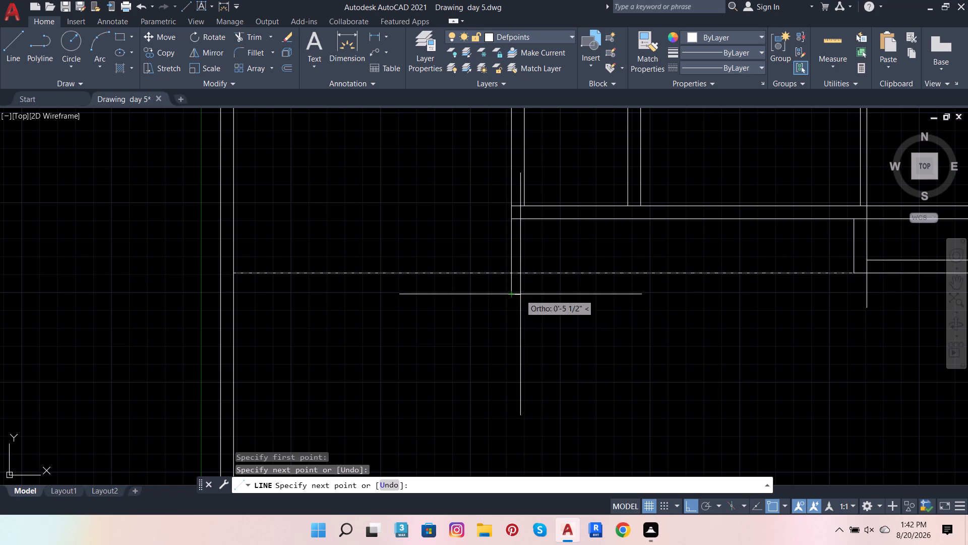
key("Escape")
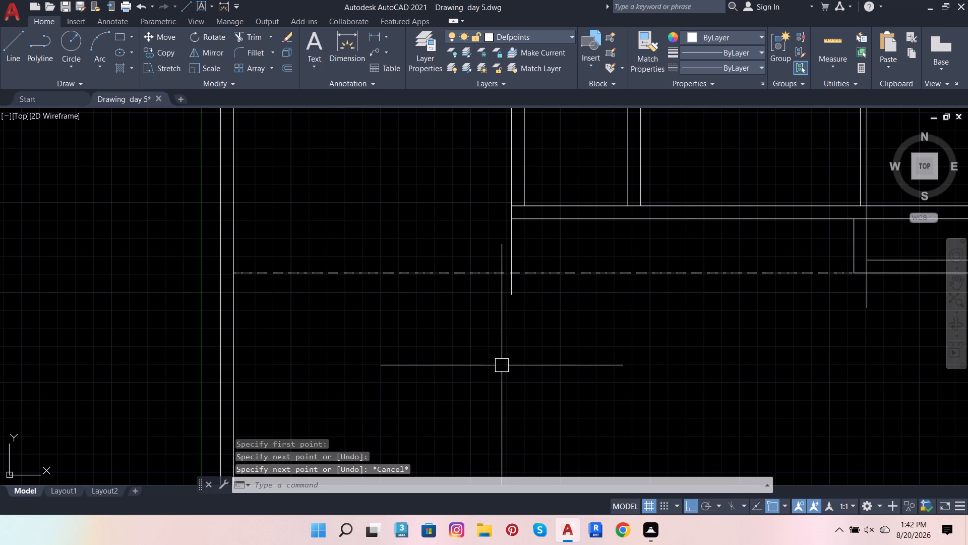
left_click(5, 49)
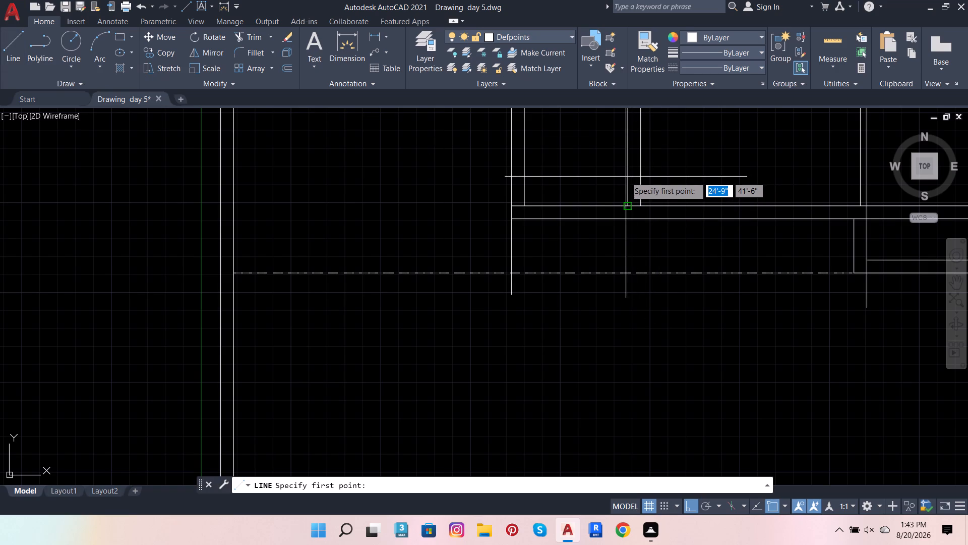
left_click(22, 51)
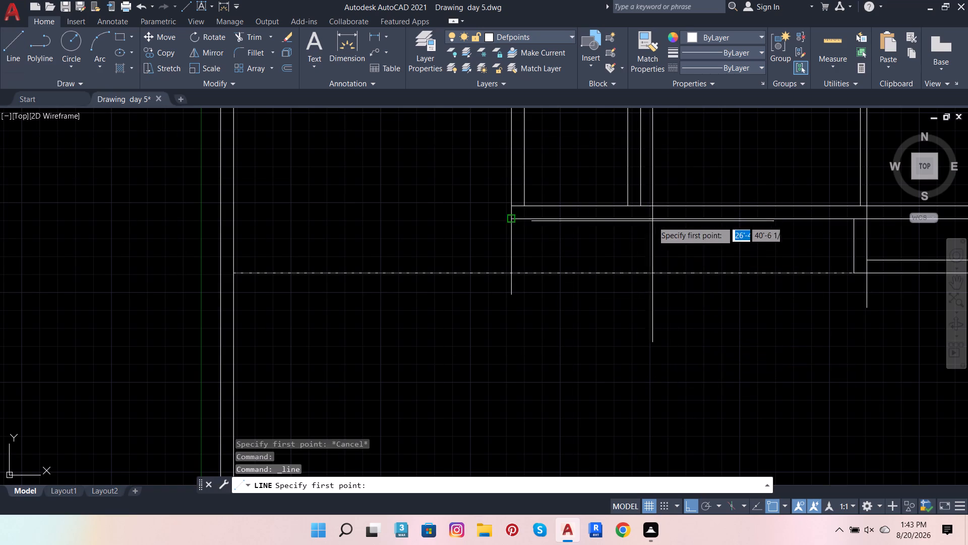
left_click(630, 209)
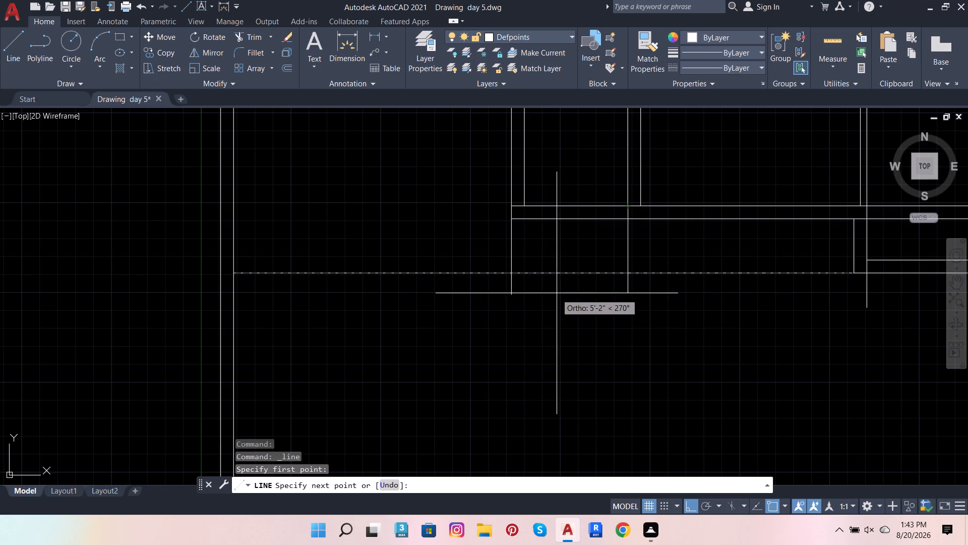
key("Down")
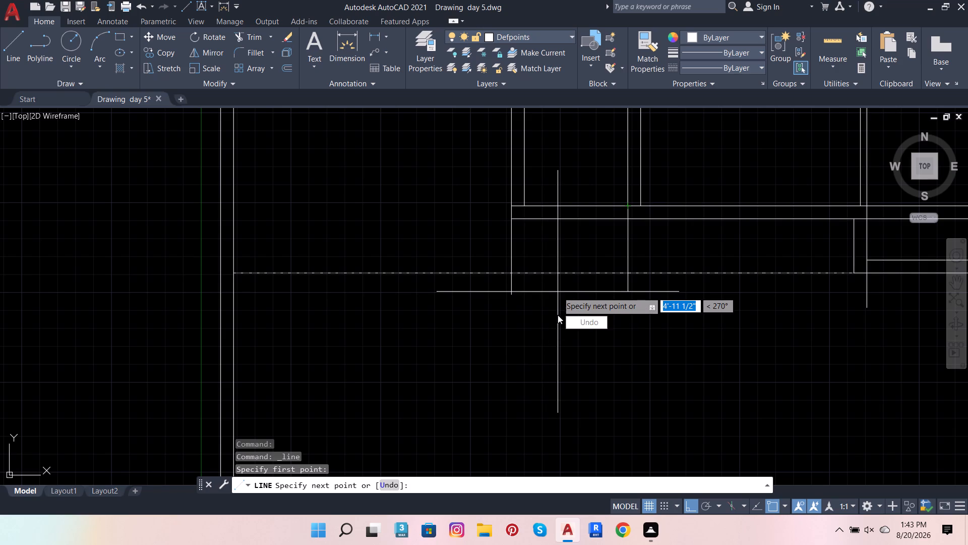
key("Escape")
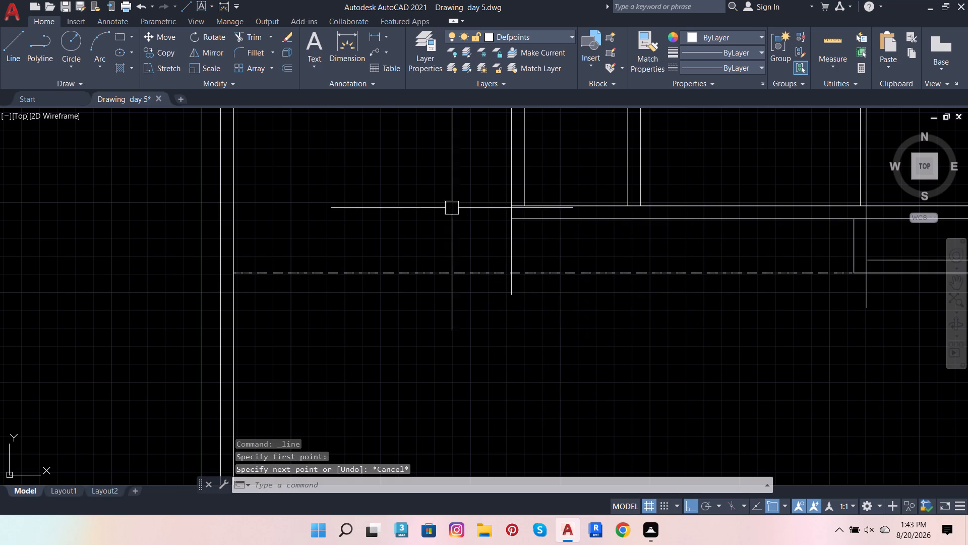
Draw a vertical line about 5'-2" downward from the middle partition's left-side corner at the bottom wall, past the dashed line.
left_click(14, 60)
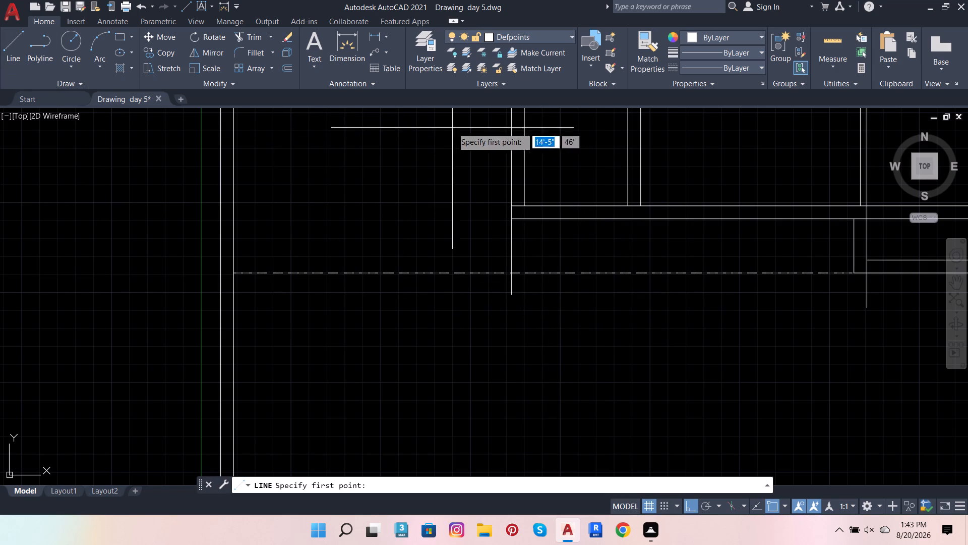
left_click(629, 207)
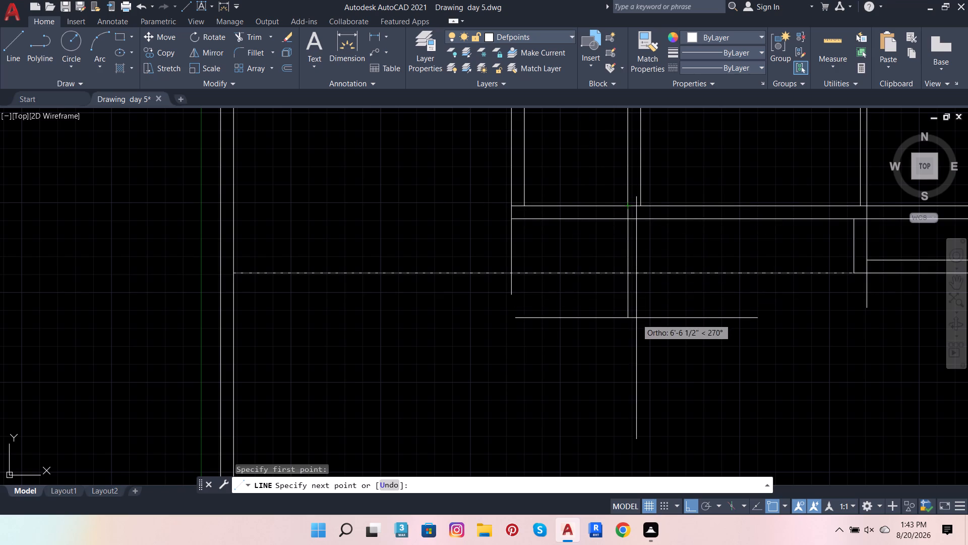
left_click(610, 295)
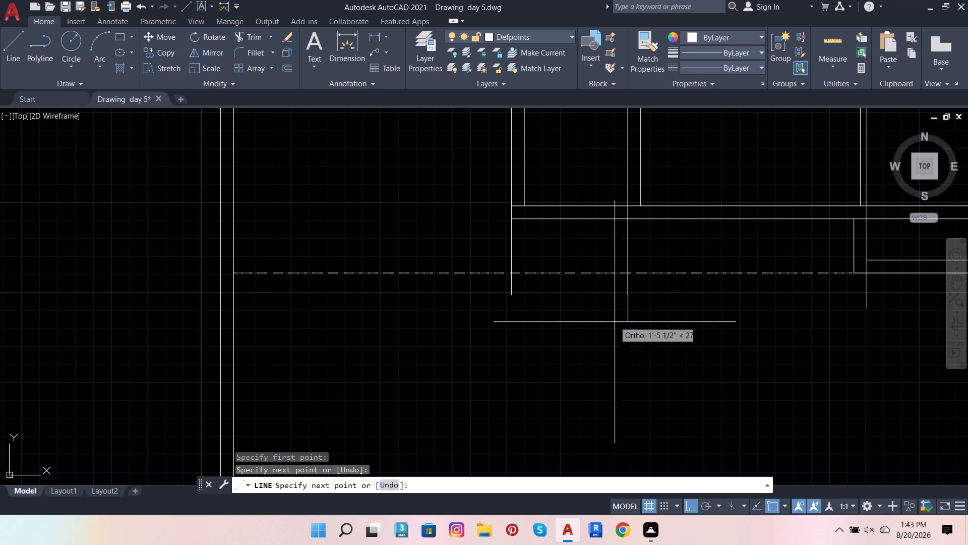
key("Escape")
scroll(635, 338, "down", 1)
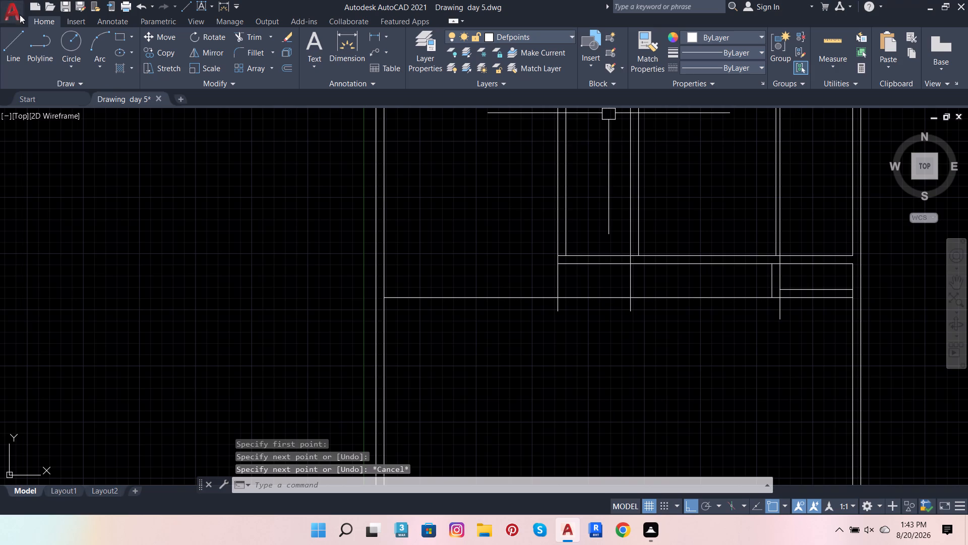
Draw a horizontal line about 13'-10" leftward from the lower end of the 2' line, ending directly below the middle partition's left side.
left_click(12, 57)
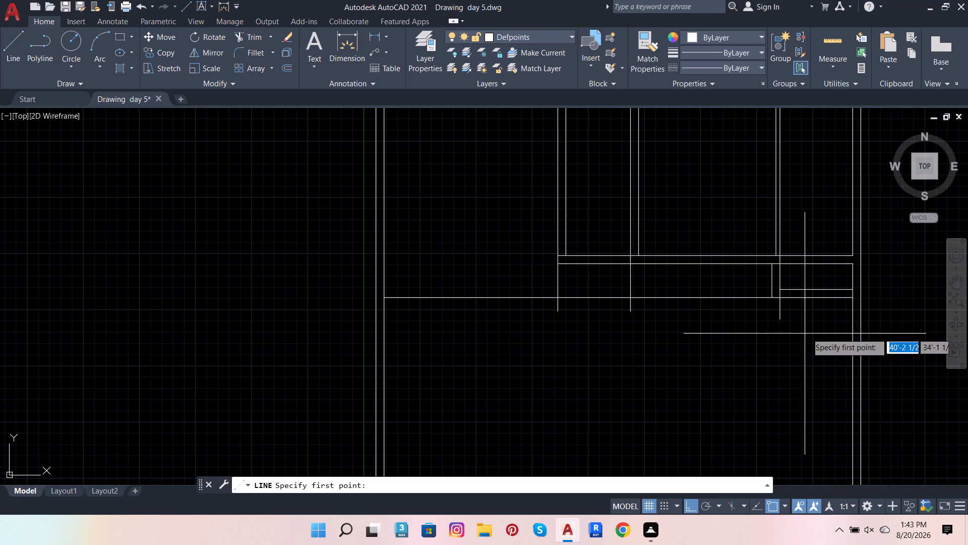
left_click(782, 320)
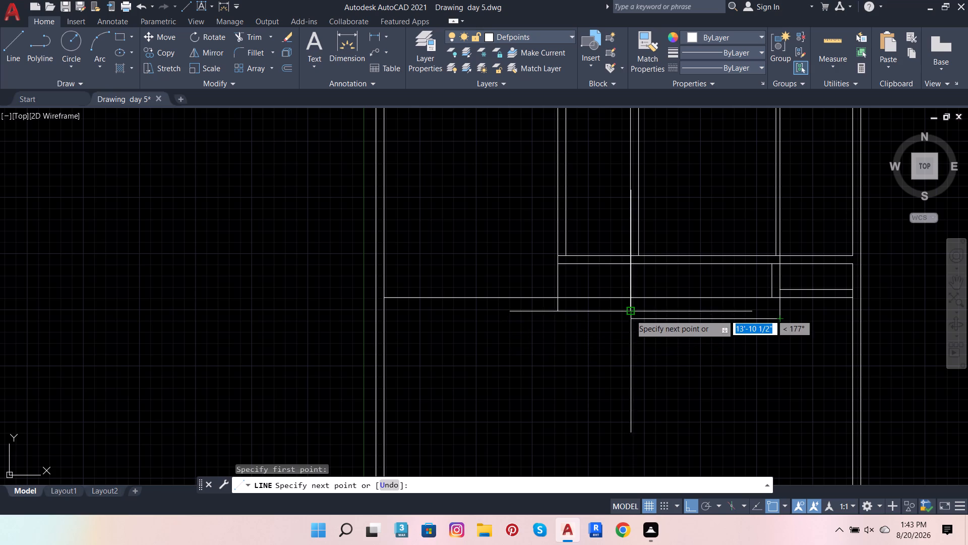
scroll(629, 317, "up", 4)
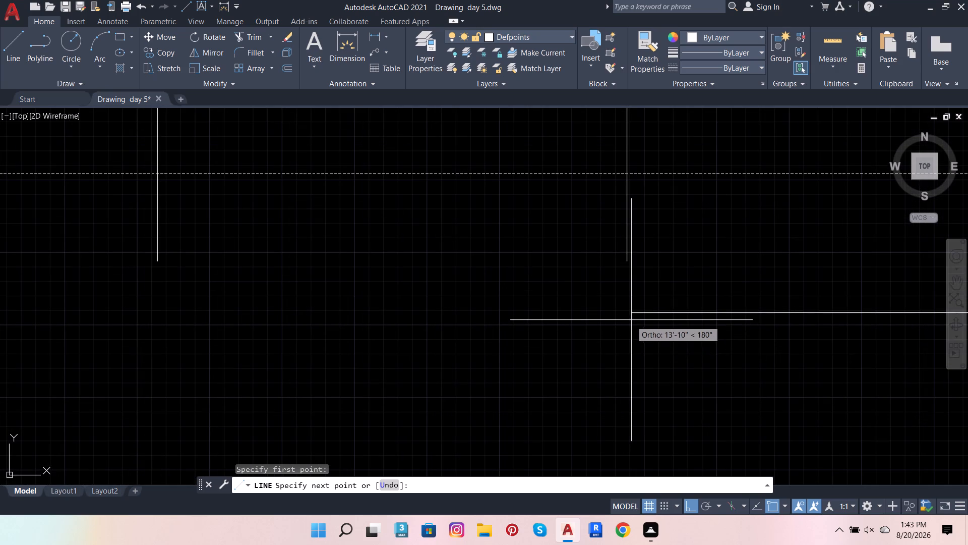
left_click(627, 316)
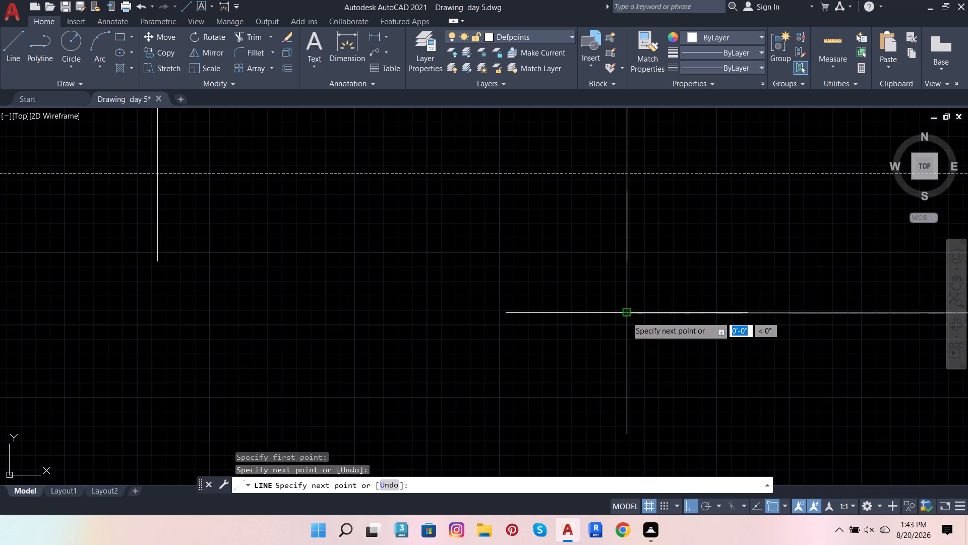
Continue the line 2' upward, and along the dashed line to its intersection with the leftmost new vertical line.
scroll(636, 376, "down", 1)
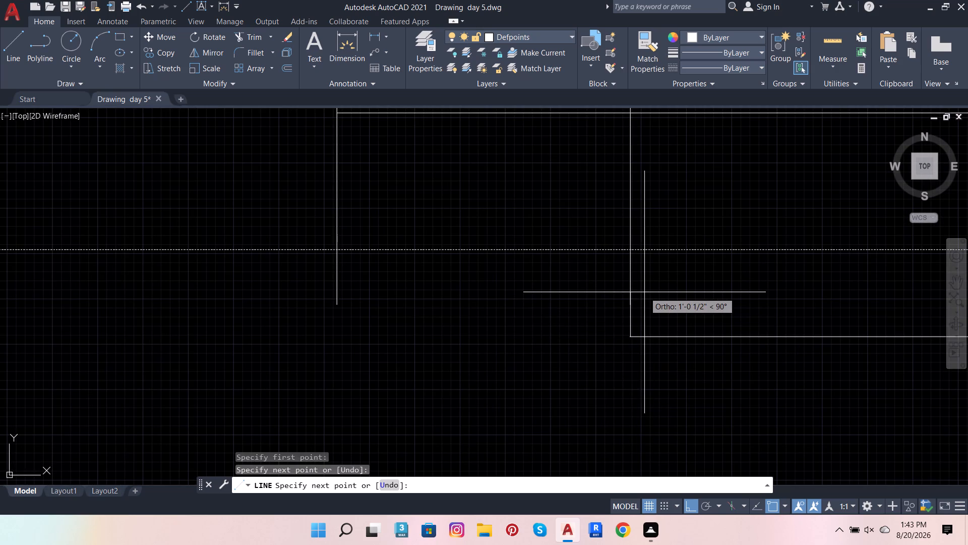
key("2")
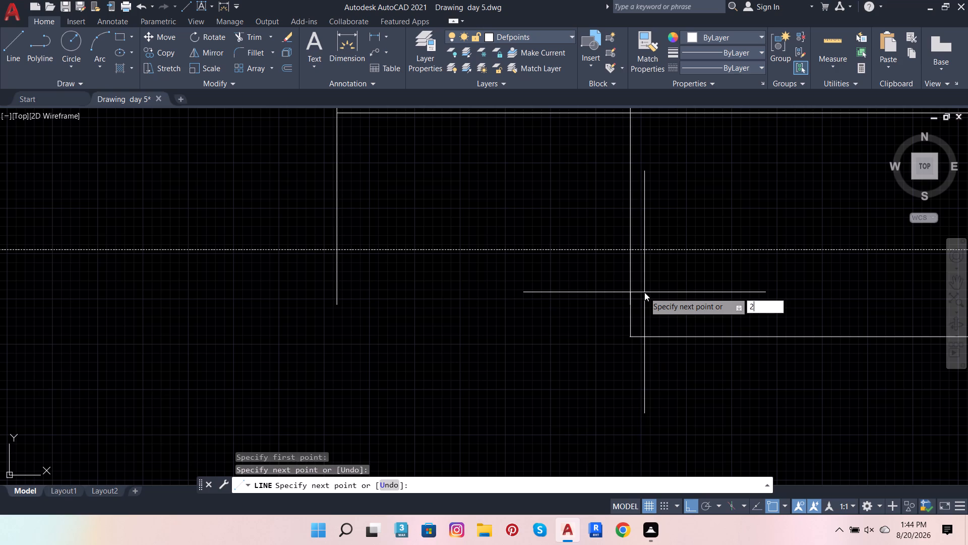
key("apostrophe")
key("Return")
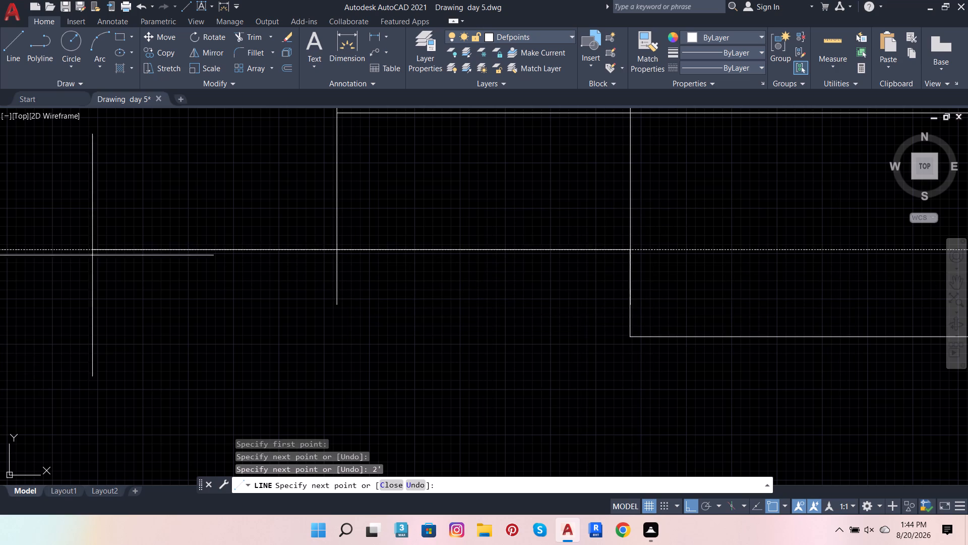
scroll(305, 258, "down", 4)
scroll(311, 240, "up", 1)
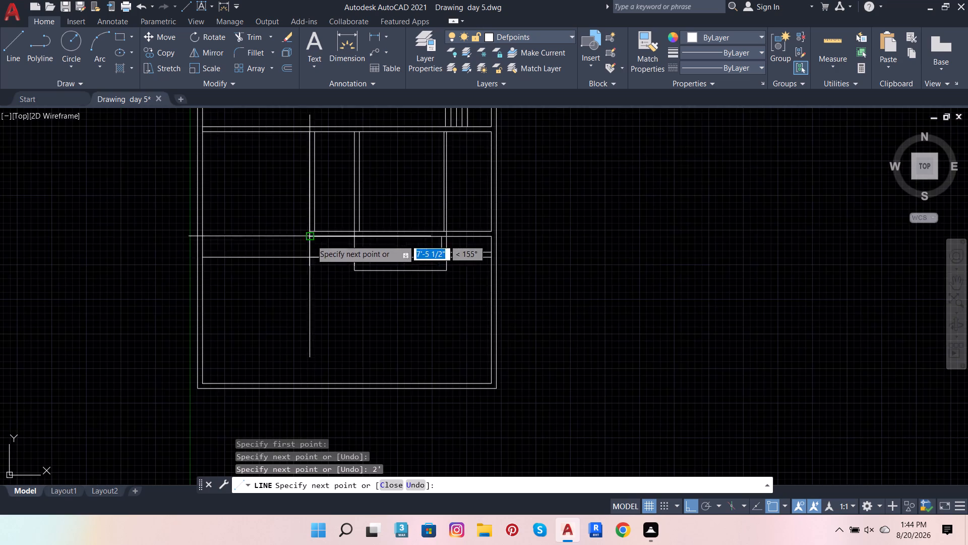
scroll(311, 240, "up", 2)
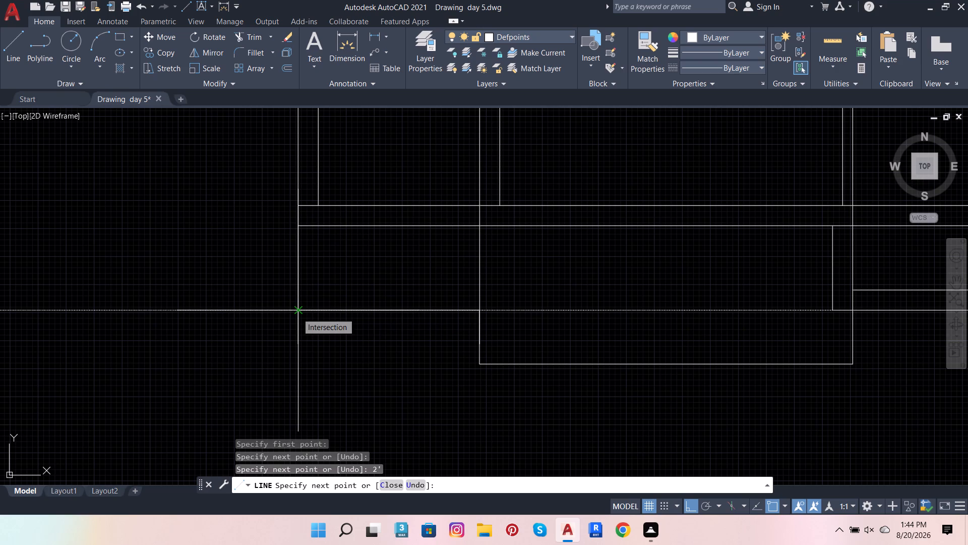
left_click(297, 313)
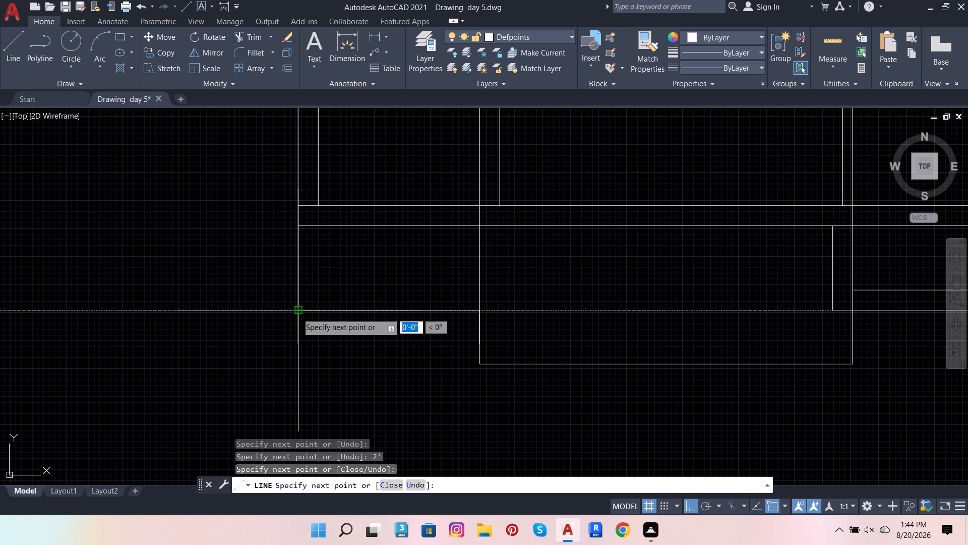
key("Escape")
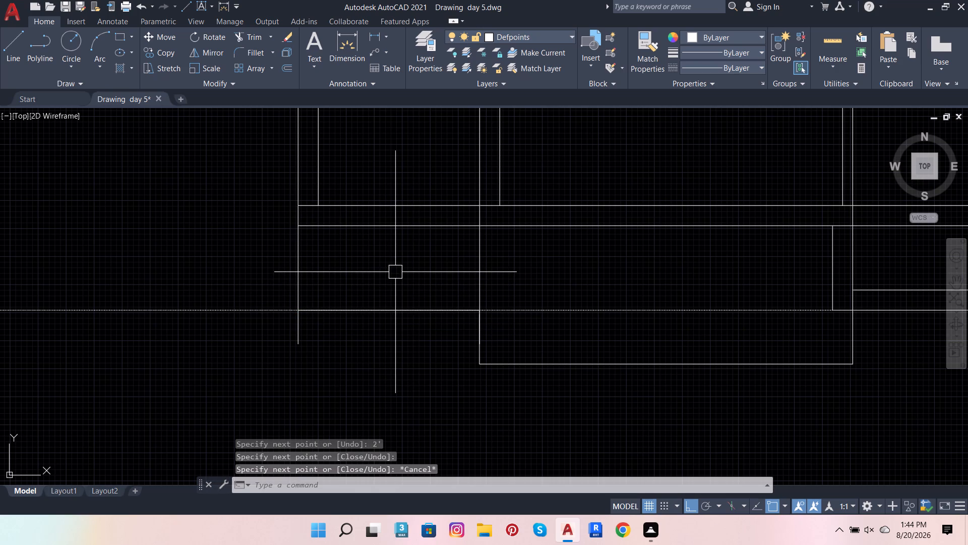
Trim the leftmost vertical line's overhang below the dashed line and the middle vertical line's portion between the bottom wall and dashed line.
scroll(419, 260, "down", 4)
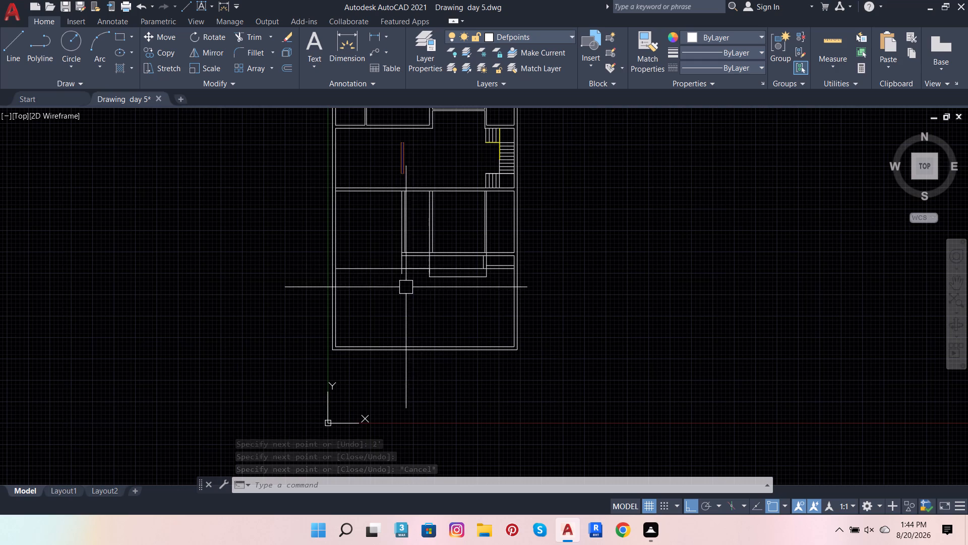
scroll(406, 287, "up", 4)
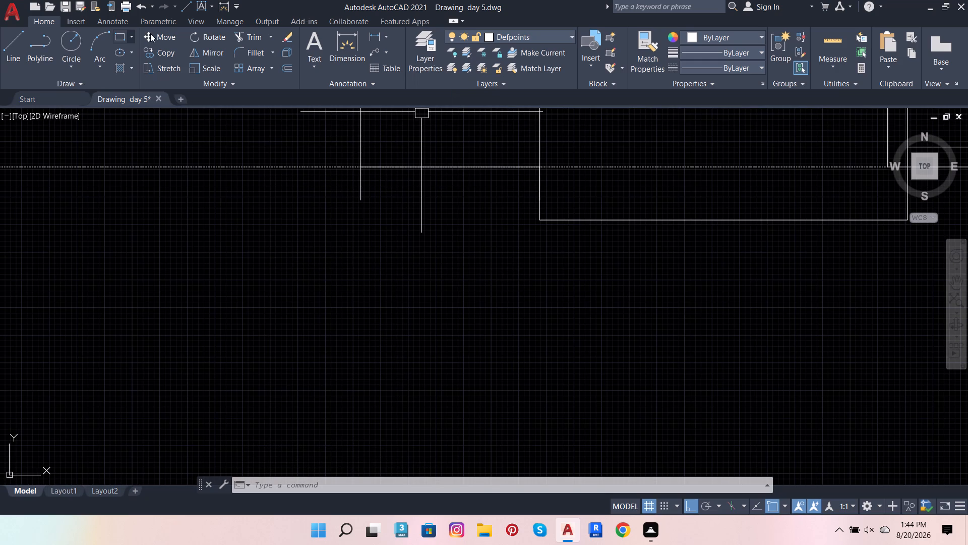
left_click(236, 32)
left_click(360, 194)
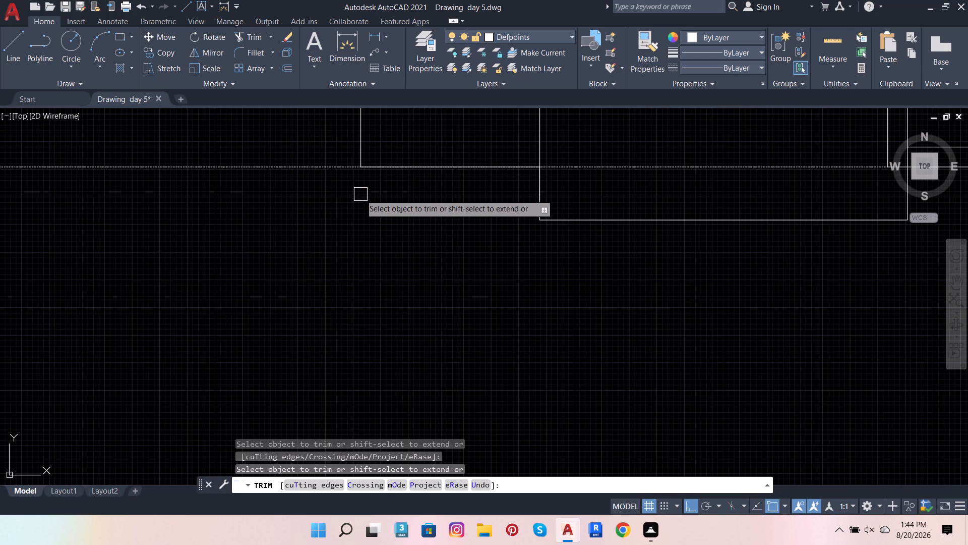
left_click(538, 142)
scroll(373, 384, "down", 2)
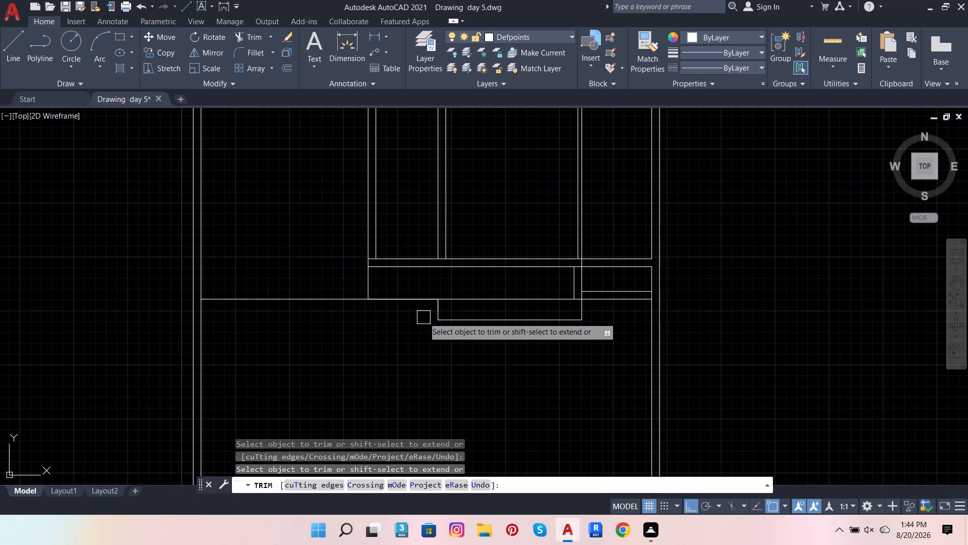
scroll(391, 303, "down", 1)
scroll(369, 278, "up", 3)
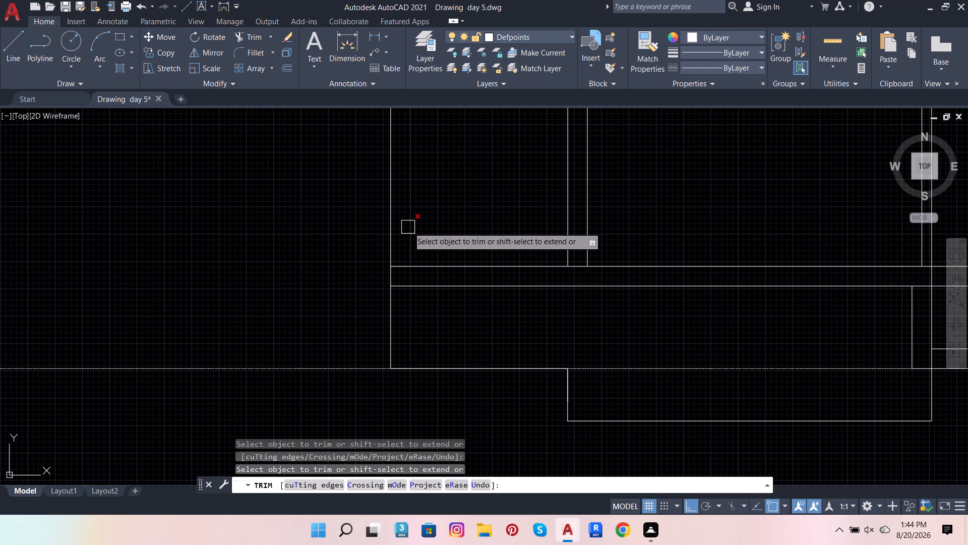
scroll(385, 234, "down", 1)
key("Escape")
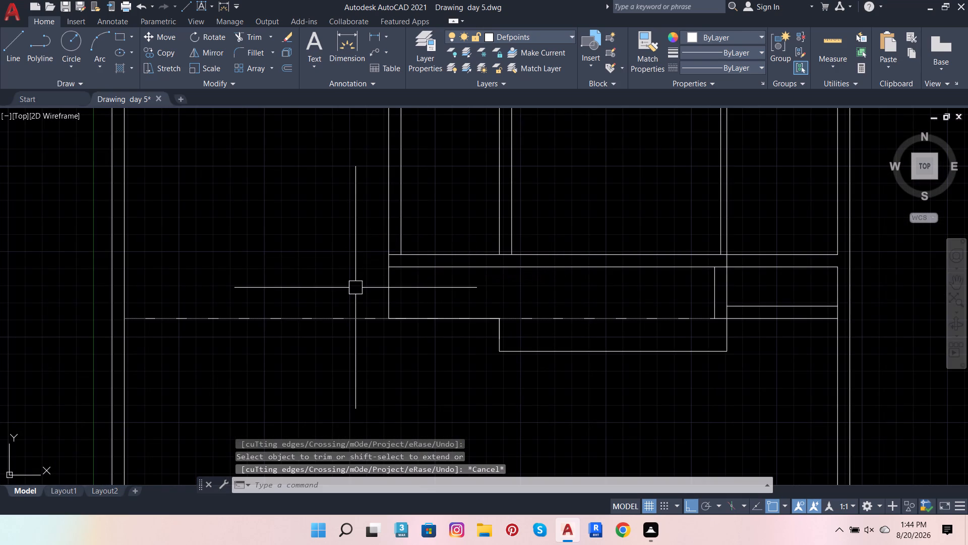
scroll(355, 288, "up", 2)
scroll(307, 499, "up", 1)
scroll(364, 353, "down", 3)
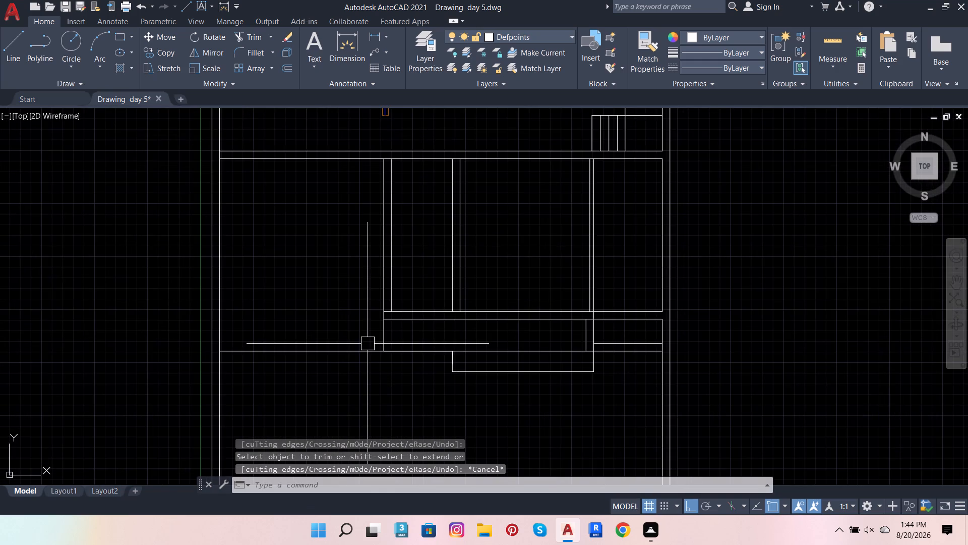
Offset the dashed line 9" upward, creating a parallel dashed line running from the left wall.
scroll(343, 355, "up", 2)
left_click(342, 354)
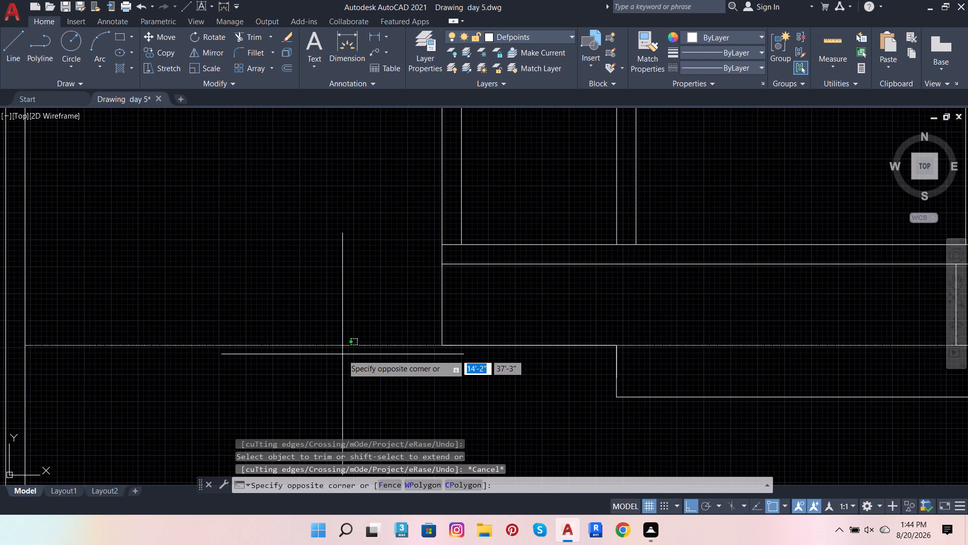
left_click(344, 342)
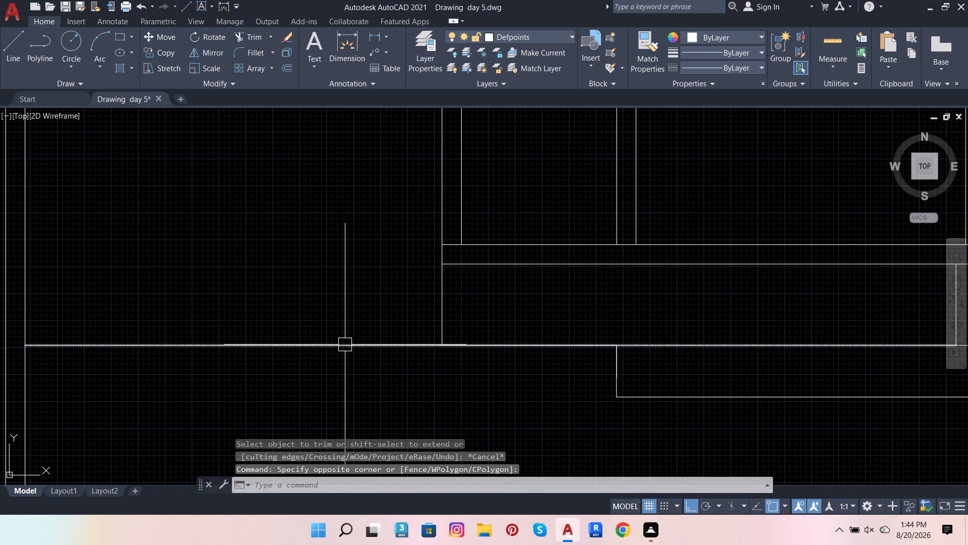
left_click(345, 345)
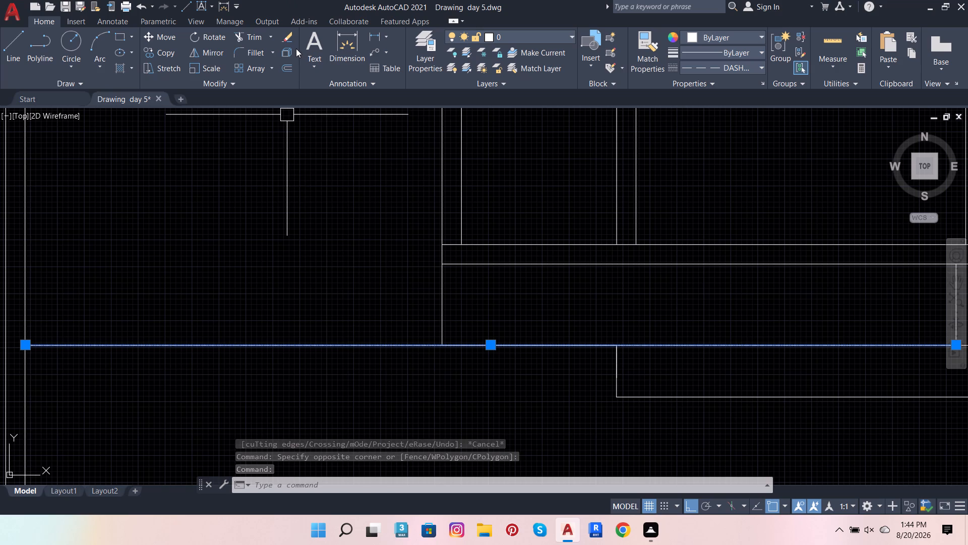
scroll(298, 116, "down", 2)
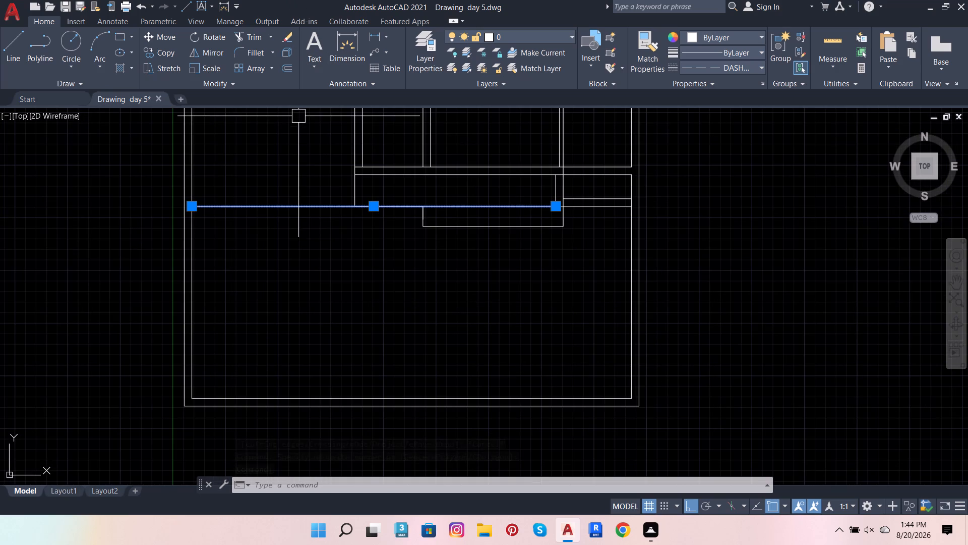
scroll(326, 105, "up", 2)
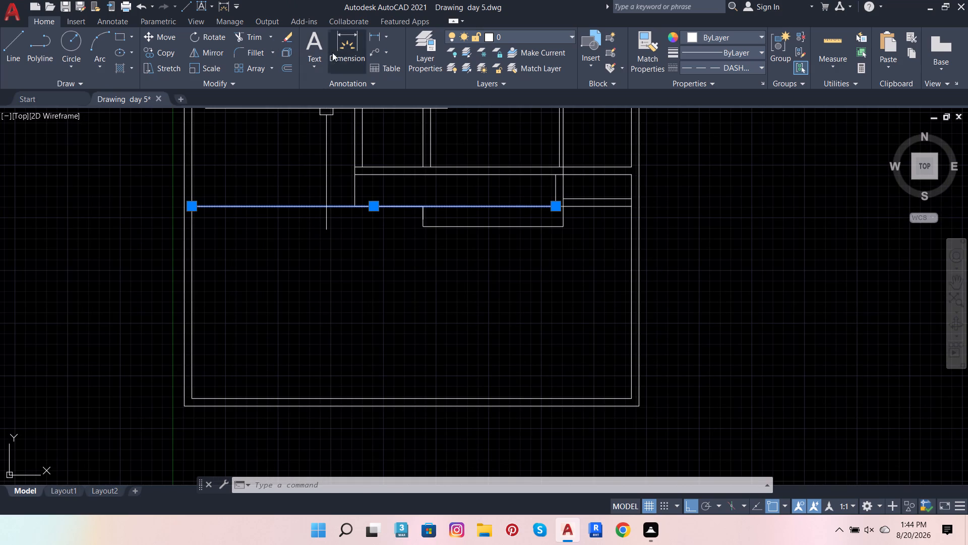
left_click(287, 70)
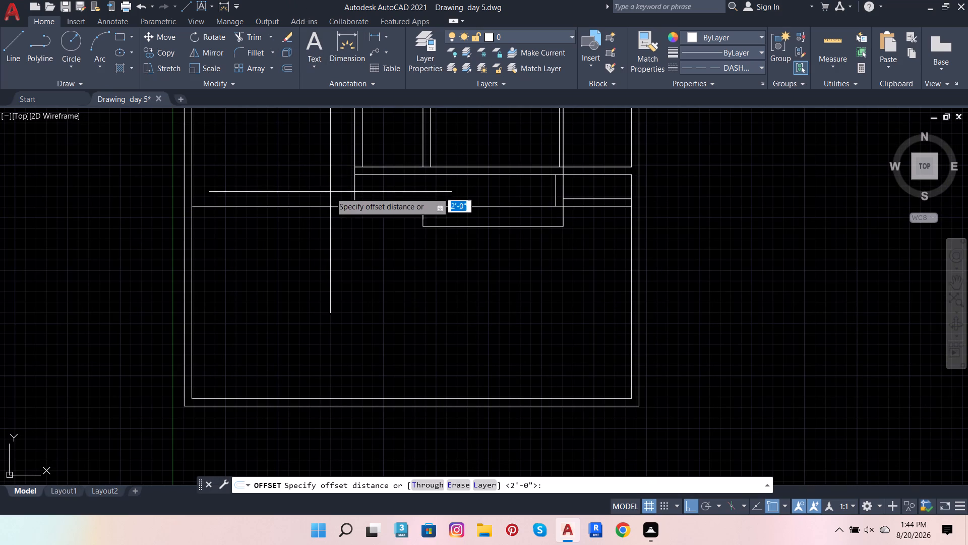
left_click(334, 209)
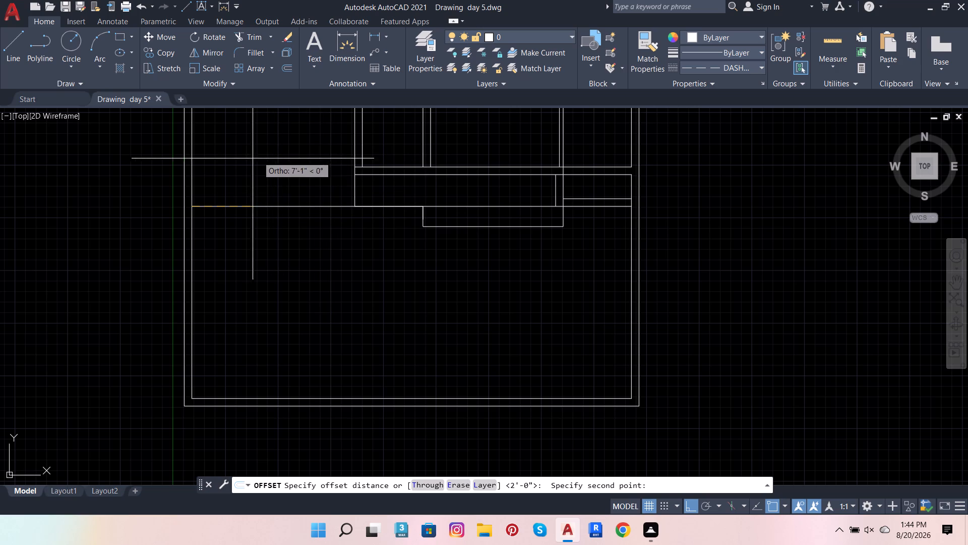
key("9")
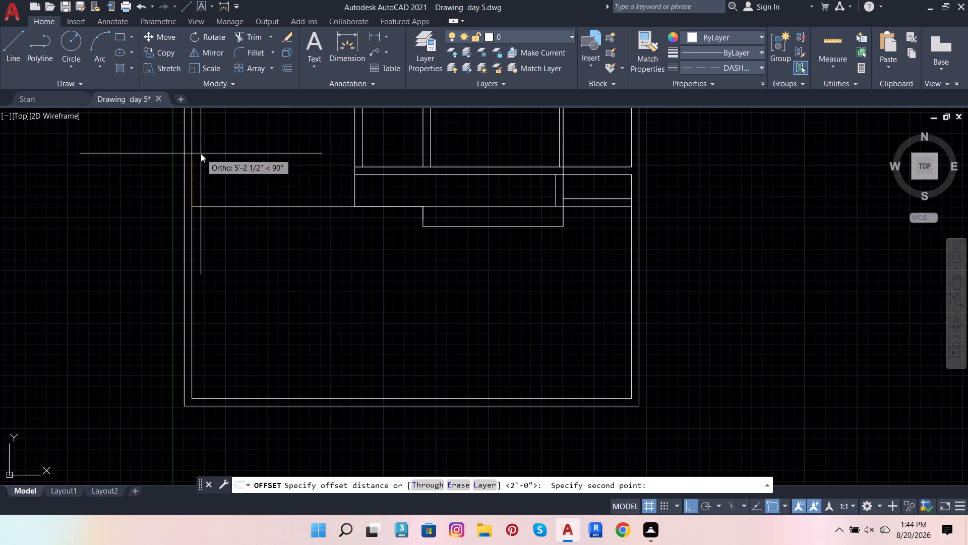
key("Return")
left_click(202, 151)
key("Escape")
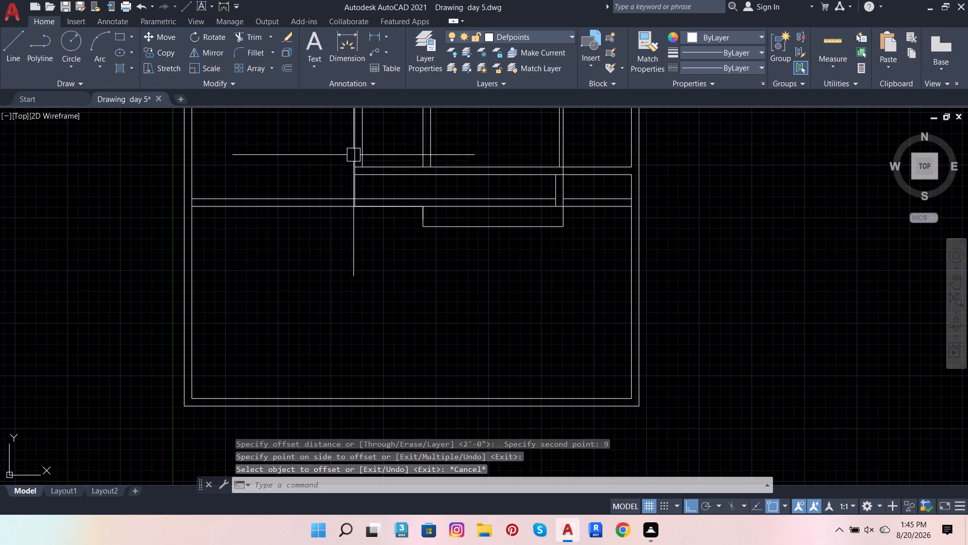
Trim both dashed lines where they cross the stepped outline's interior, plus the lower dashed line between the left wall and the outline.
scroll(474, 183, "up", 3)
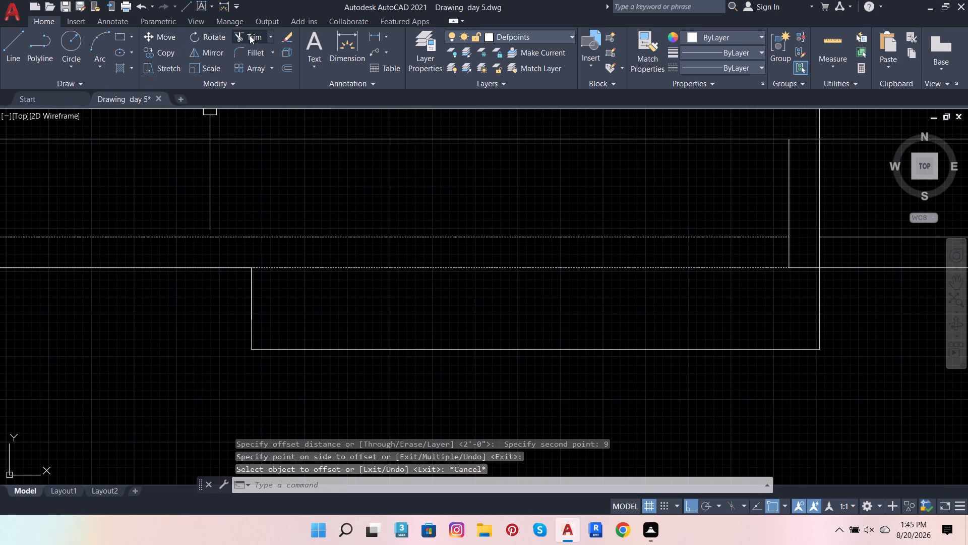
left_click(250, 36)
left_click(460, 268)
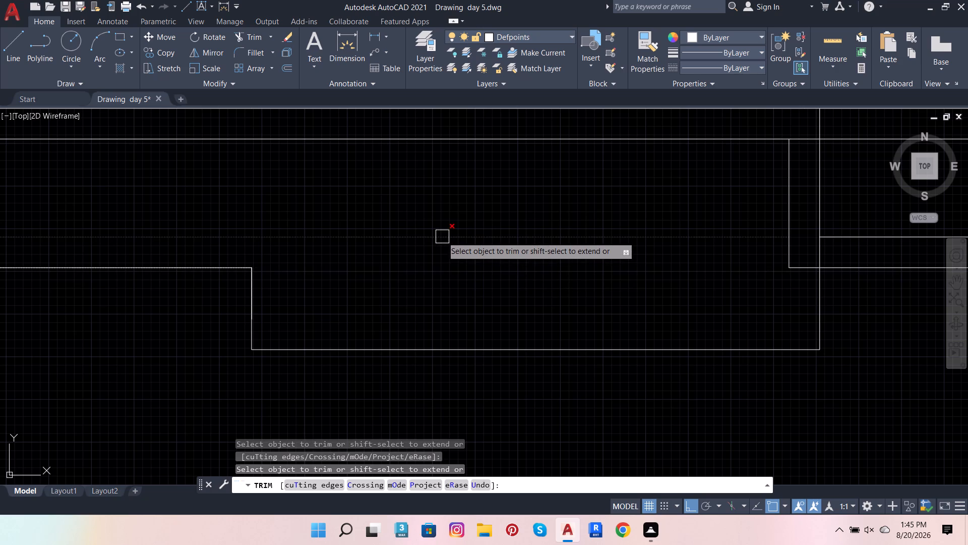
scroll(559, 285, "down", 2)
left_click(529, 272)
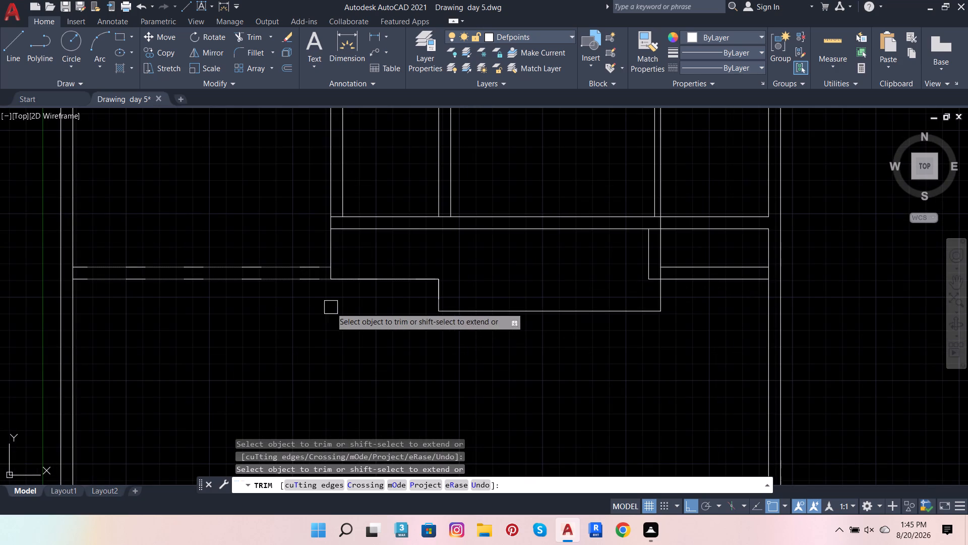
left_click(314, 285)
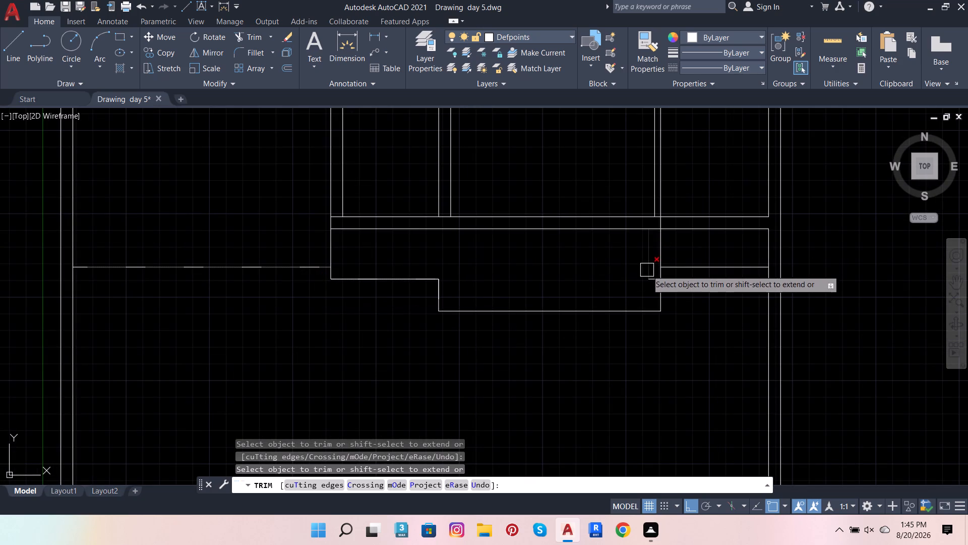
key("Escape")
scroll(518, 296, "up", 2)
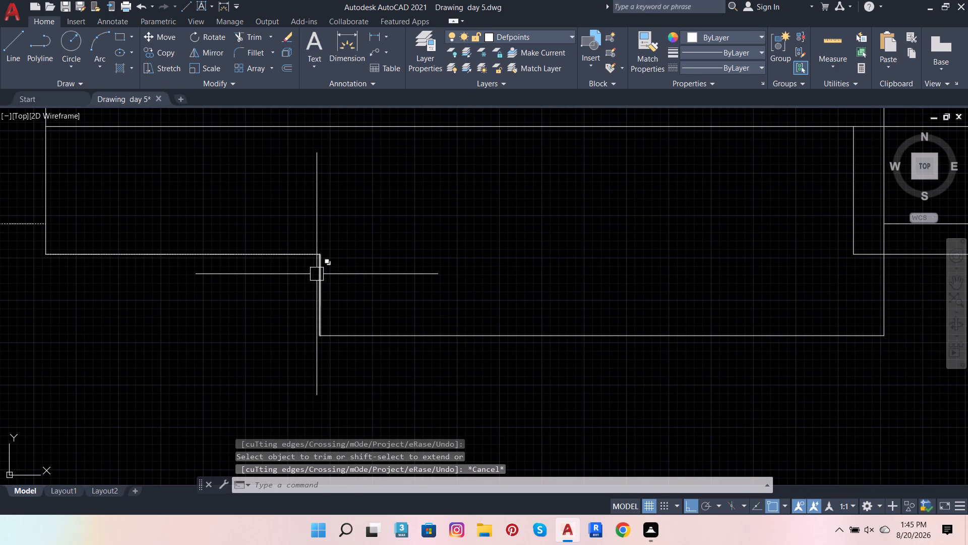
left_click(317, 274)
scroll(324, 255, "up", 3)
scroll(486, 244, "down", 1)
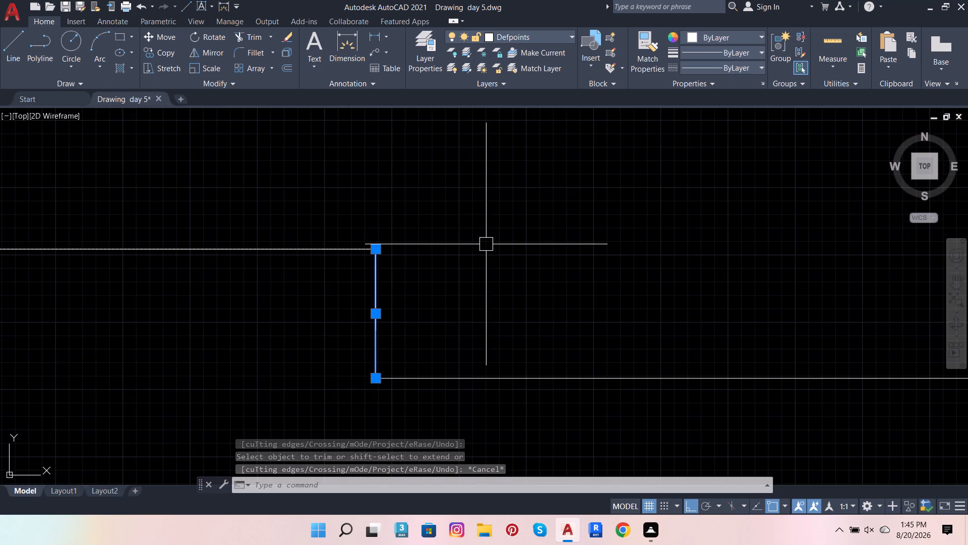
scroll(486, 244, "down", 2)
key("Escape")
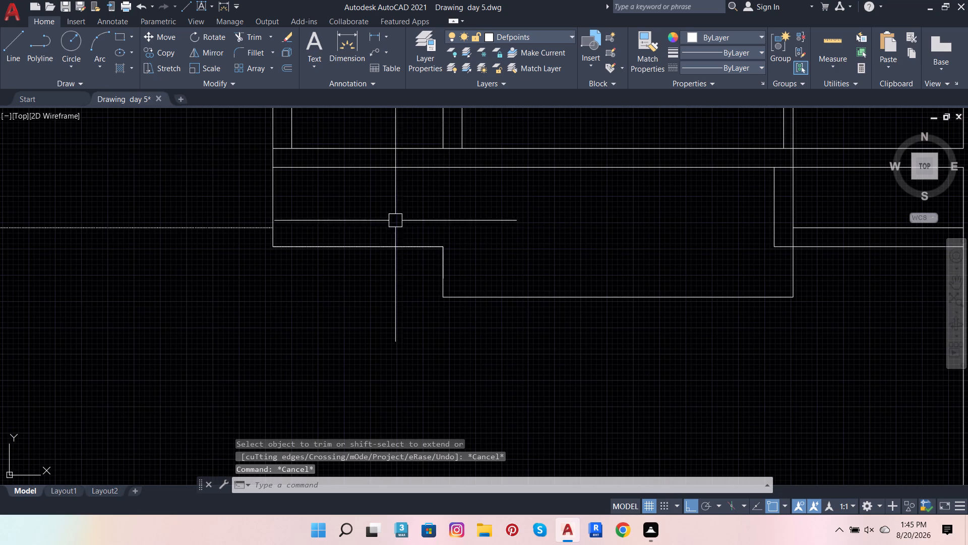
Trim away the duplicate lines overlapping the stepped outline's left horizontal segment and its 2' vertical segment.
left_click(260, 39)
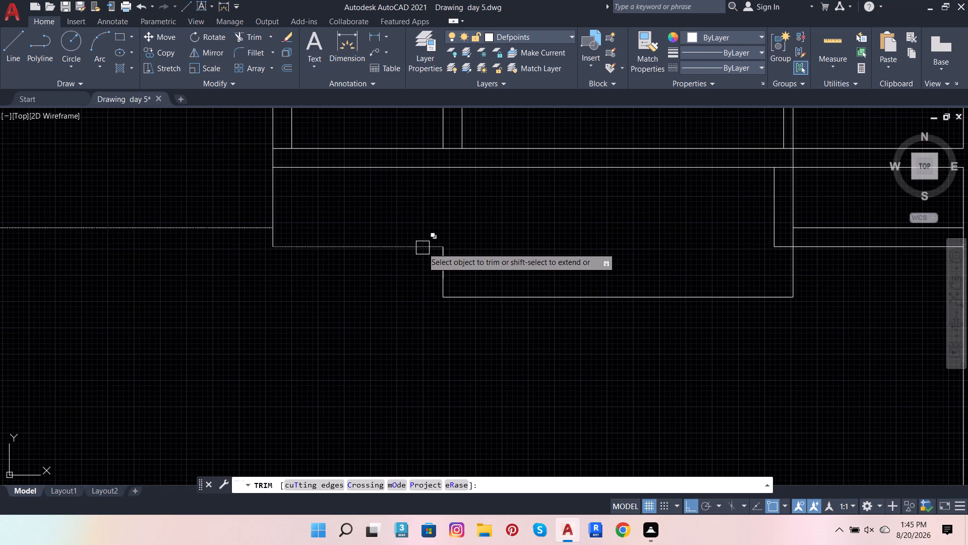
left_click(391, 242)
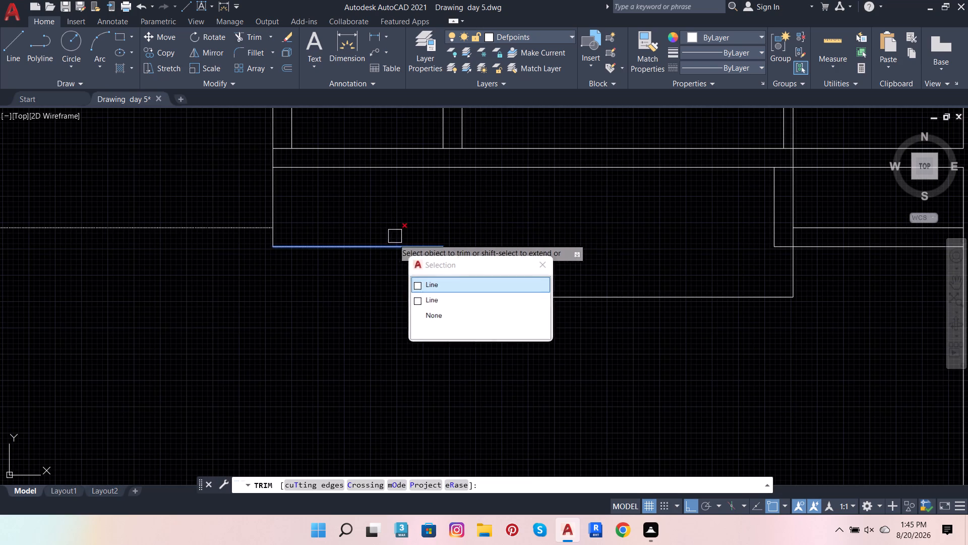
left_click(469, 301)
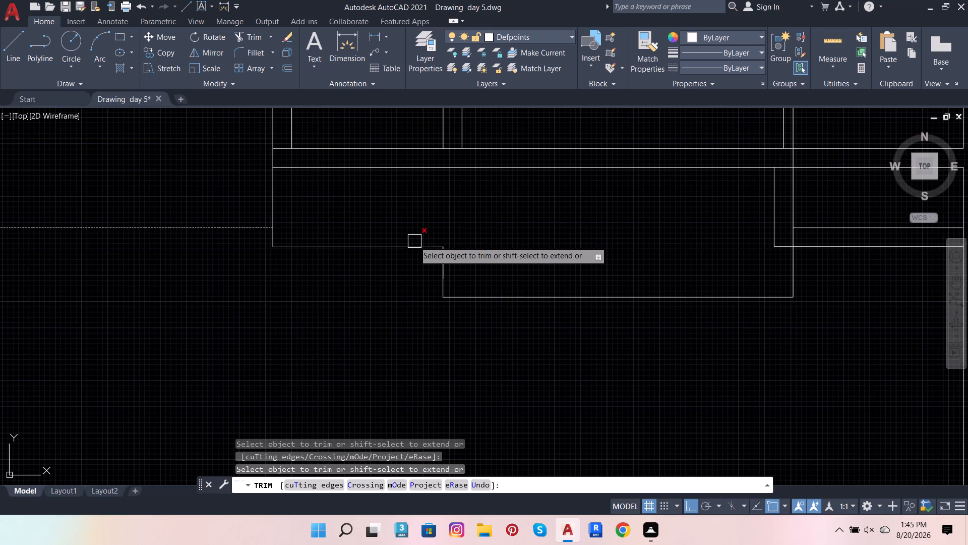
scroll(399, 245, "up", 1)
left_click(469, 283)
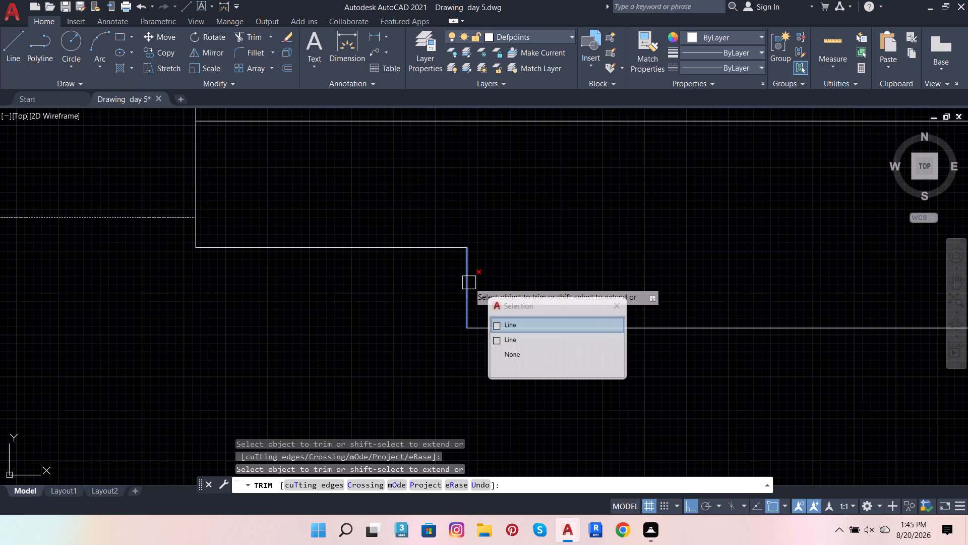
left_click(530, 323)
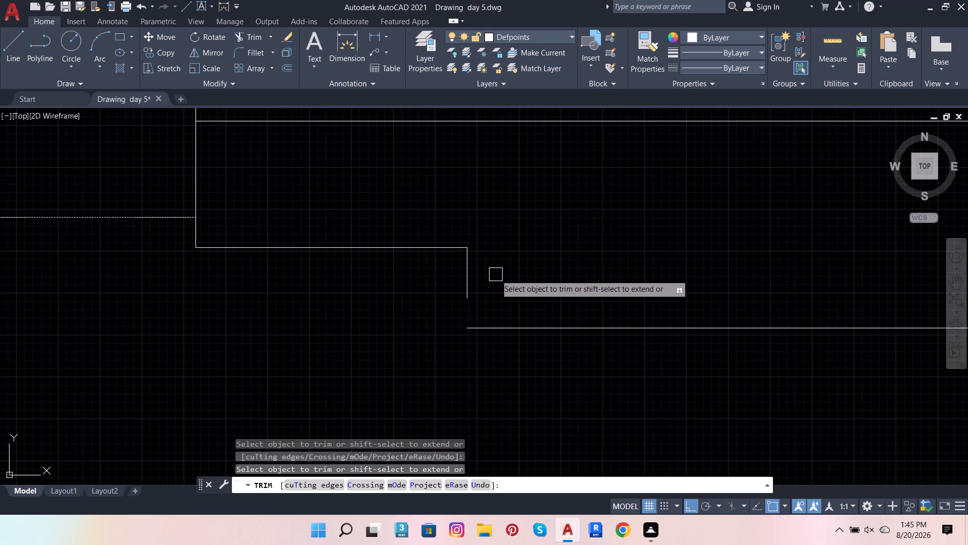
left_click(465, 285, "shift")
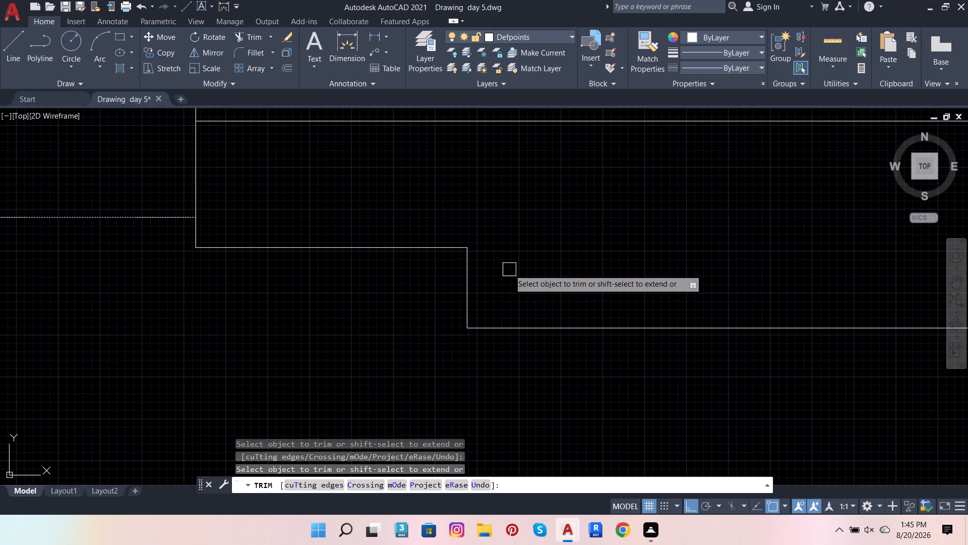
scroll(501, 333, "down", 1)
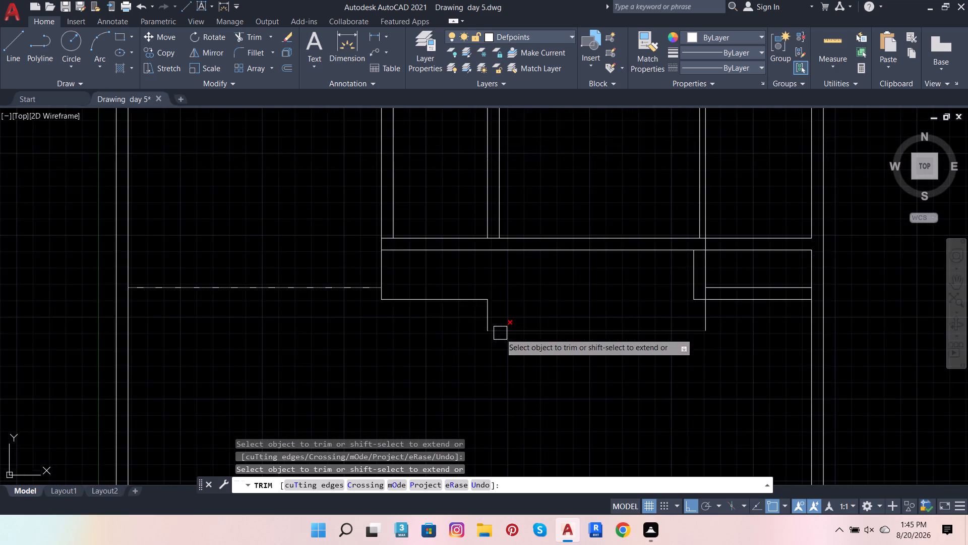
scroll(500, 333, "down", 2)
key("Escape")
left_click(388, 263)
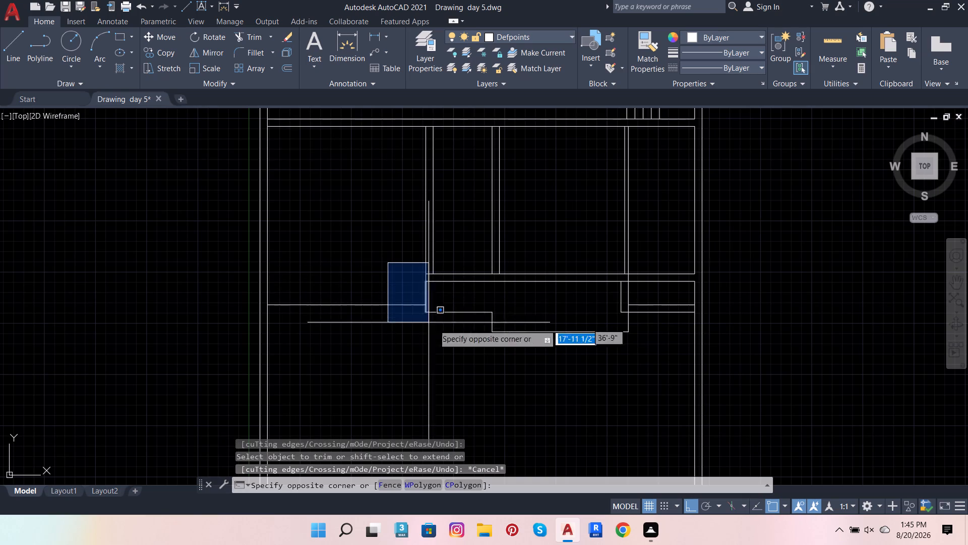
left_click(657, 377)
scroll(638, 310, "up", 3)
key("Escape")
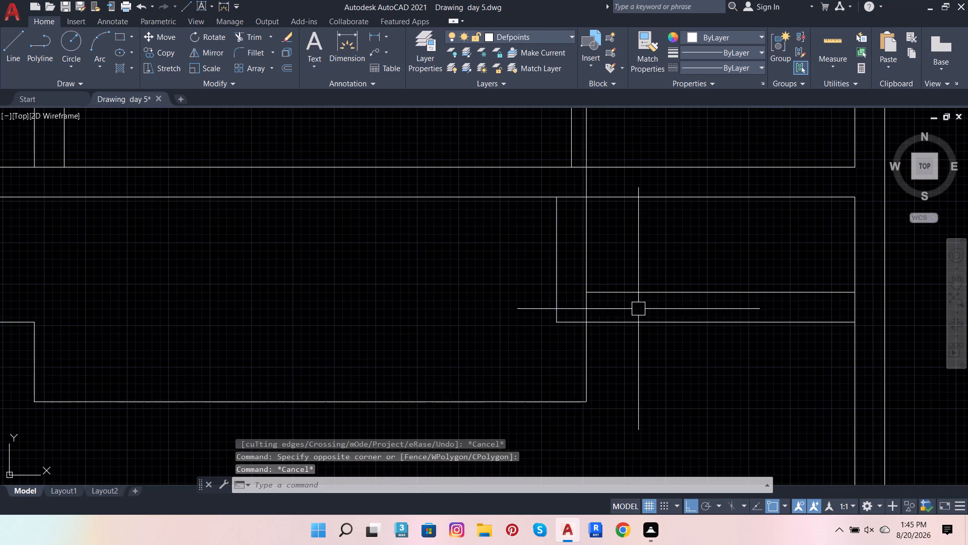
Delete the short vertical line crossing between the two parallel horizontal lines at the stepped outline's right side.
scroll(581, 308, "up", 4)
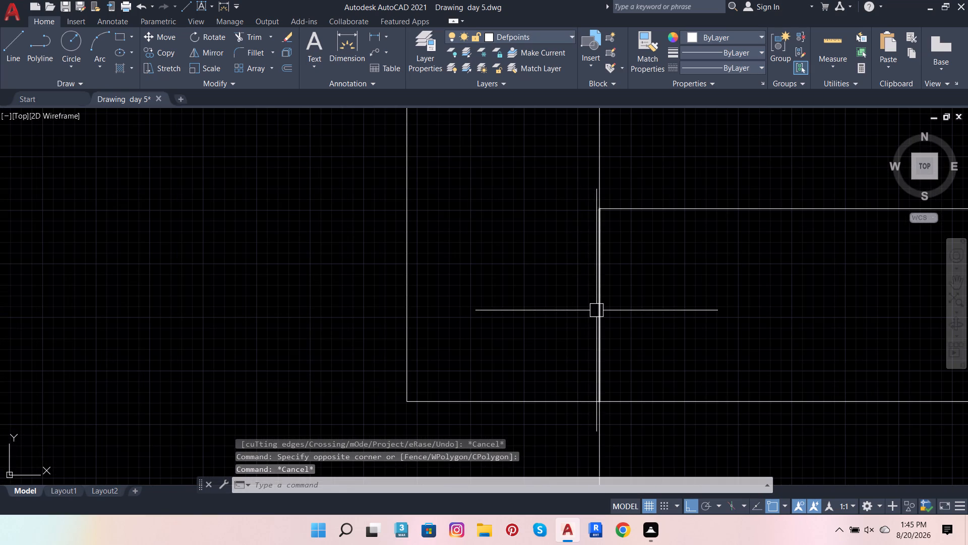
left_click(597, 310)
key("Delete")
scroll(553, 240, "down", 4)
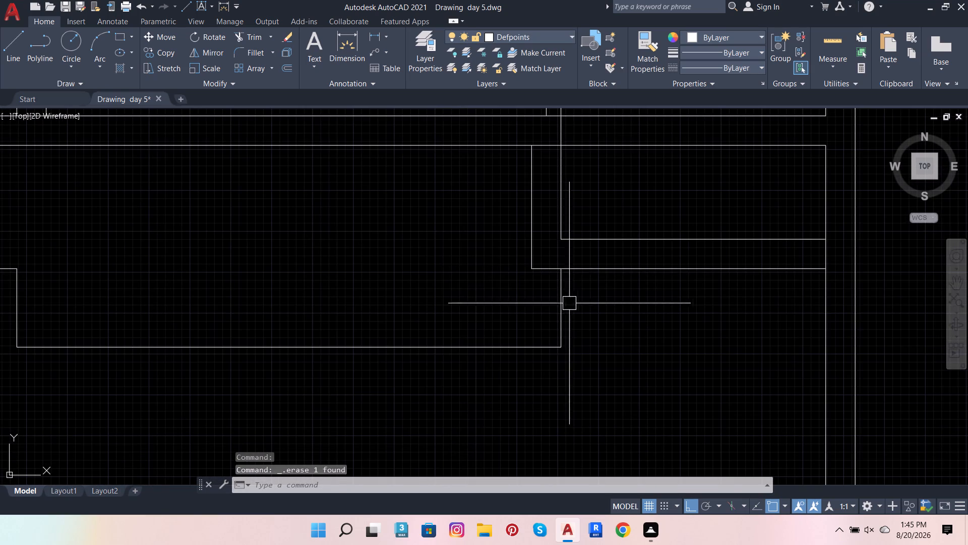
Change the linetype of the stepped outline's horizontal and vertical segments to ACAD_ISO02W100.
left_click(561, 302)
left_click(523, 347)
scroll(614, 333, "down", 3)
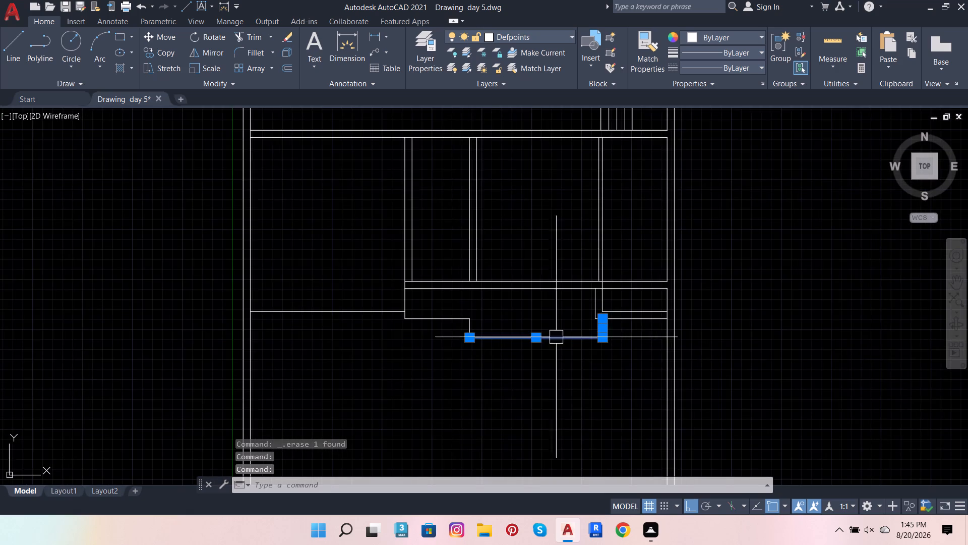
scroll(447, 322, "up", 3)
left_click(447, 314)
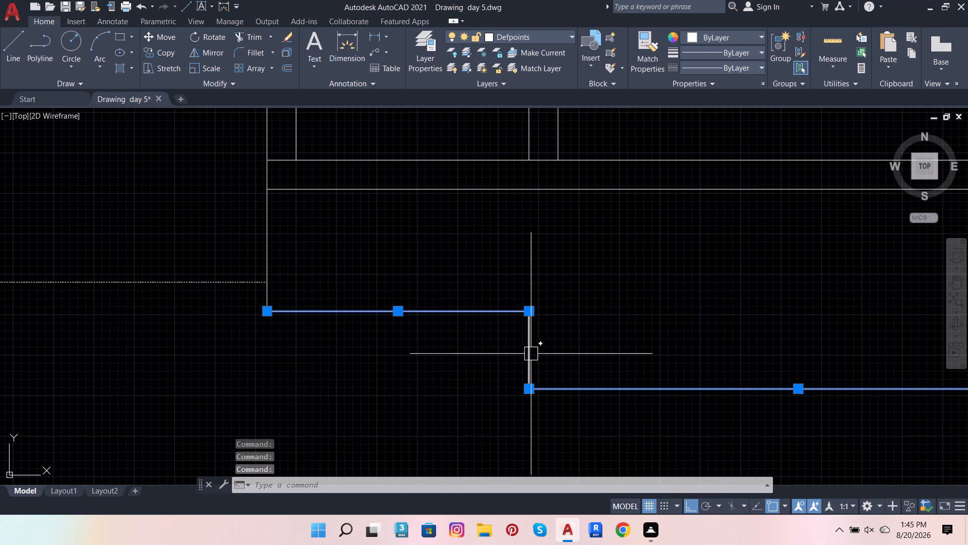
left_click(531, 354)
left_click(270, 237)
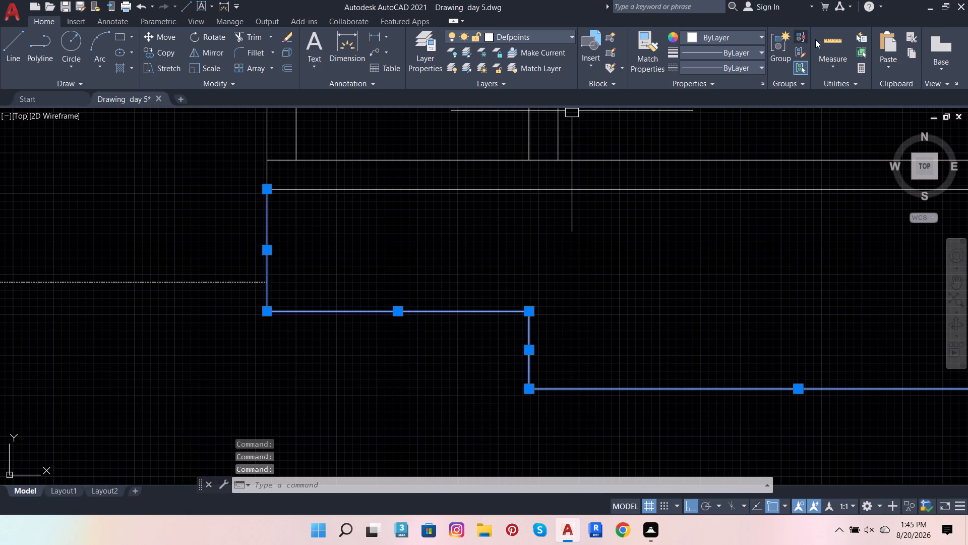
left_click(749, 63)
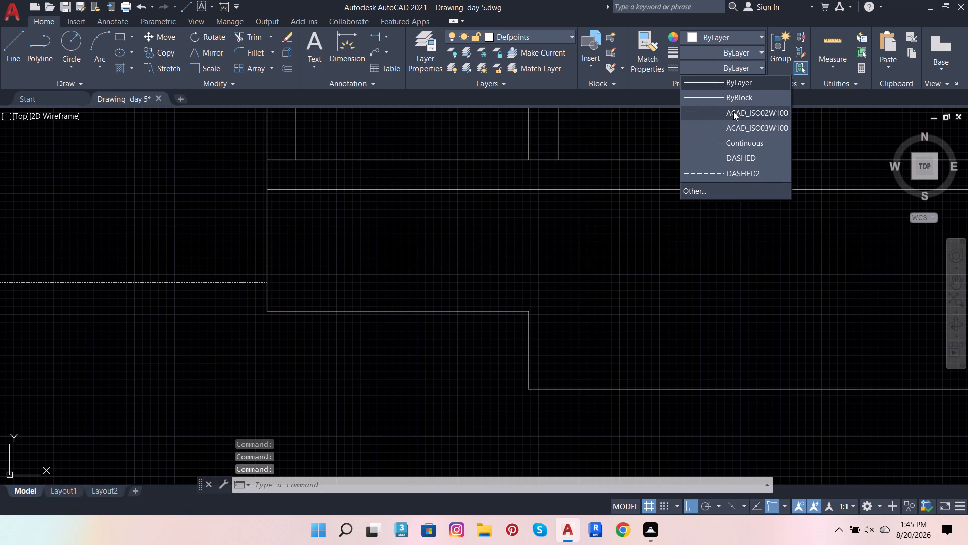
left_click(733, 112)
Add the remaining dashed line beside the left wall to the outline selection and set the linetype of all to ACAD_ISO03W100.
scroll(811, 117, "down", 2)
scroll(579, 176, "up", 2)
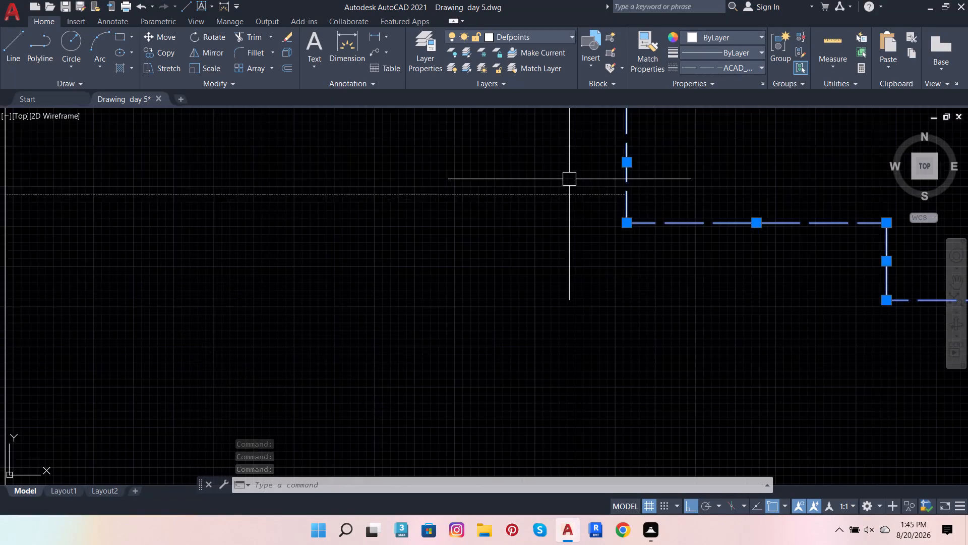
scroll(569, 179, "up", 1)
left_click(567, 205)
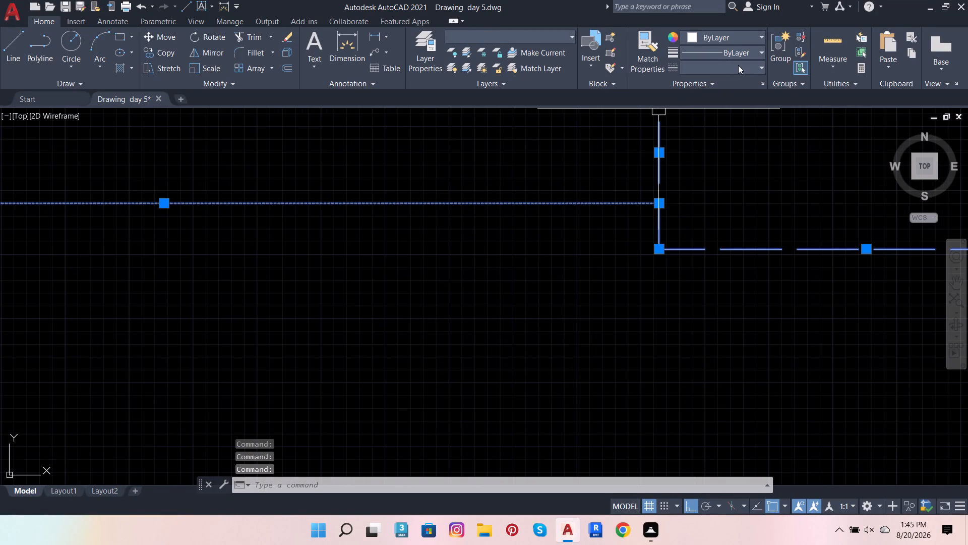
left_click(738, 65)
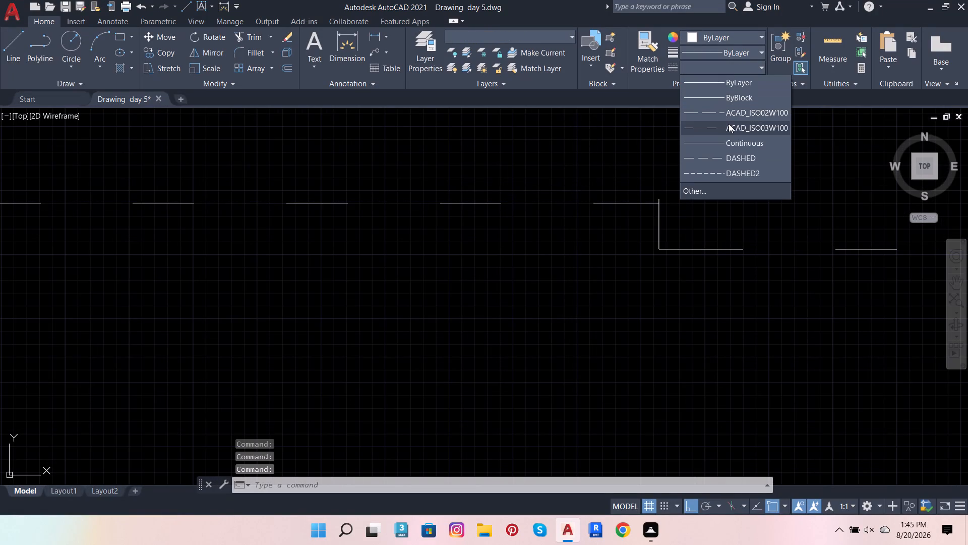
left_click(729, 124)
scroll(639, 192, "down", 3)
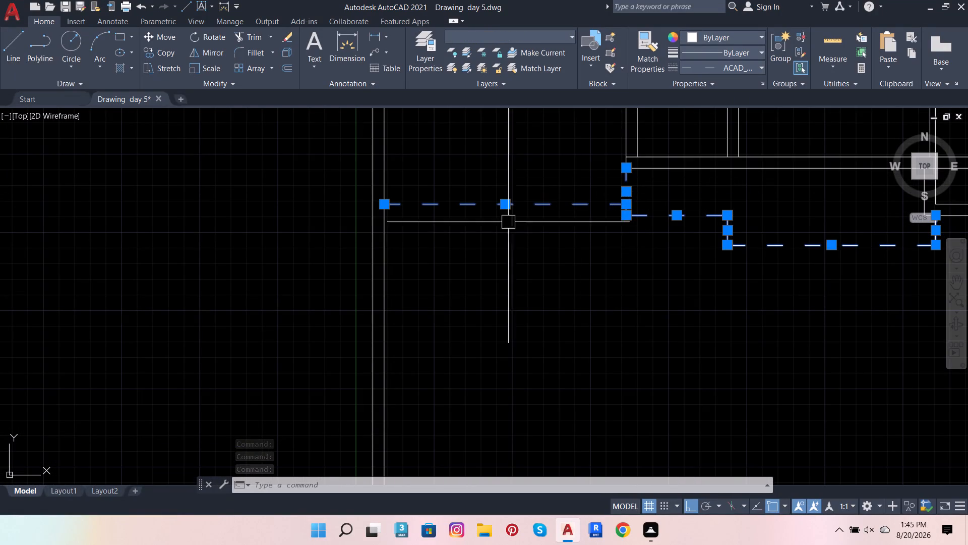
Change the linetype of the stepped outline's three vertical segments and two lower horizontal segments to ACAD_ISO02W100.
key("Escape")
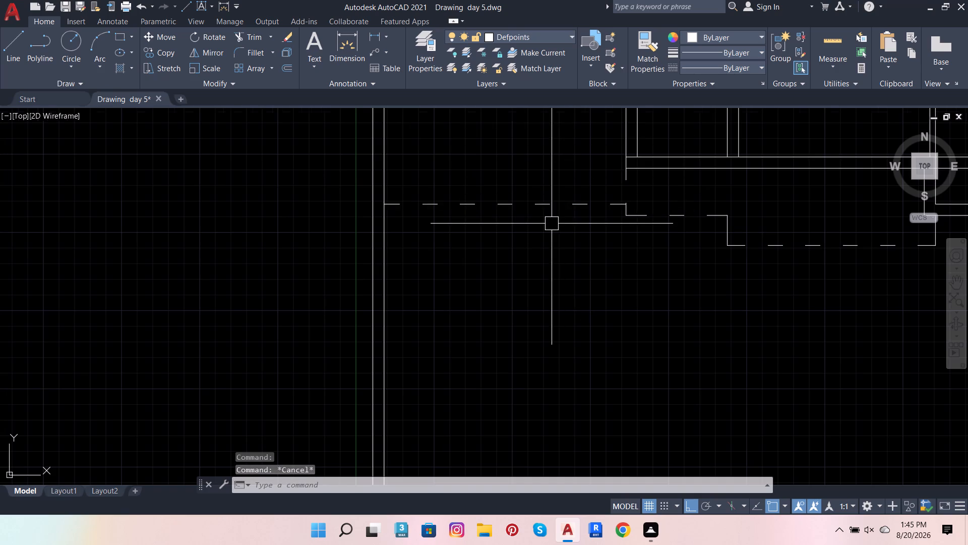
scroll(550, 224, "down", 1)
scroll(632, 210, "up", 2)
left_click(632, 229)
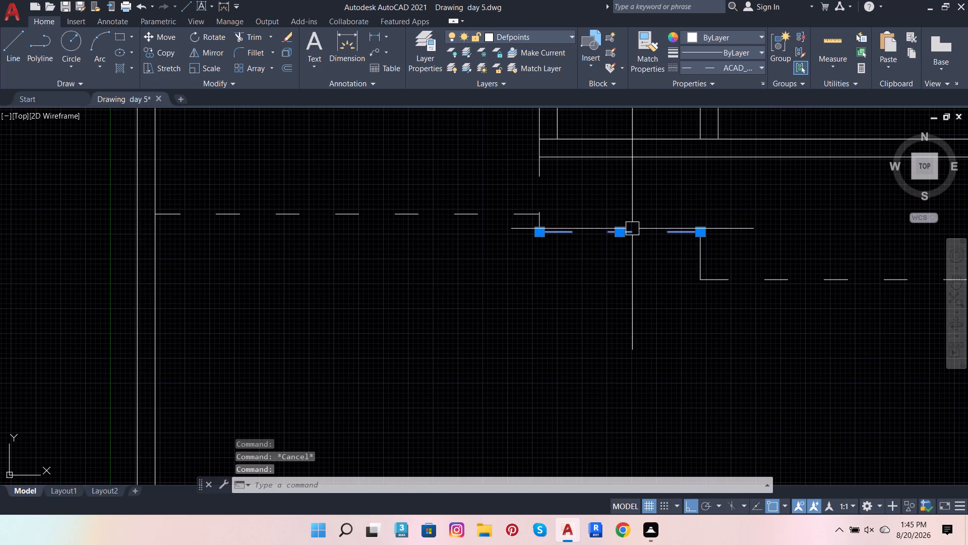
left_click(698, 265)
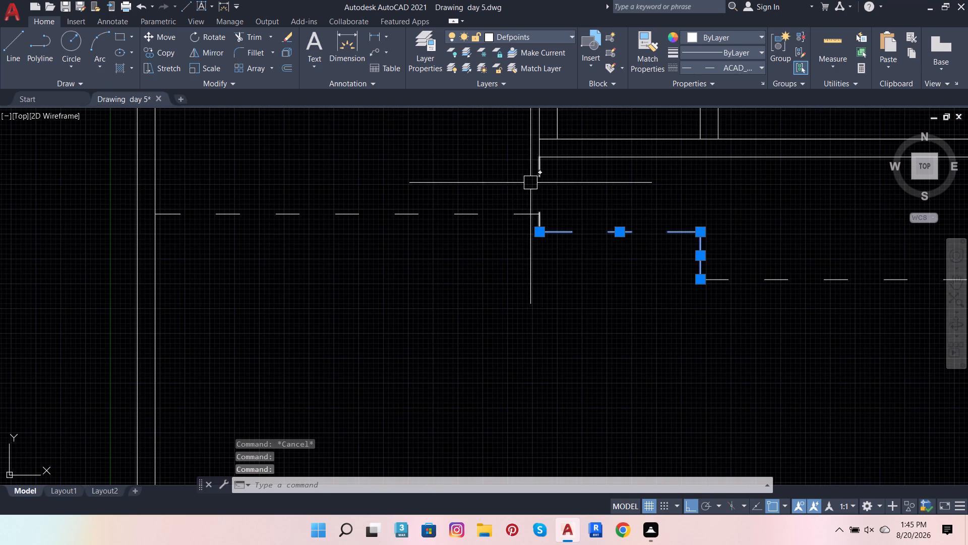
left_click(541, 175)
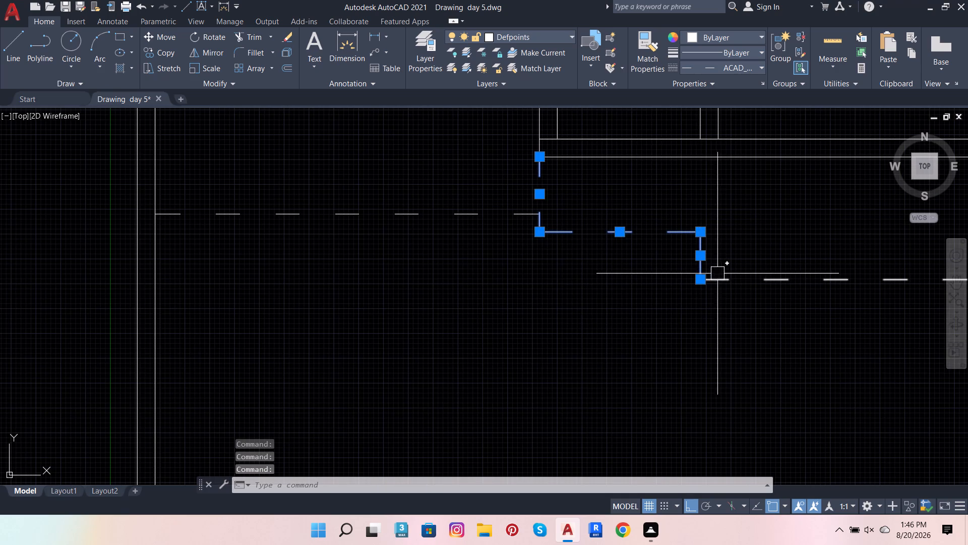
left_click(742, 281)
scroll(520, 282, "down", 2)
scroll(722, 263, "up", 4)
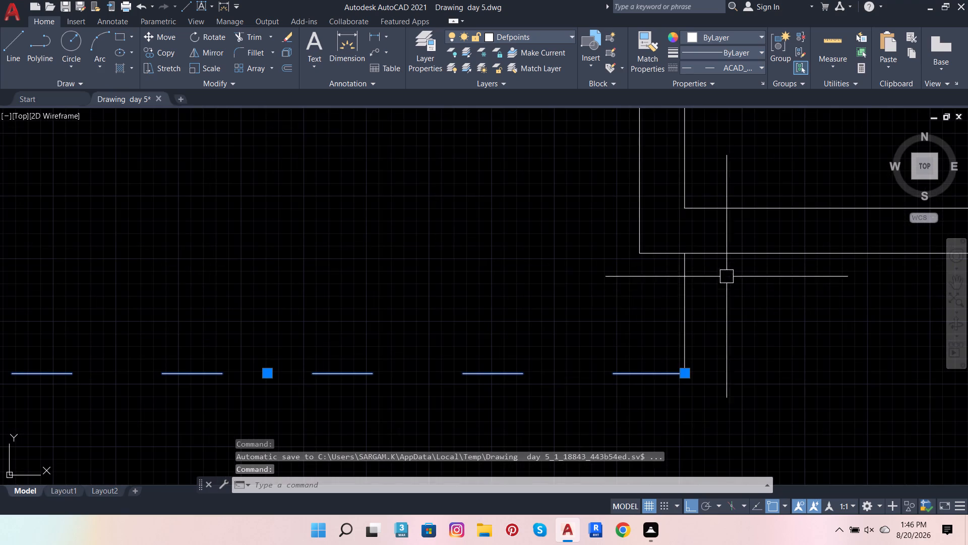
left_click(687, 296)
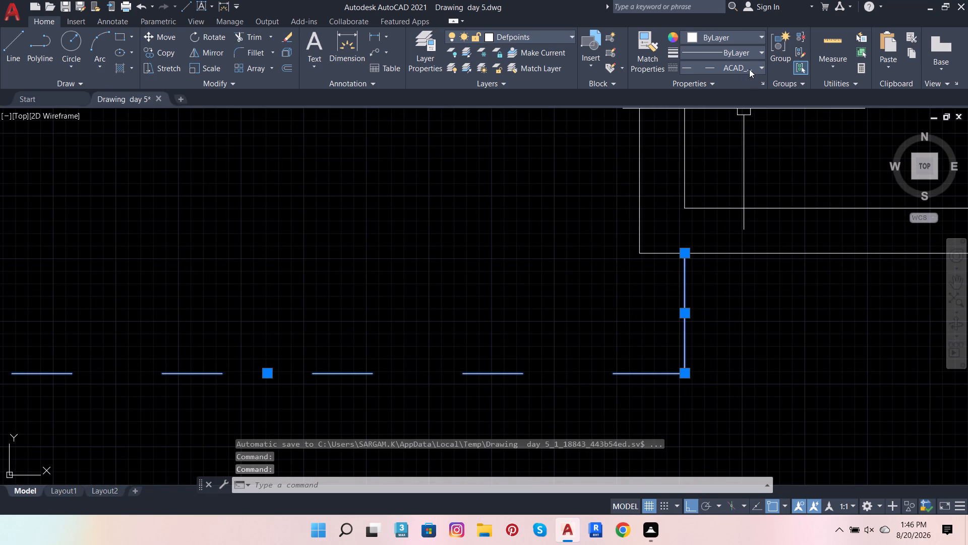
left_click(749, 69)
left_click(741, 113)
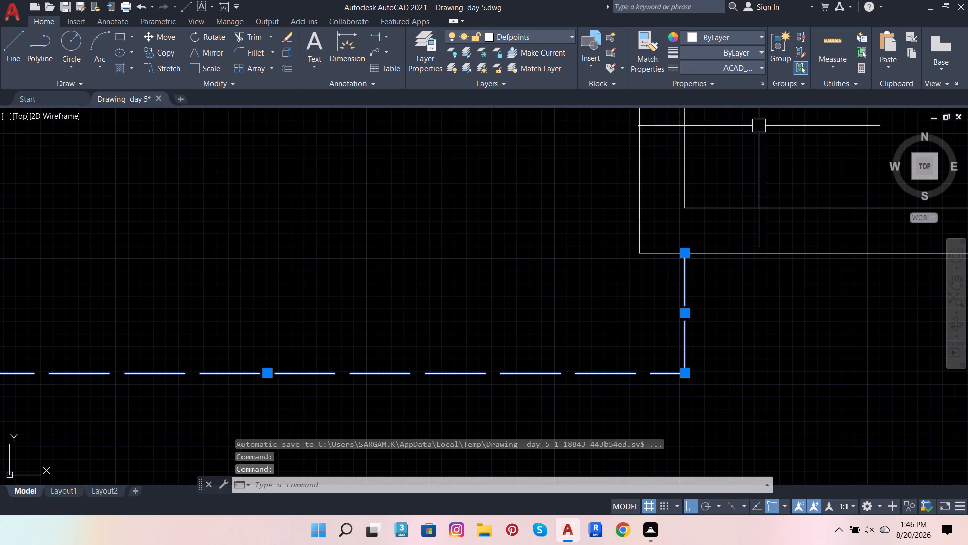
scroll(810, 246, "down", 3)
key("Escape")
Change the linetype of the remaining long horizontal dashed line running from the left wall to the stepped outline to ACAD_ISO02W100.
scroll(747, 250, "up", 1)
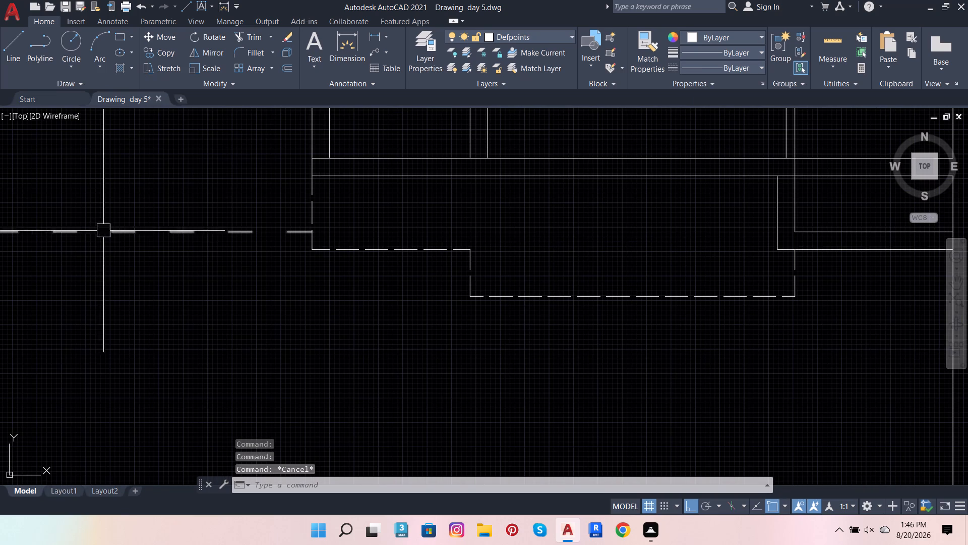
left_click(229, 231)
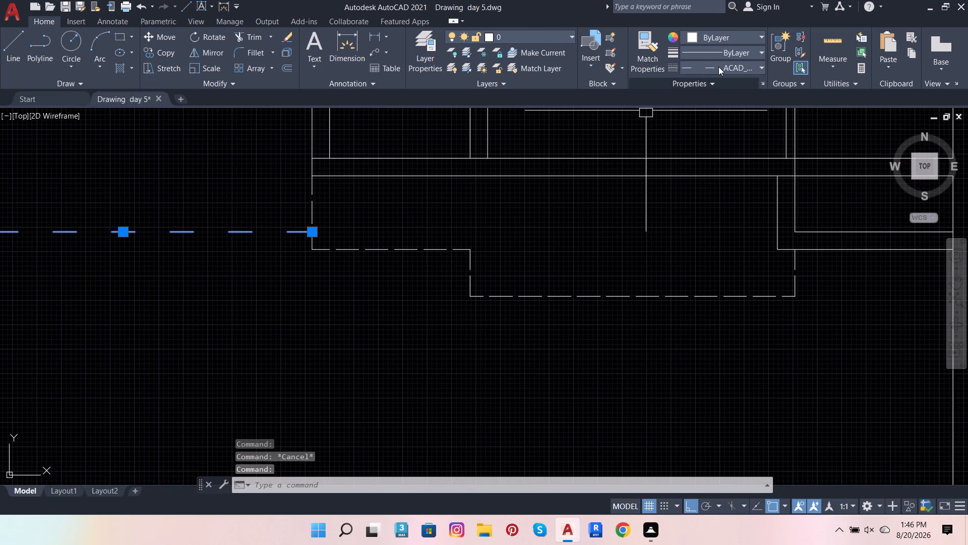
left_click(718, 67)
left_click(717, 112)
key("Escape")
scroll(718, 202, "down", 3)
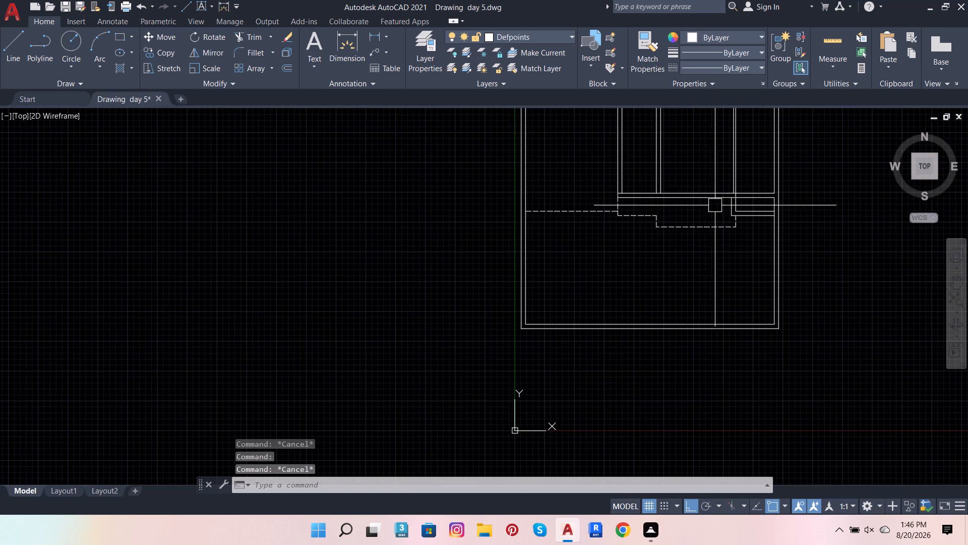
scroll(638, 189, "up", 4)
key("Escape")
scroll(579, 225, "down", 1)
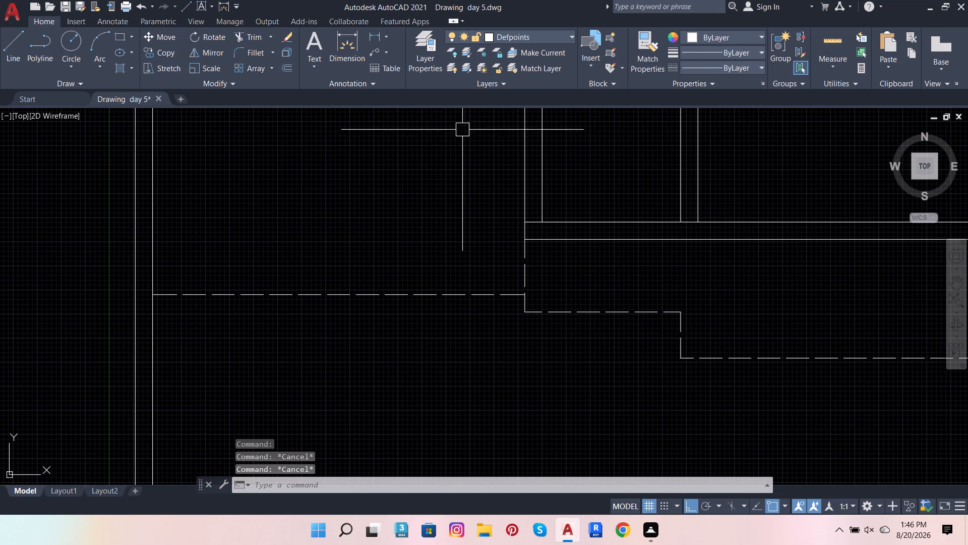
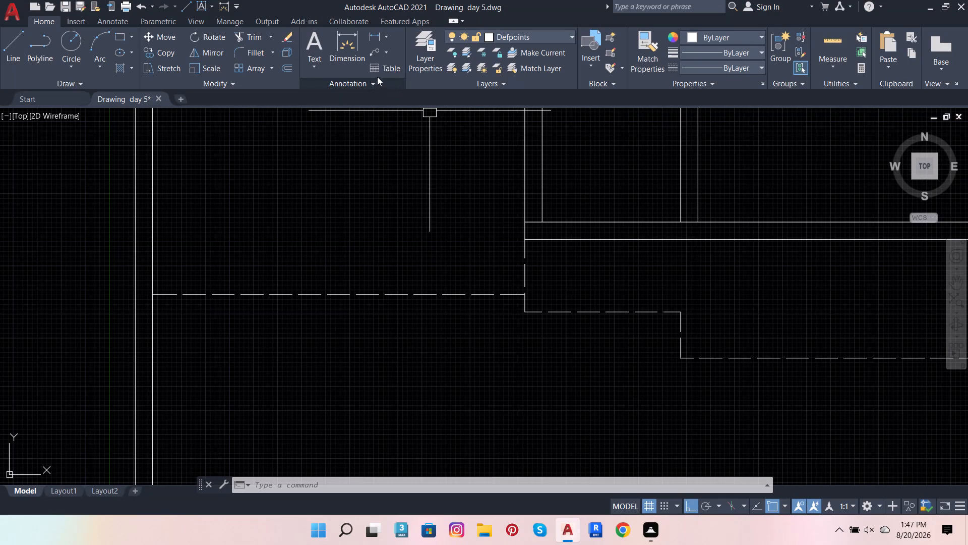
Offset the left face line of the leftmost lower partition wall 4" toward the left outer wall.
scroll(356, 284, "down", 3)
scroll(412, 149, "up", 2)
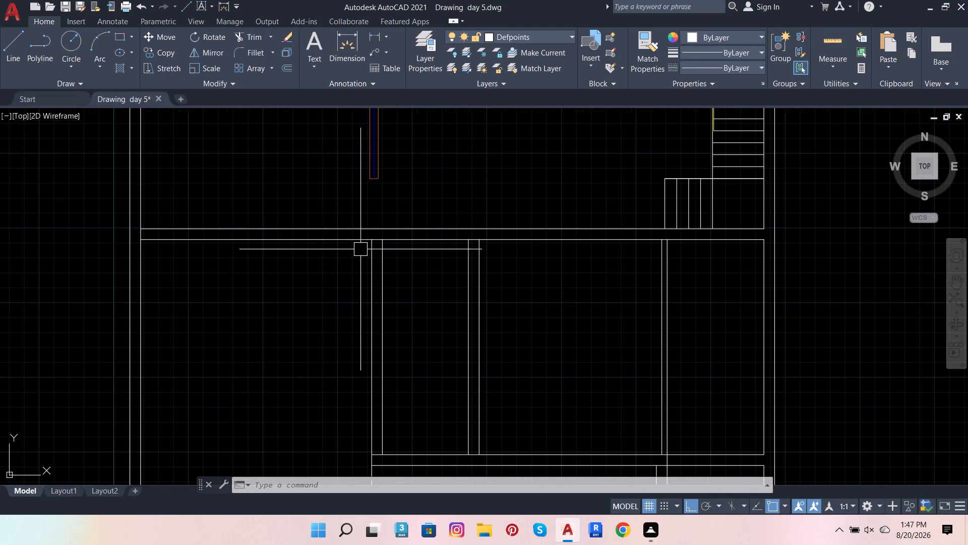
scroll(360, 249, "up", 2)
scroll(377, 282, "down", 2)
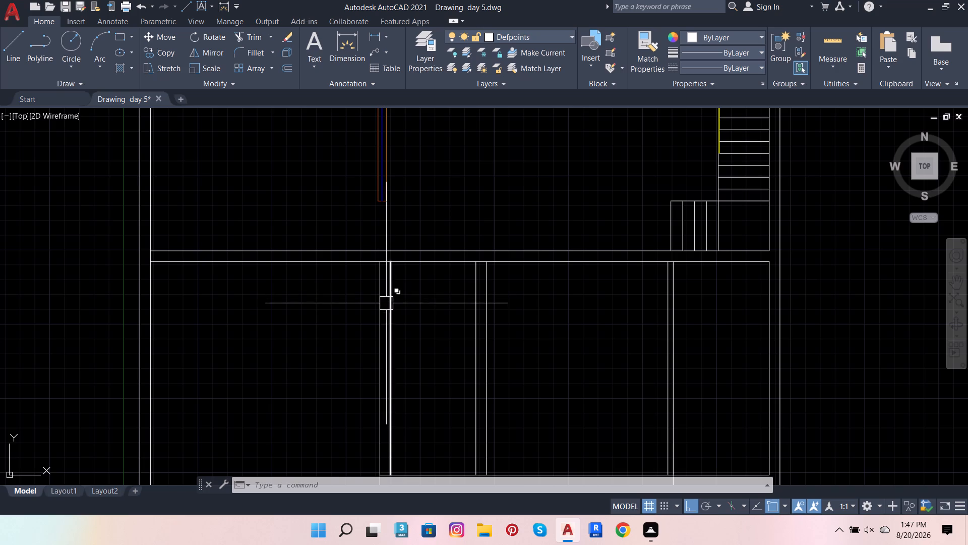
scroll(378, 303, "up", 3)
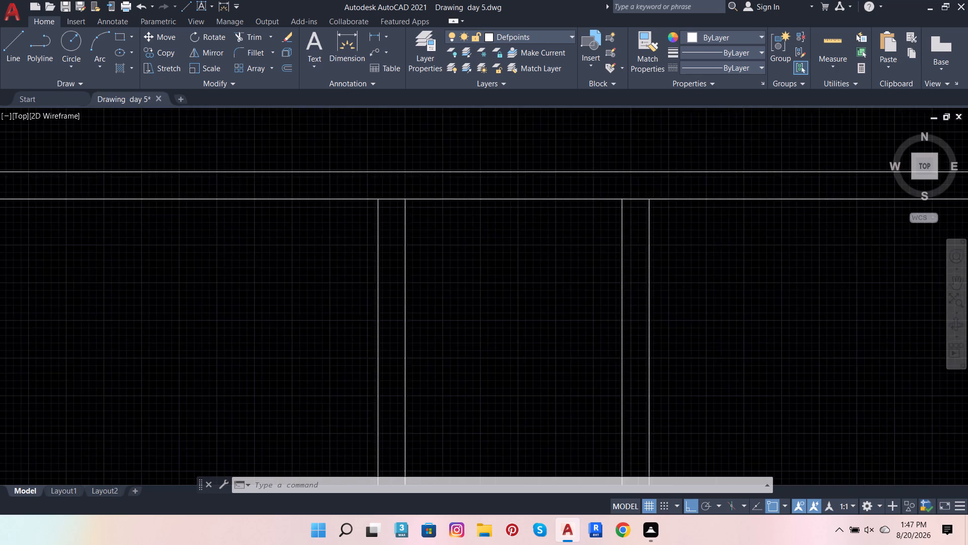
left_click(378, 296)
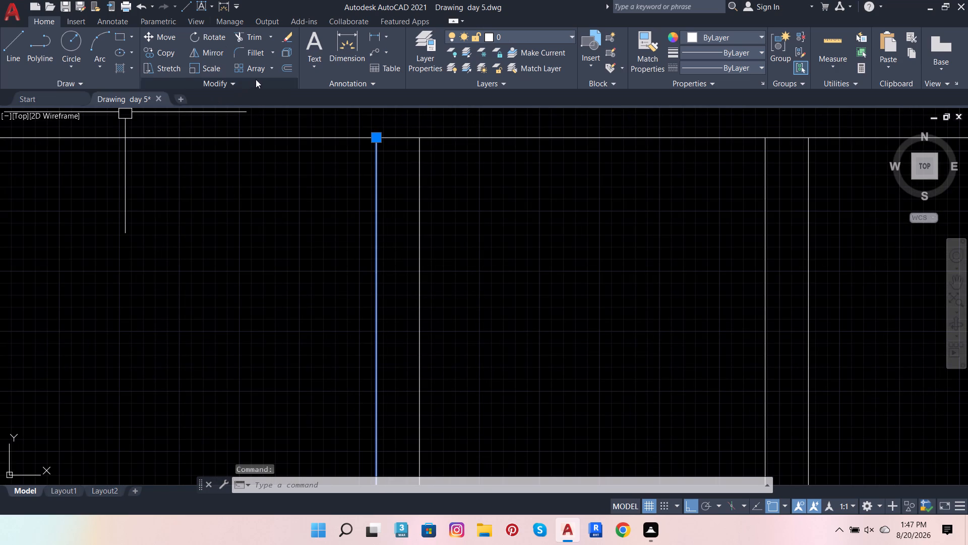
left_click(279, 72)
left_click(291, 68)
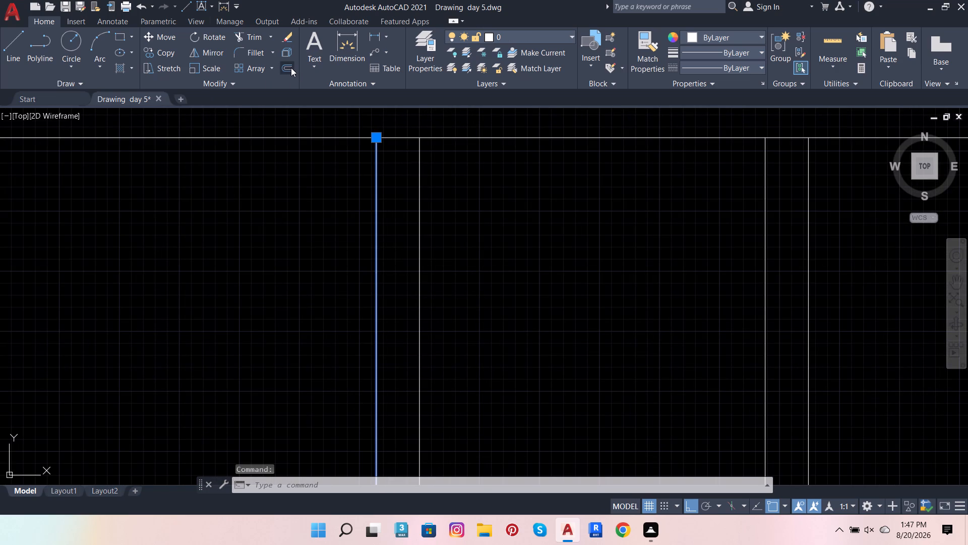
left_click(377, 135)
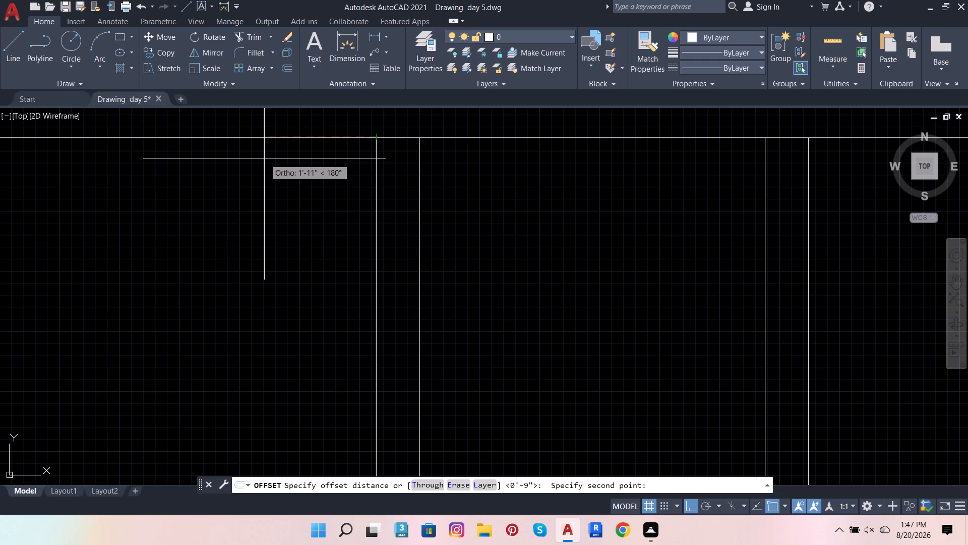
key("4")
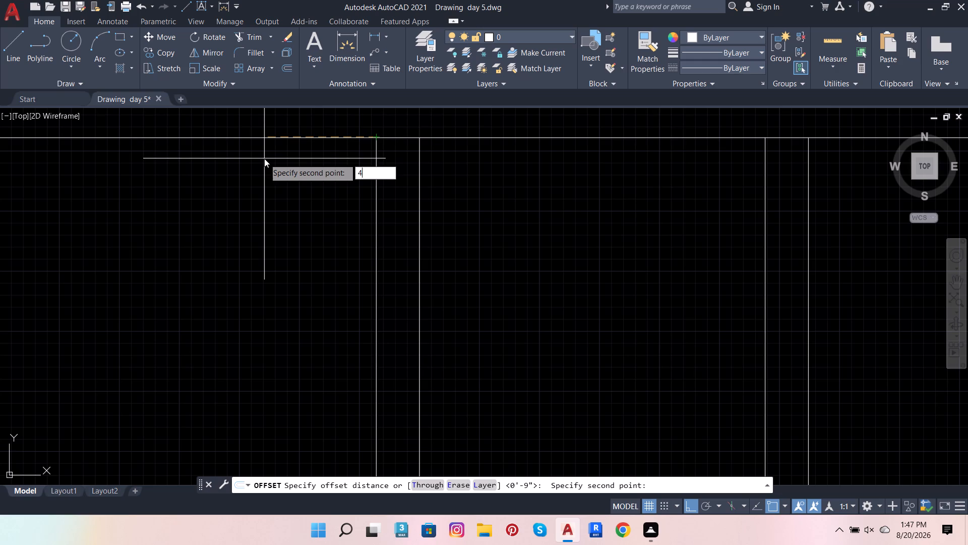
key("Return")
left_click_drag(236, 201, 245, 210)
scroll(526, 239, "down", 2)
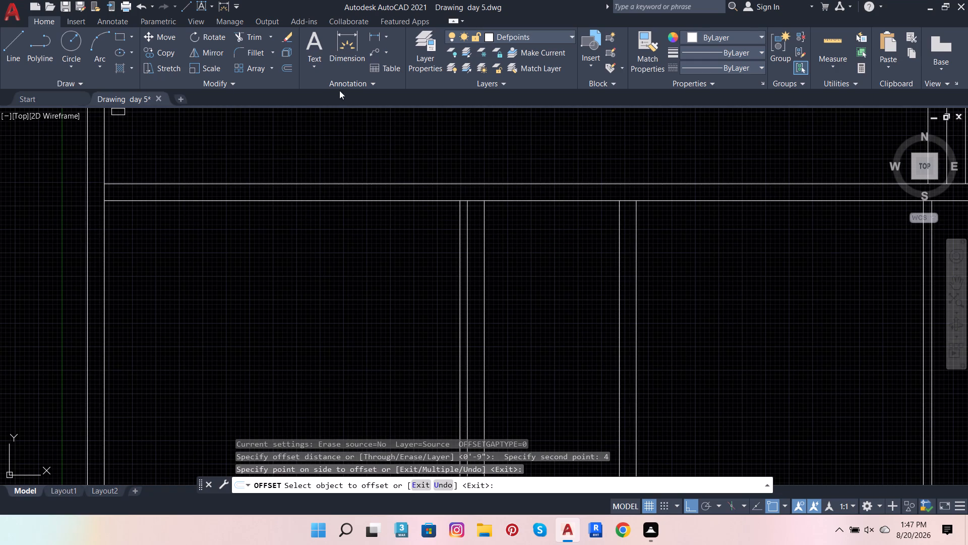
Offset the new line beside the partition wall 4' toward the left outer wall to mark the opening's width.
left_click(282, 69)
left_click(462, 211)
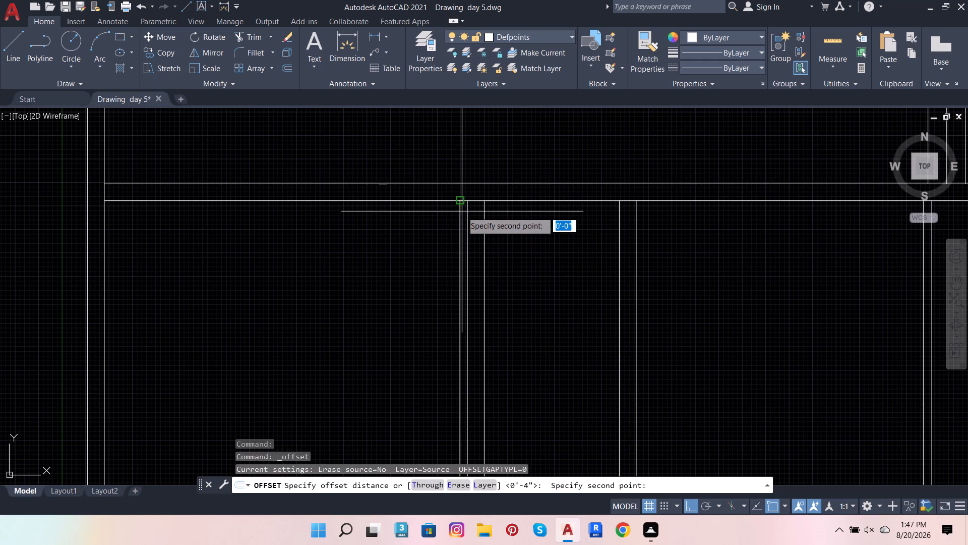
type("4'")
key("Return")
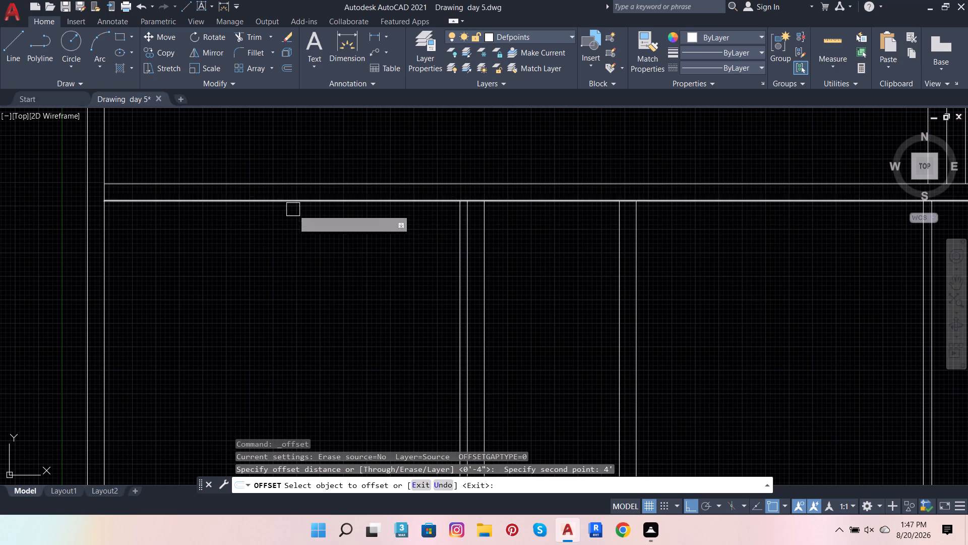
left_click(460, 239)
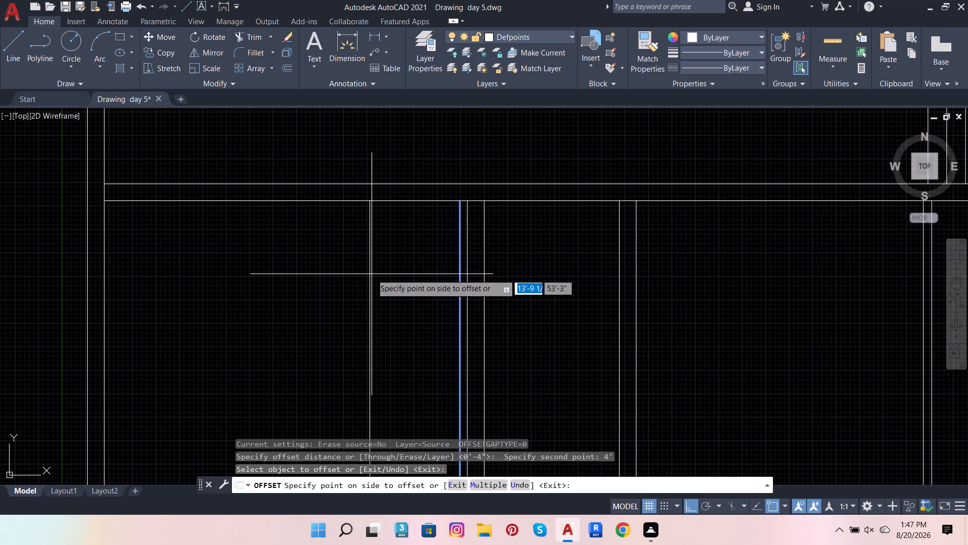
left_click(370, 275)
scroll(385, 243, "down", 2)
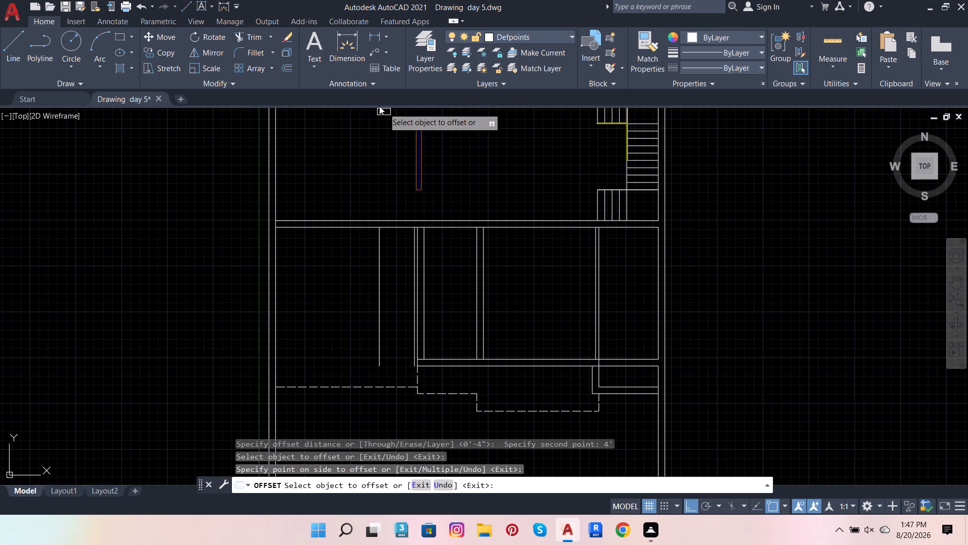
key("Escape")
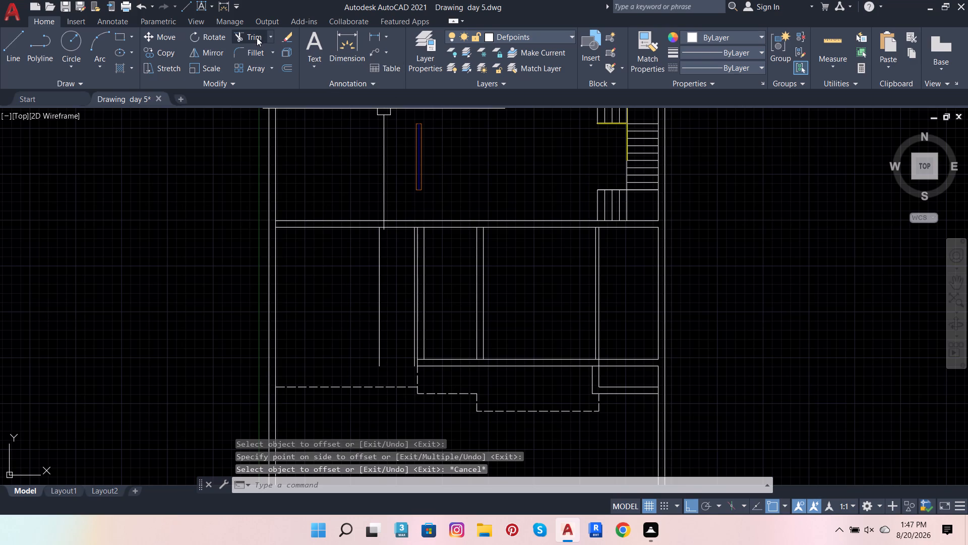
Cut the door opening in the horizontal wall by extending both offset lines across it and trimming the wall lines between and the tails below.
left_click(257, 37)
scroll(416, 234, "up", 3)
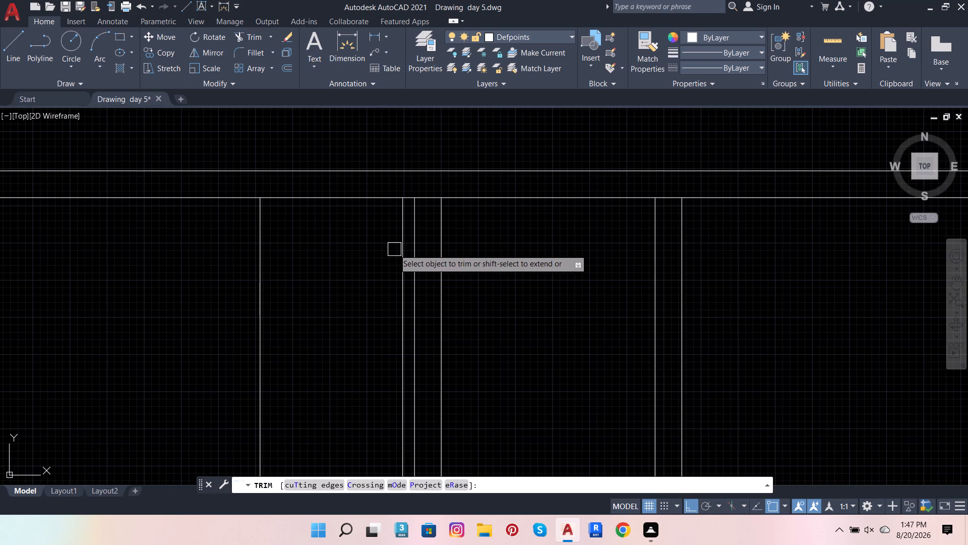
left_click(402, 236, "shift")
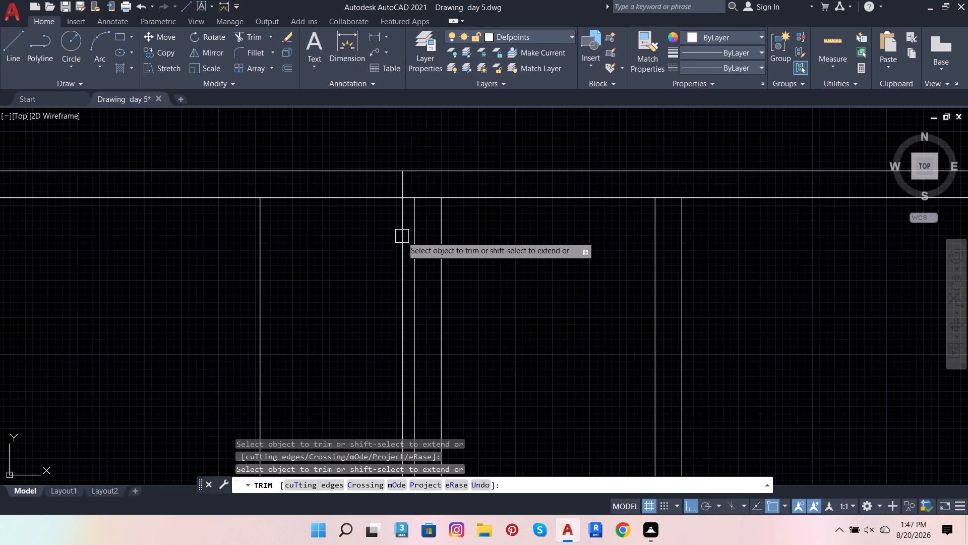
left_click(262, 261, "shift")
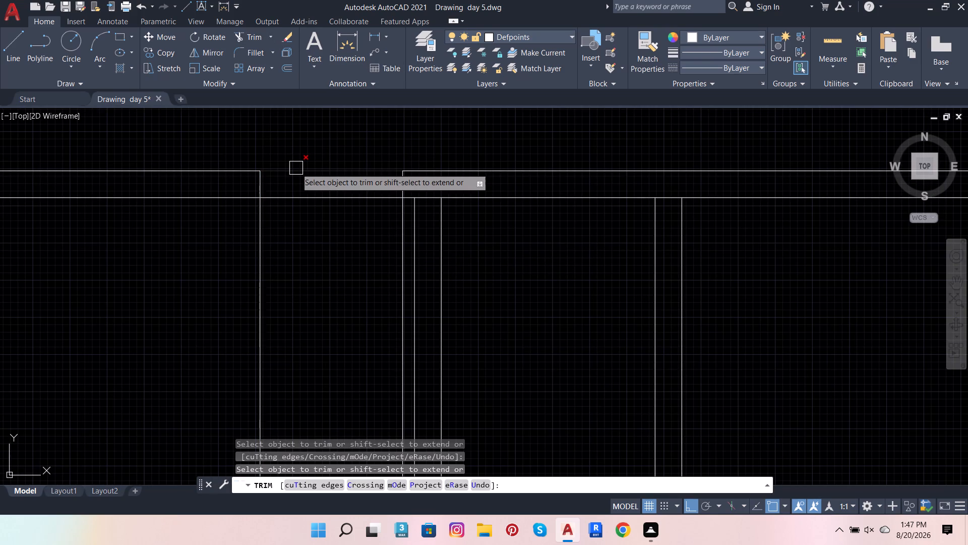
left_click(296, 168)
left_click(314, 197)
left_click_drag(259, 269, 258, 269)
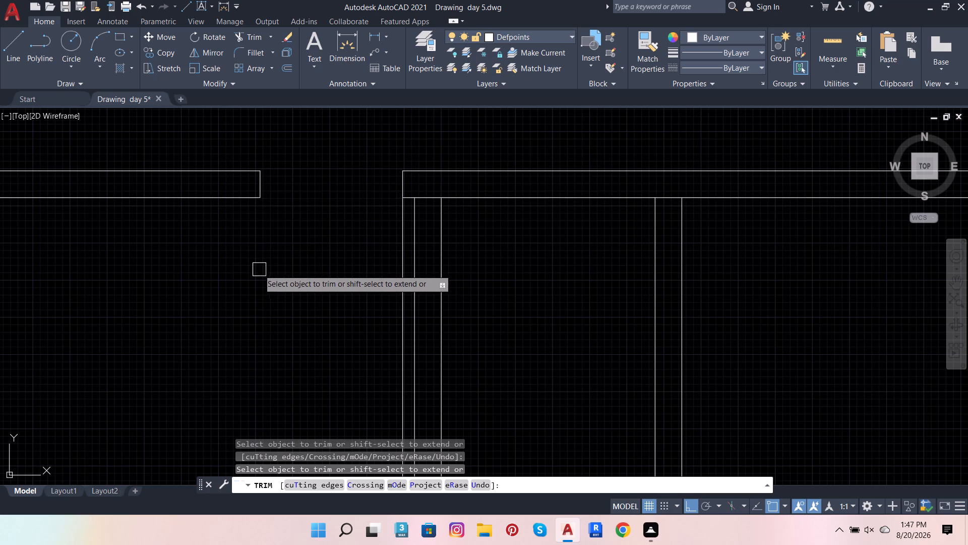
left_click_drag(258, 269, 294, 261)
left_click(397, 241)
scroll(349, 278, "down", 2)
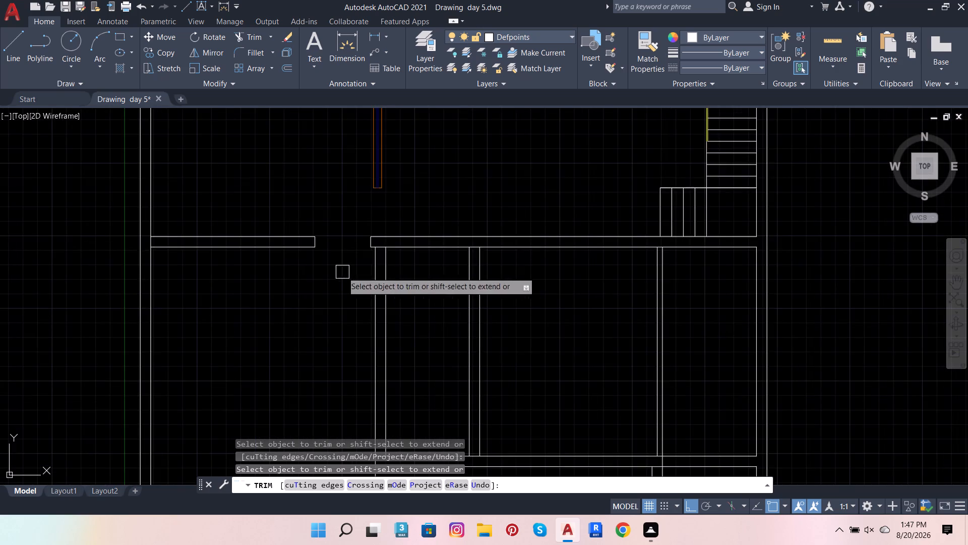
scroll(326, 241, "up", 1)
key("Escape")
key("Escape")
key("Escape")
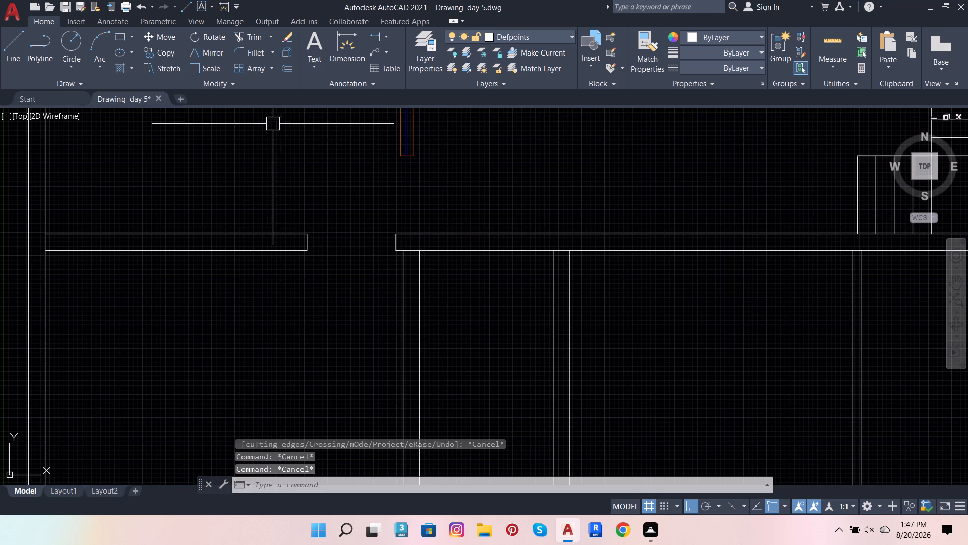
Draw a 4' line across the door opening joining the lower corners of its two jambs.
left_click(5, 48)
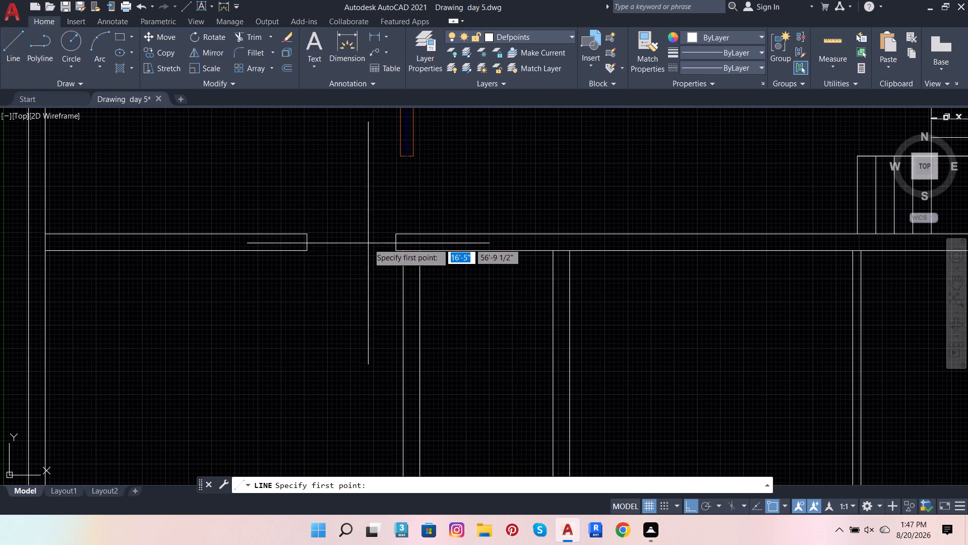
scroll(368, 243, "up", 3)
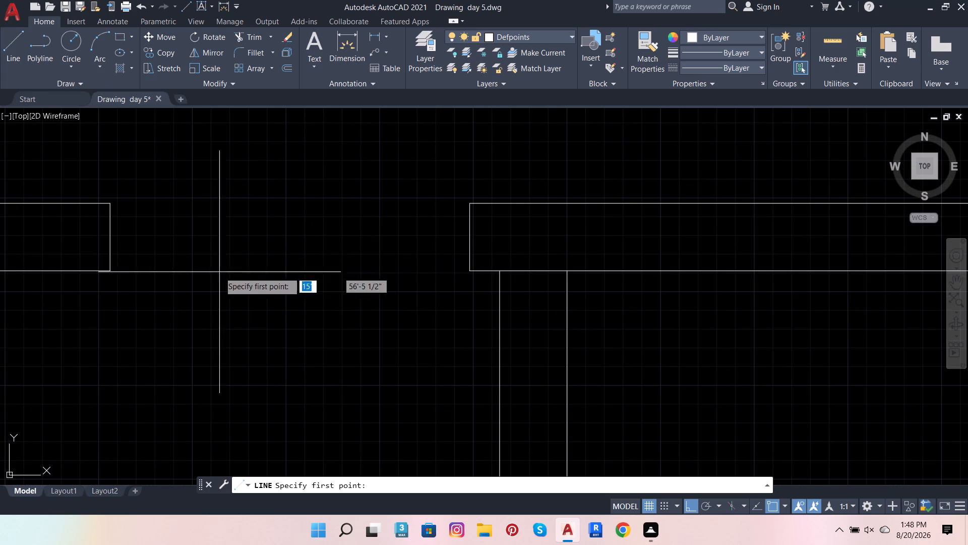
left_click(110, 268)
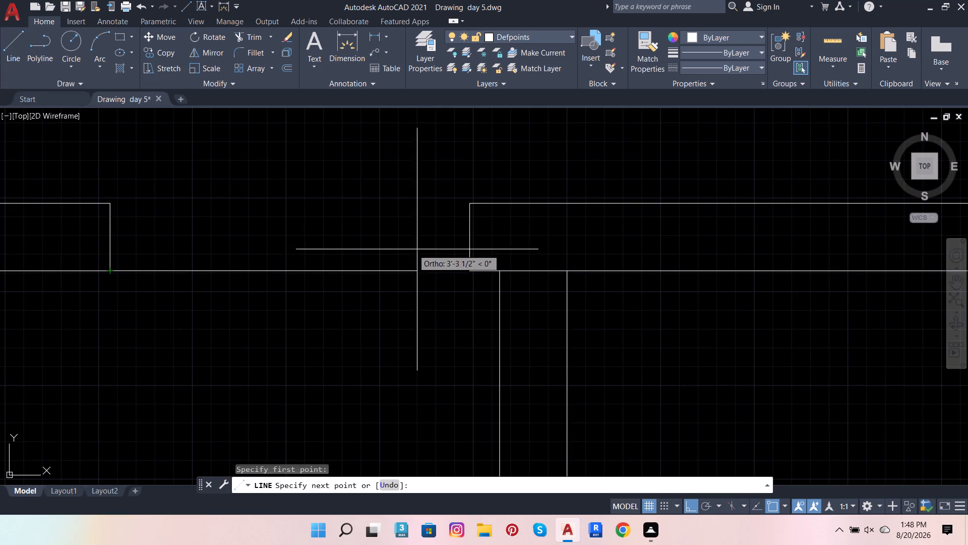
left_click(469, 272)
key("Escape")
Offset the line across the opening 4" upward into the wall thickness.
left_click(170, 269)
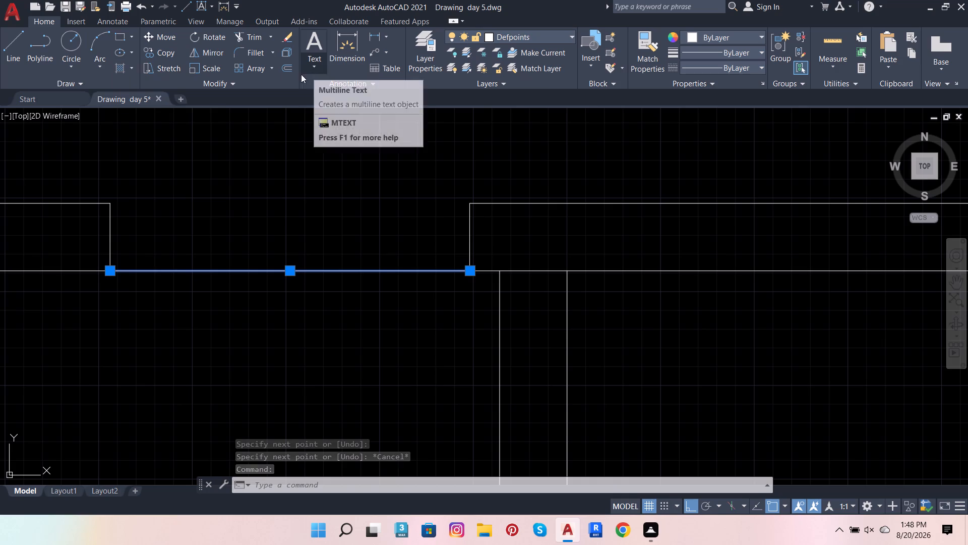
left_click(286, 71)
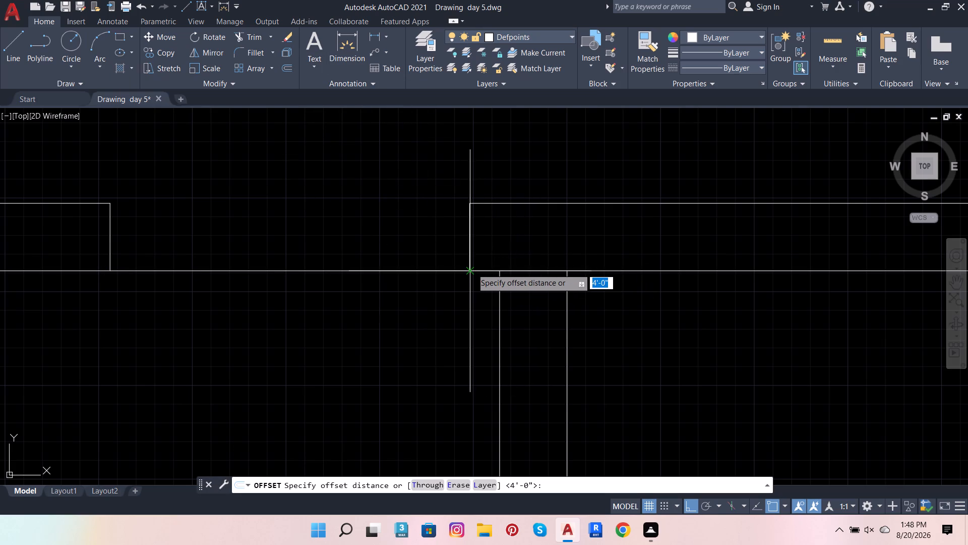
left_click(472, 268)
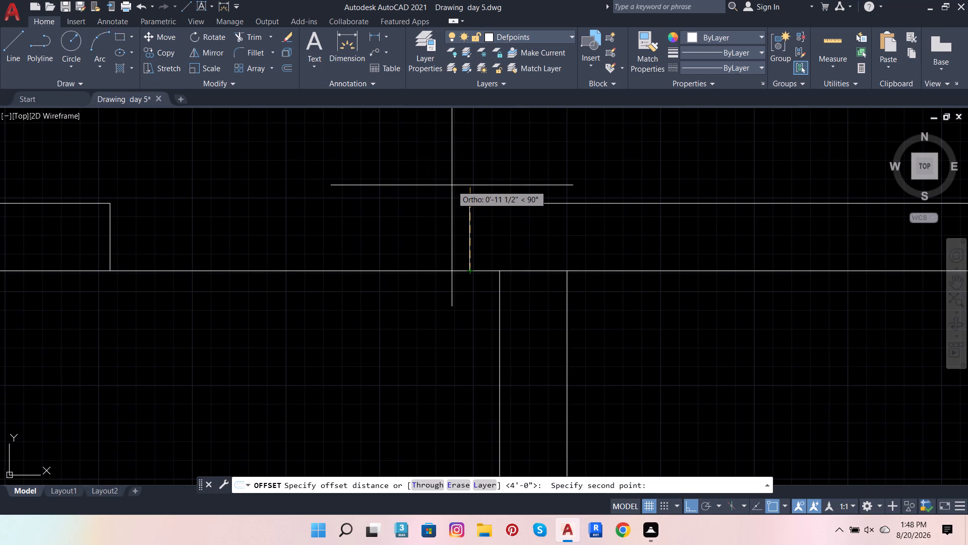
key("4")
key("Return")
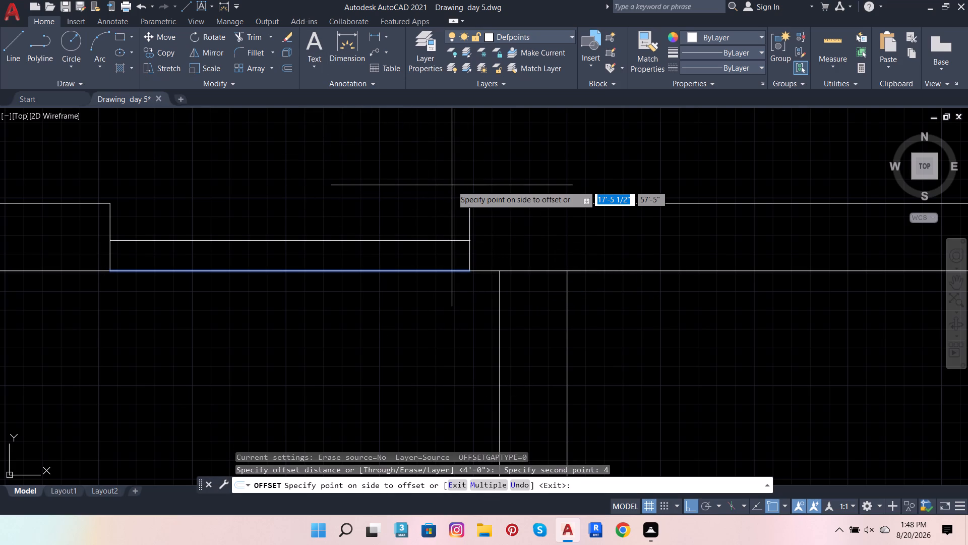
left_click(452, 185)
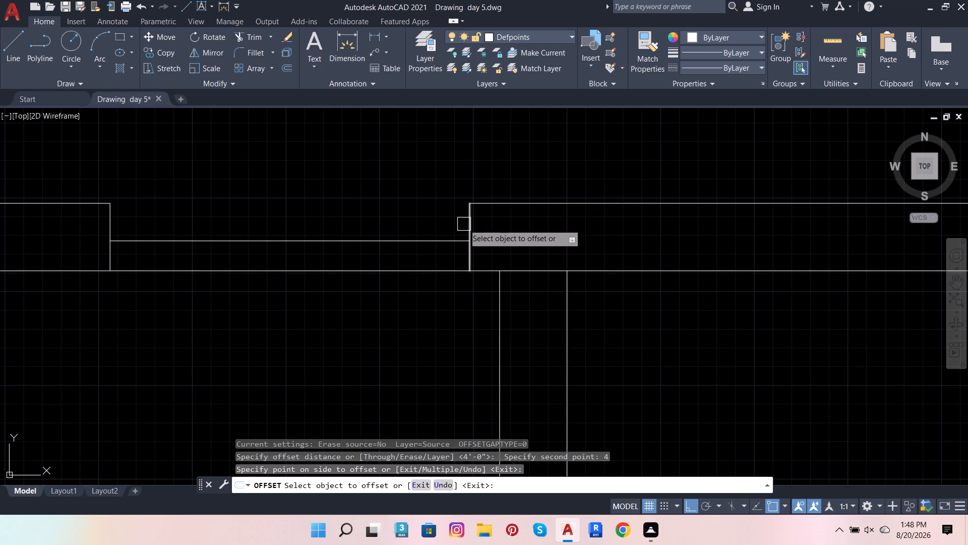
left_click(464, 224)
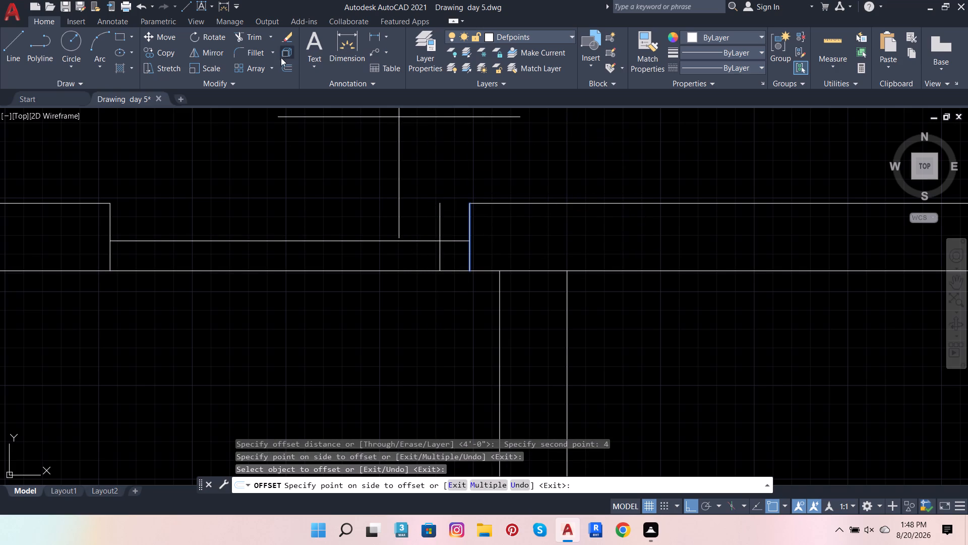
key("Escape")
Offset both jamb lines of the opening 2" inward.
left_click(285, 71)
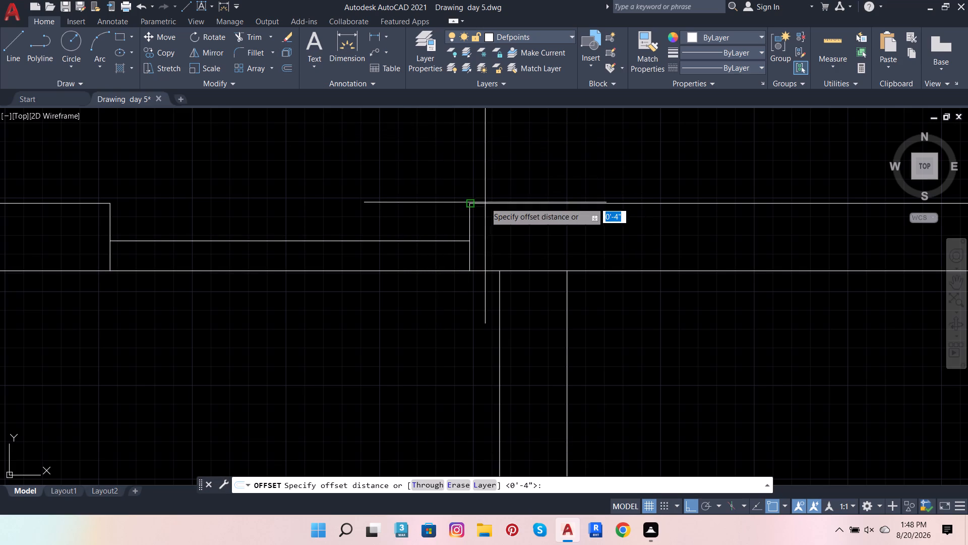
left_click(473, 204)
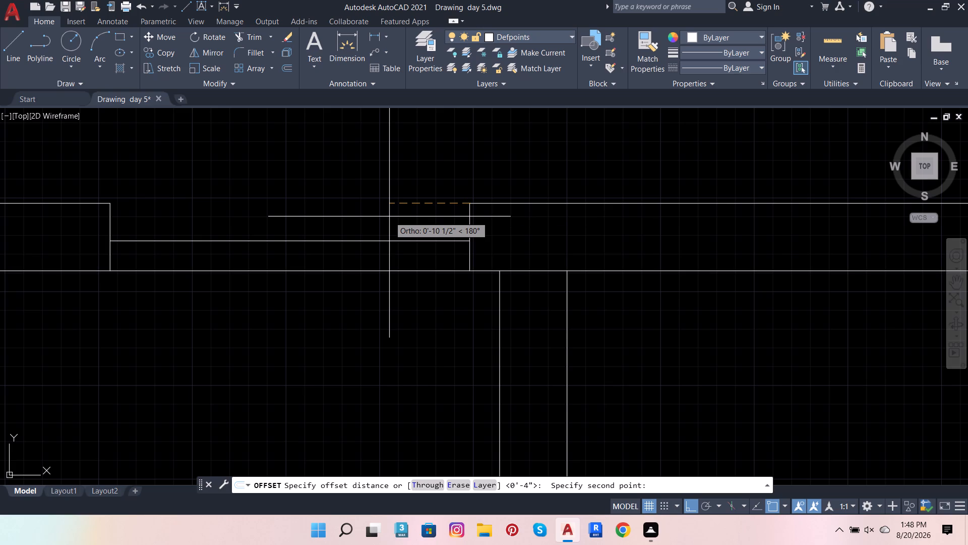
key("2")
key("Return")
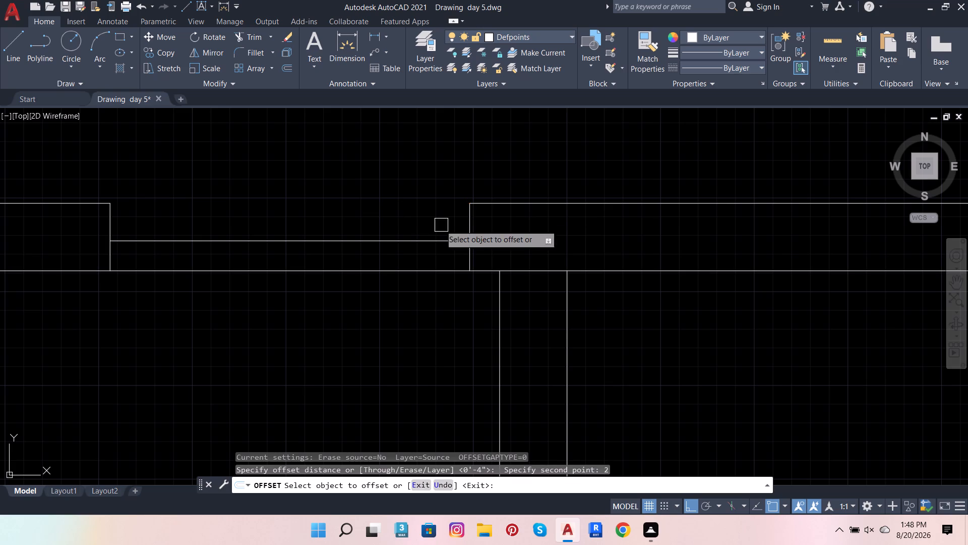
left_click(473, 222)
left_click(353, 221)
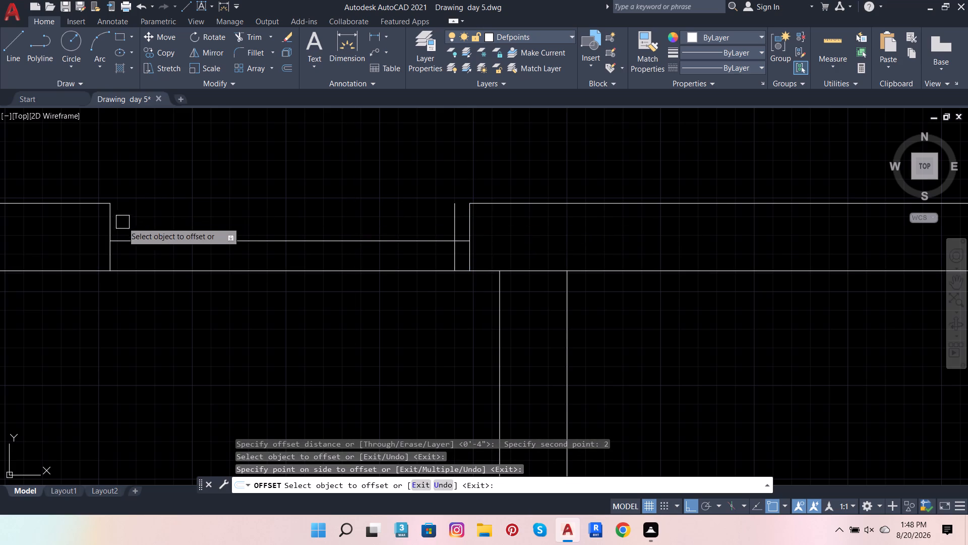
left_click(118, 226)
left_click(112, 226)
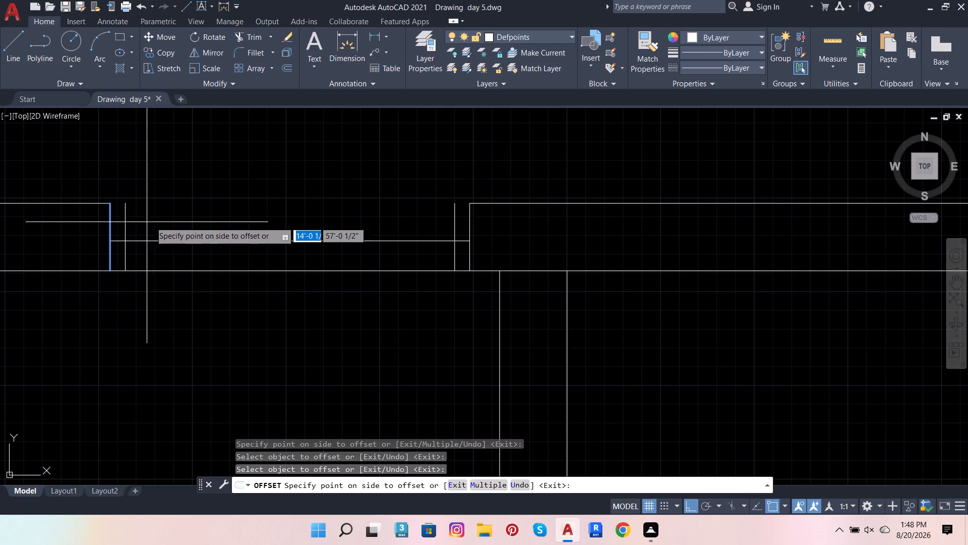
left_click(179, 217)
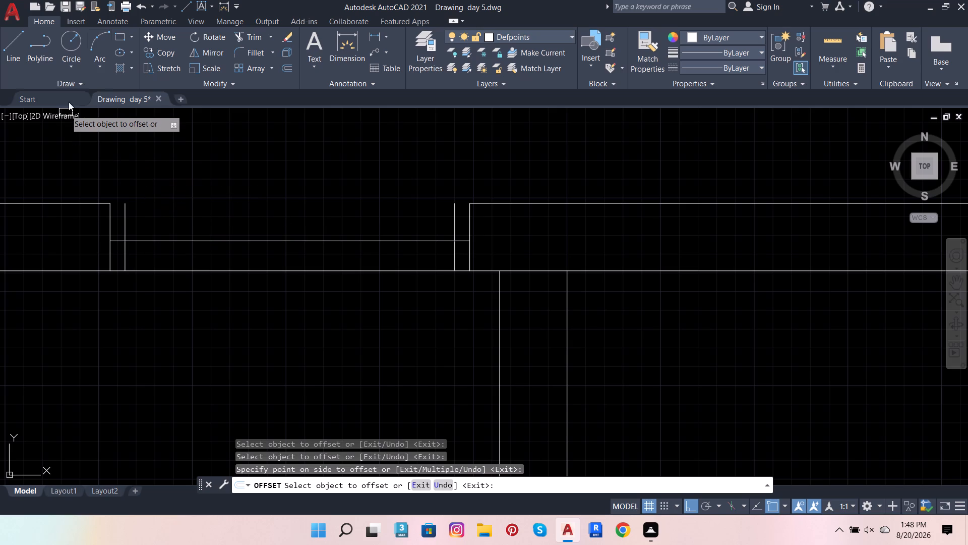
Trim the upper ends of the two inner jamb lines back to the upper frame line.
left_click(249, 35)
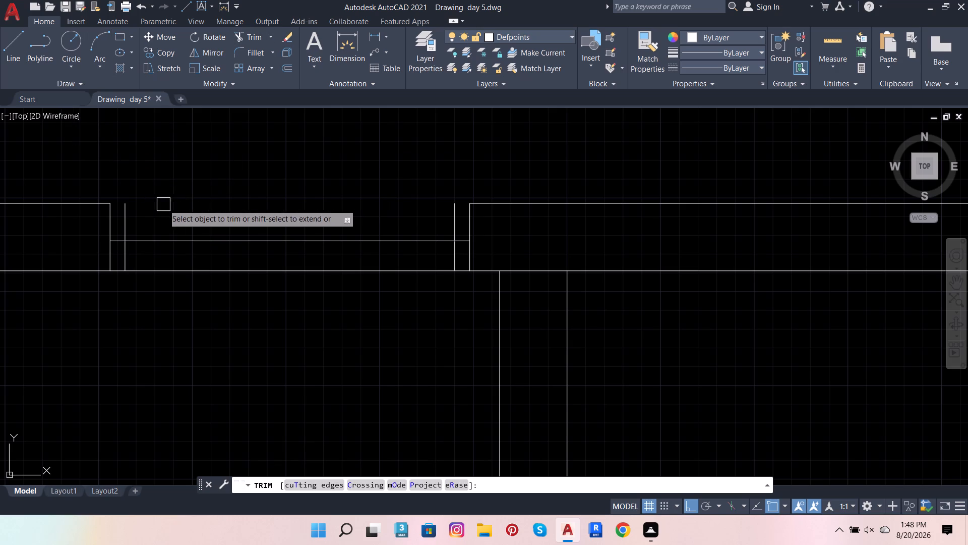
left_click(130, 216)
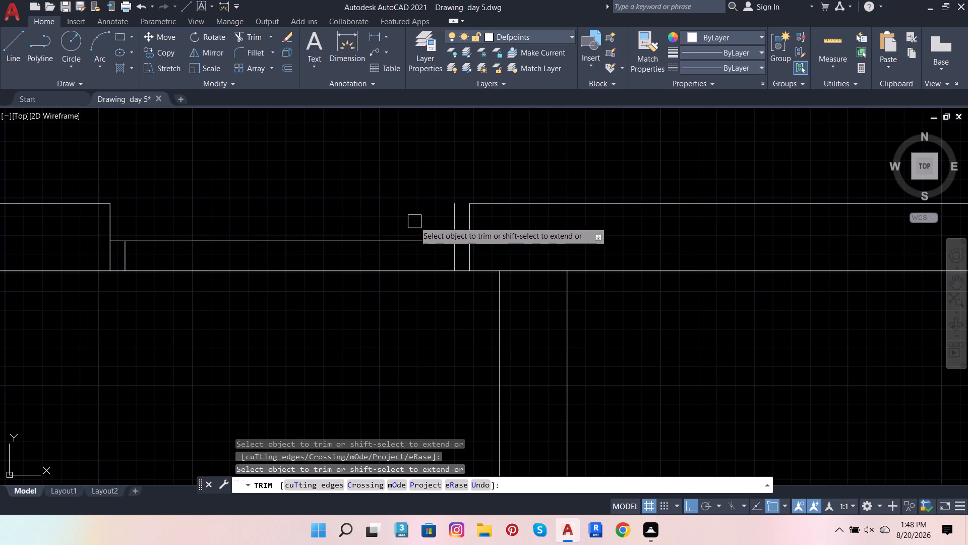
left_click(448, 220)
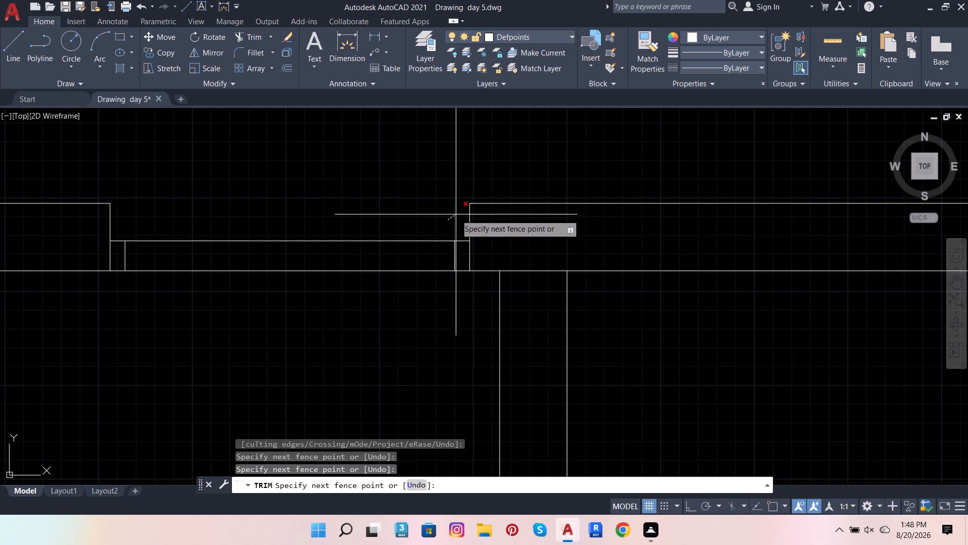
left_click(458, 210)
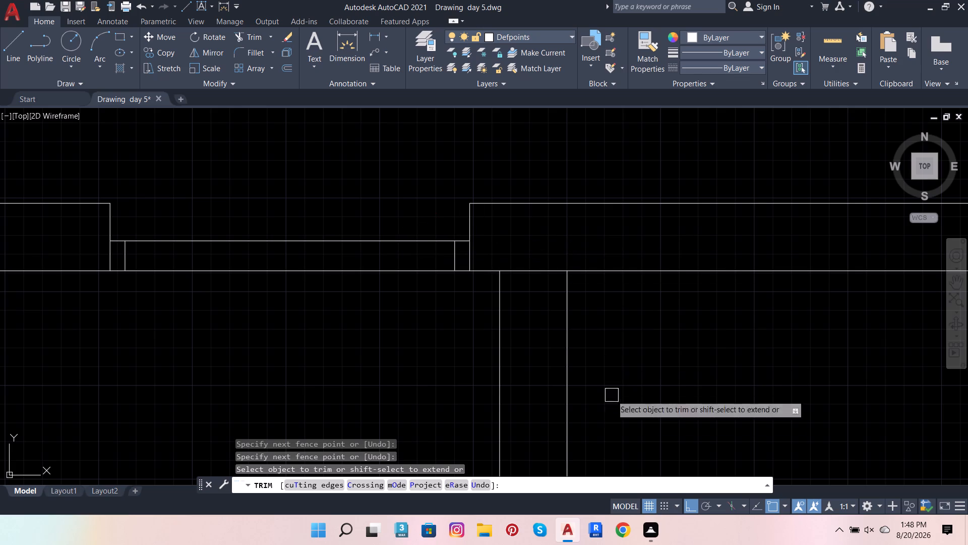
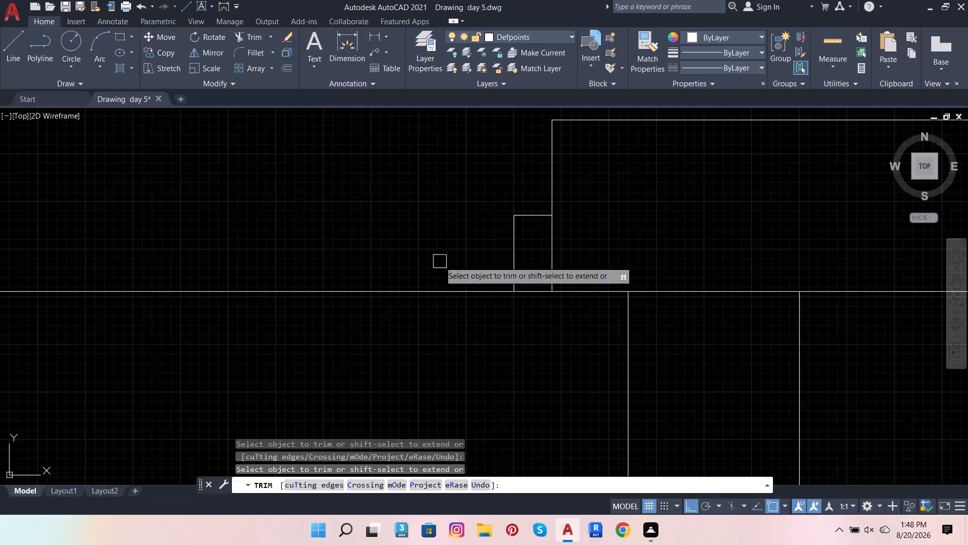
Undo the last trim and trim away the upper frame line between the two inner jamb lines.
scroll(686, 342, "down", 3)
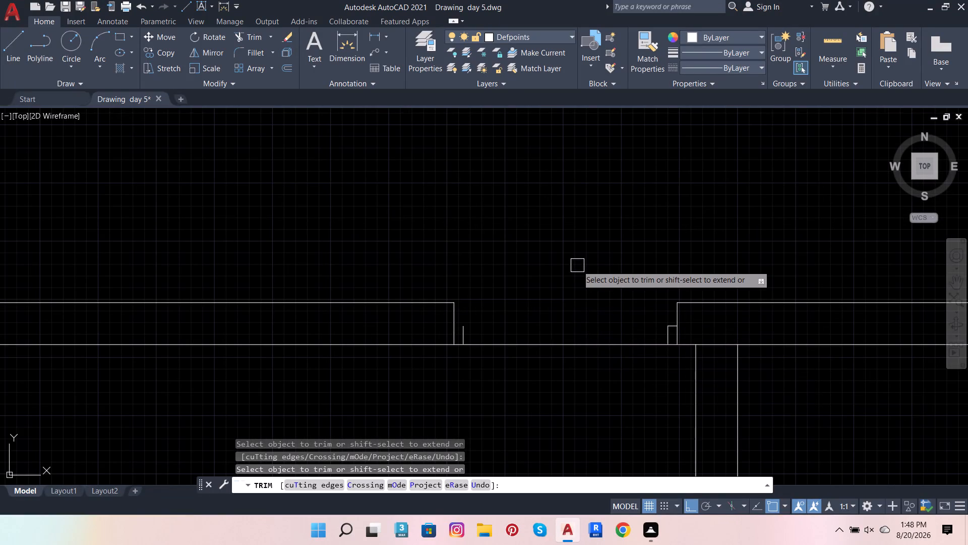
key("ctrl+z")
left_click(352, 244)
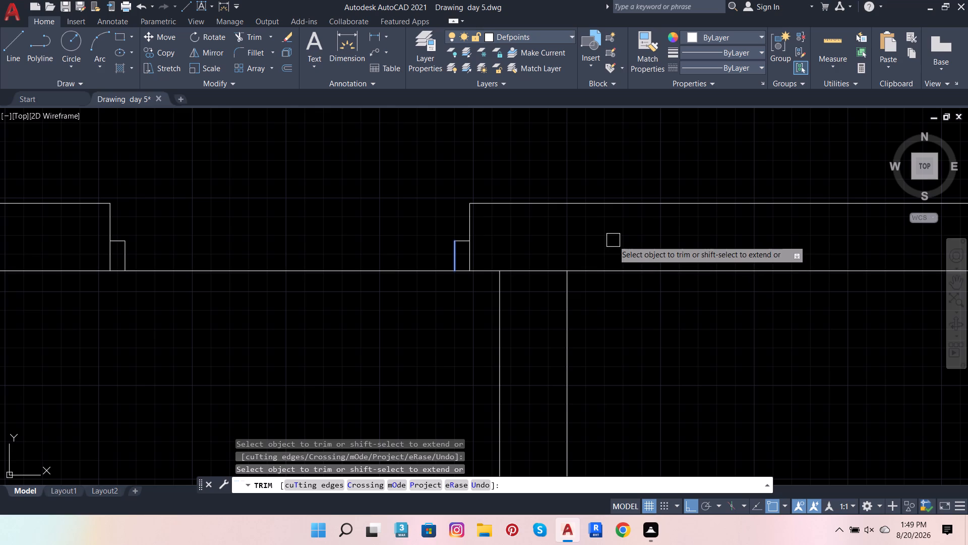
key("Escape")
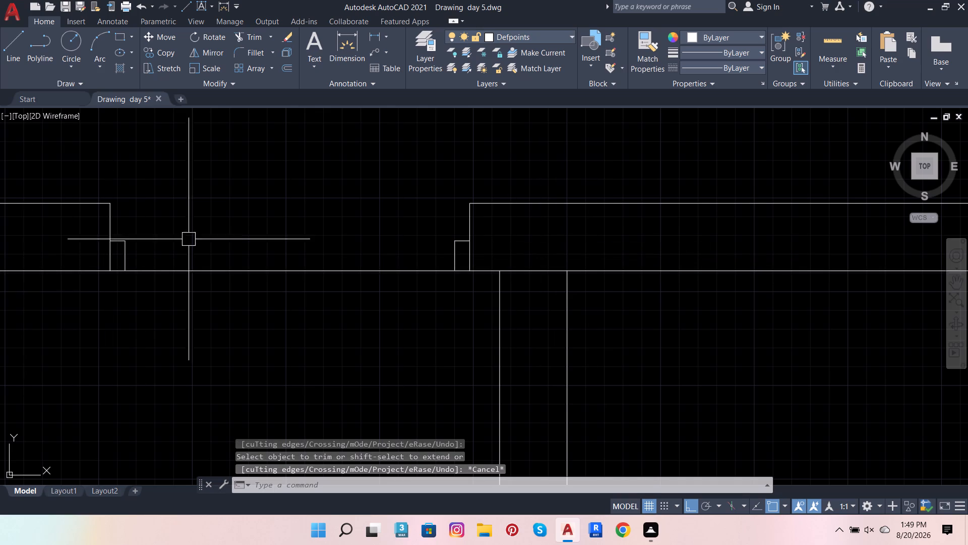
Draw a door leaf from the left inner jamb's lower corner: 3' up, 1" right and about 3'-5" down past the wall line.
scroll(239, 244, "up", 1)
scroll(278, 308, "down", 3)
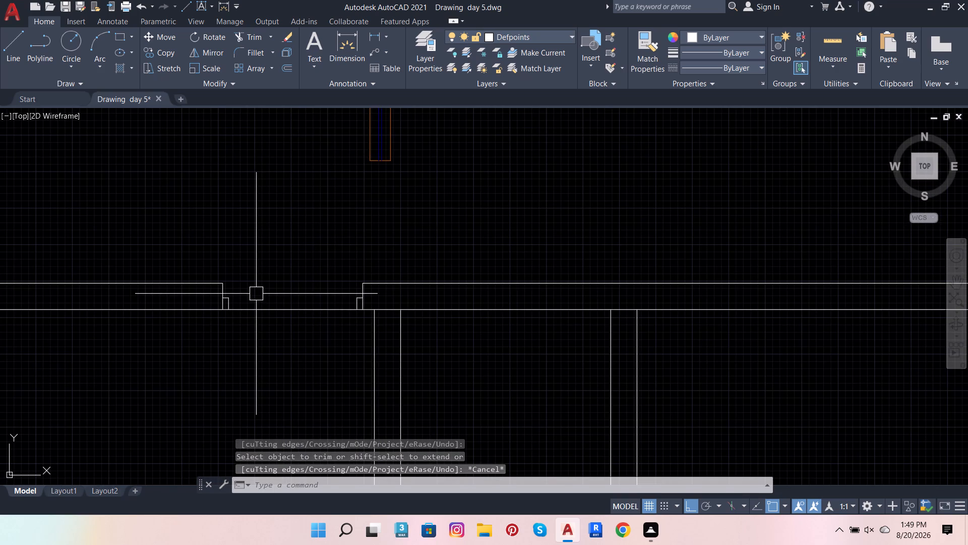
left_click(0, 61)
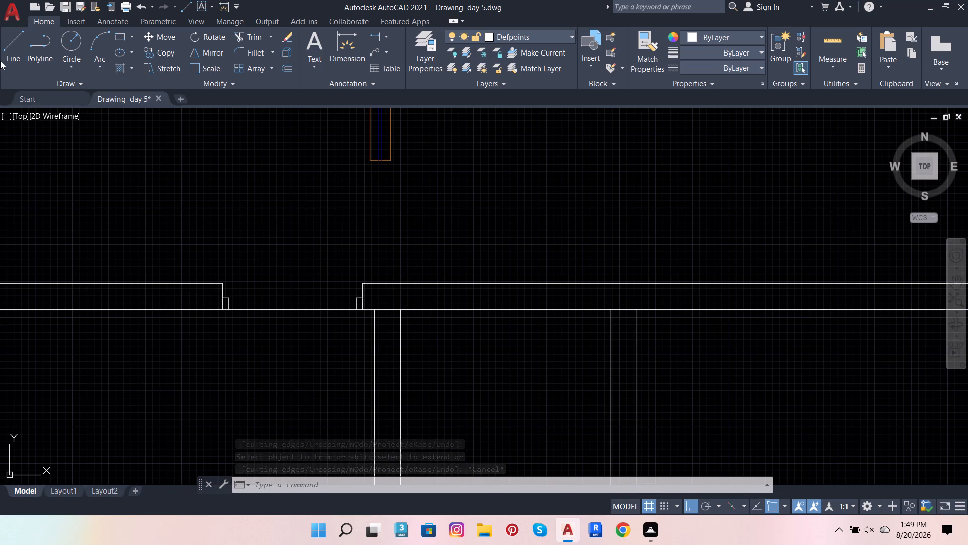
scroll(230, 307, "up", 2)
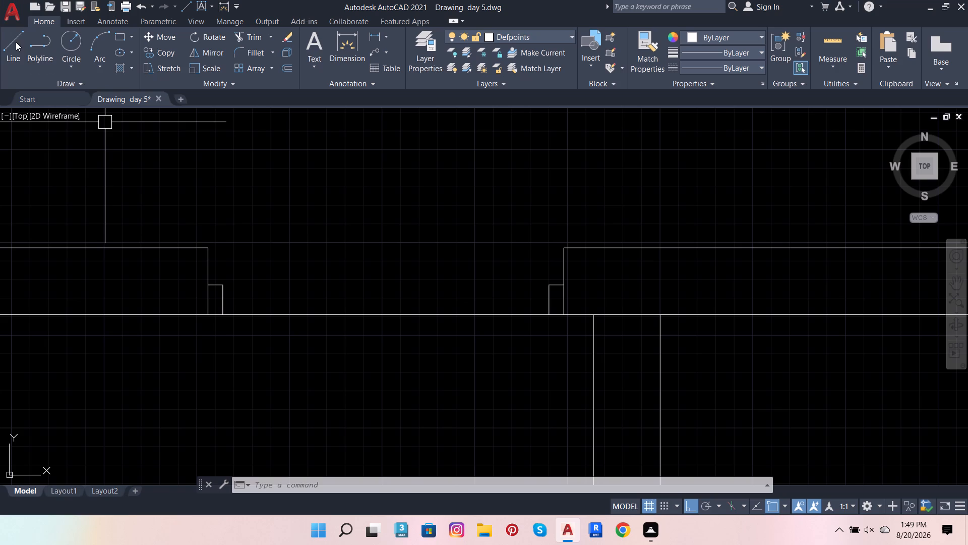
left_click(15, 41)
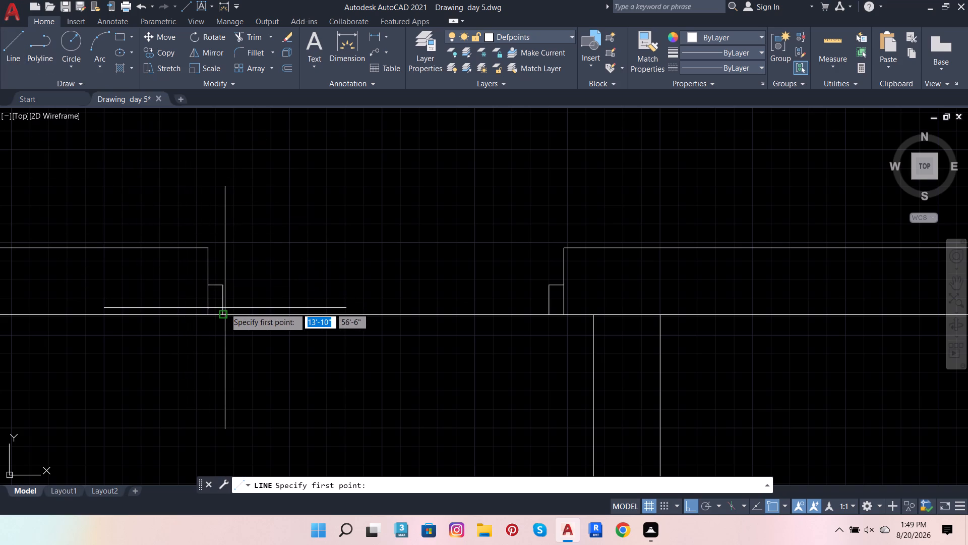
left_click(223, 312)
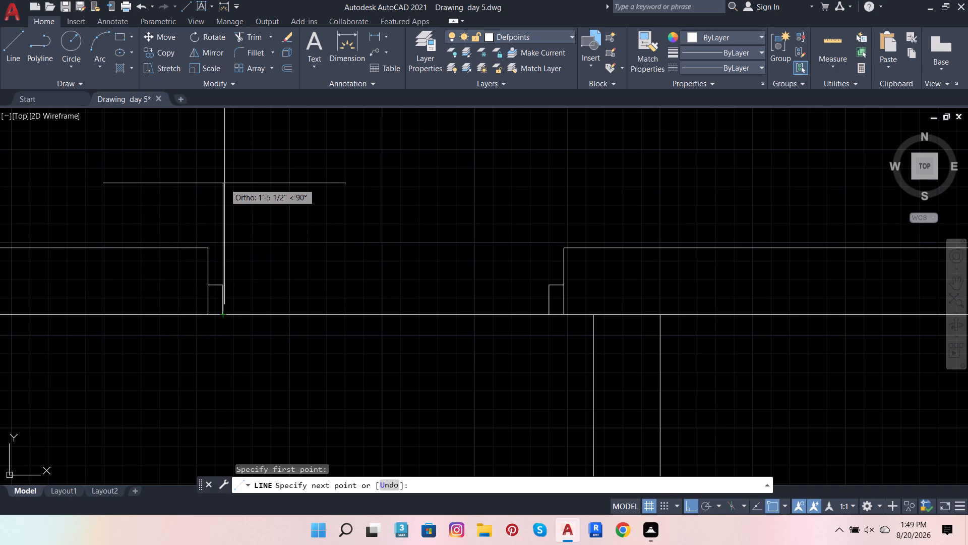
key("3")
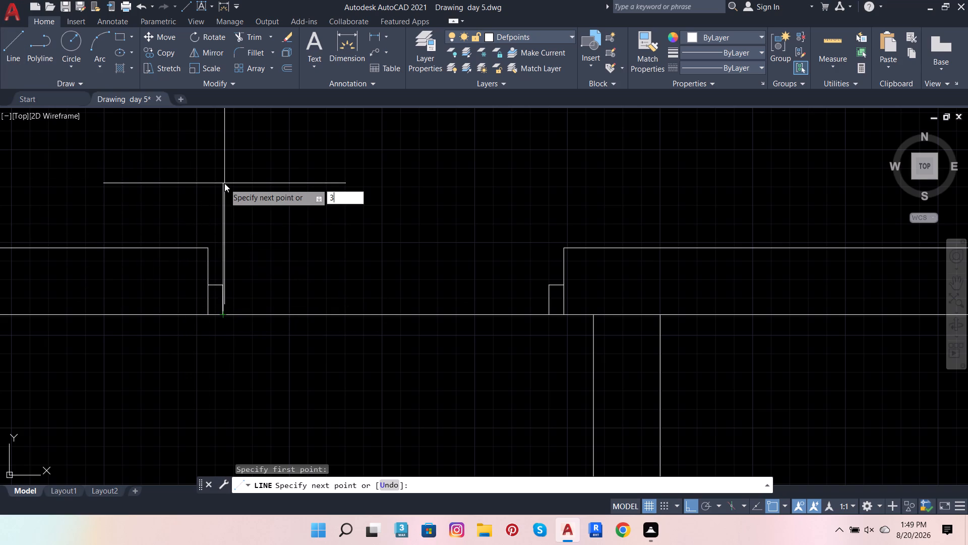
key("apostrophe")
key("Return")
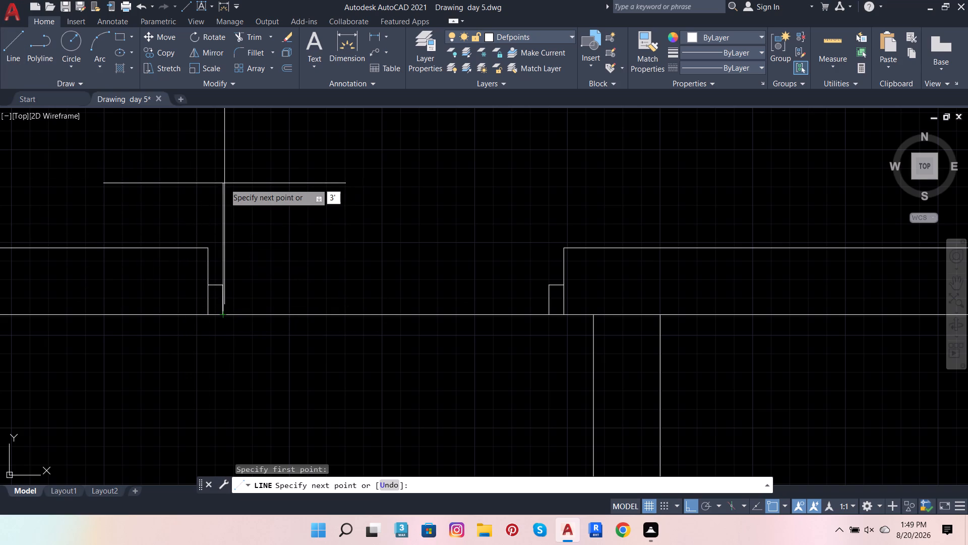
scroll(407, 467, "down", 2)
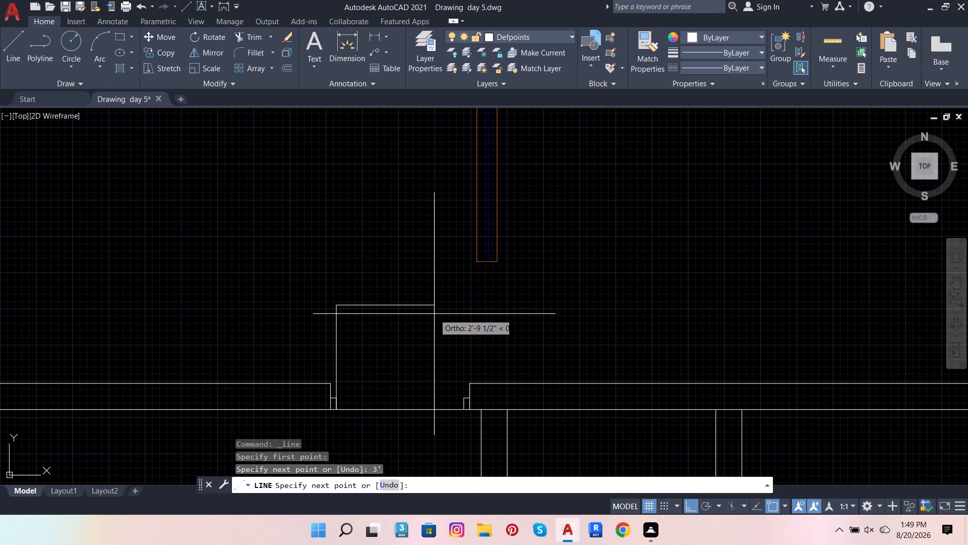
key("1")
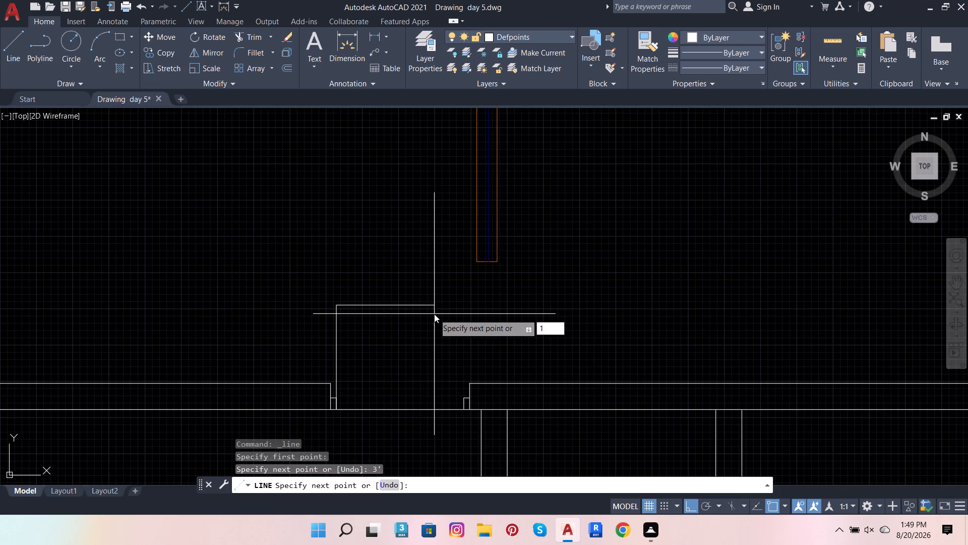
key("Return")
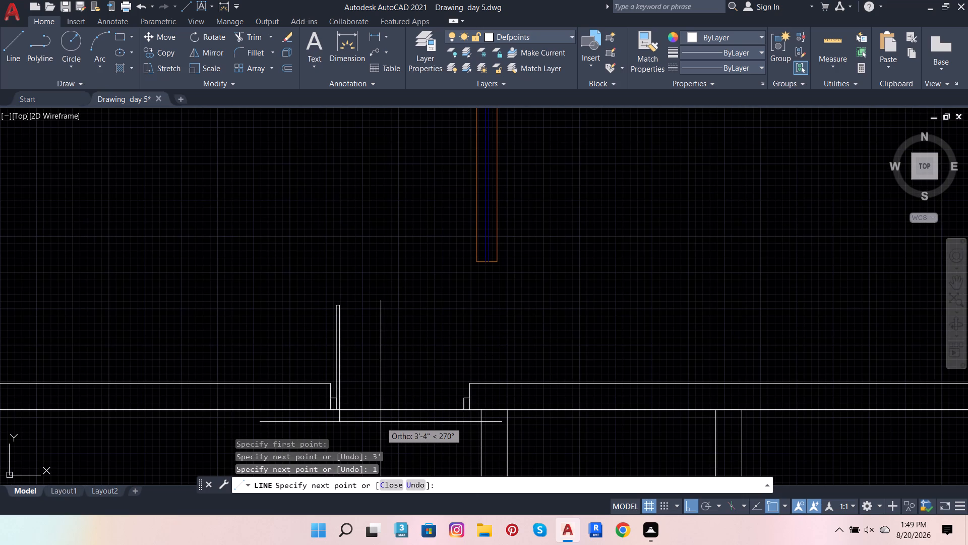
scroll(379, 423, "up", 2)
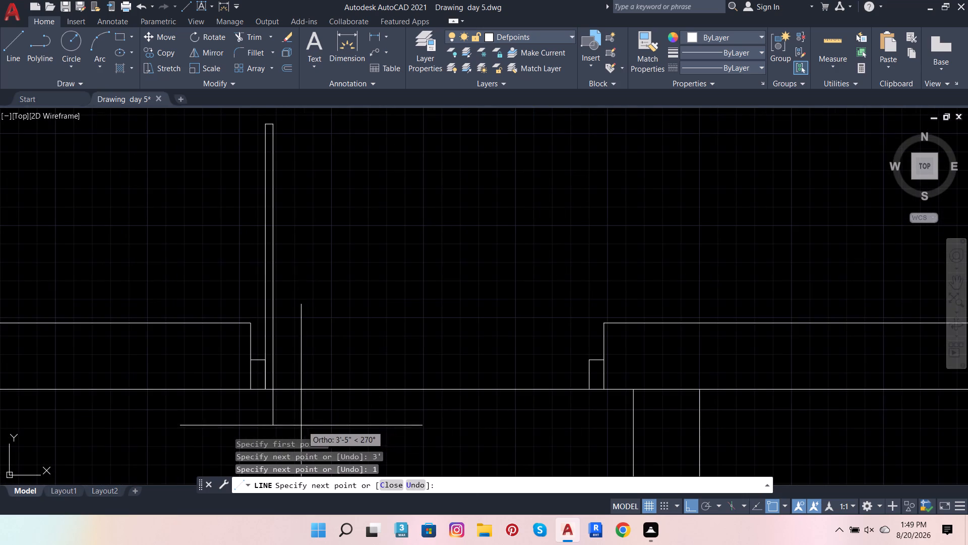
left_click(288, 422)
key("space")
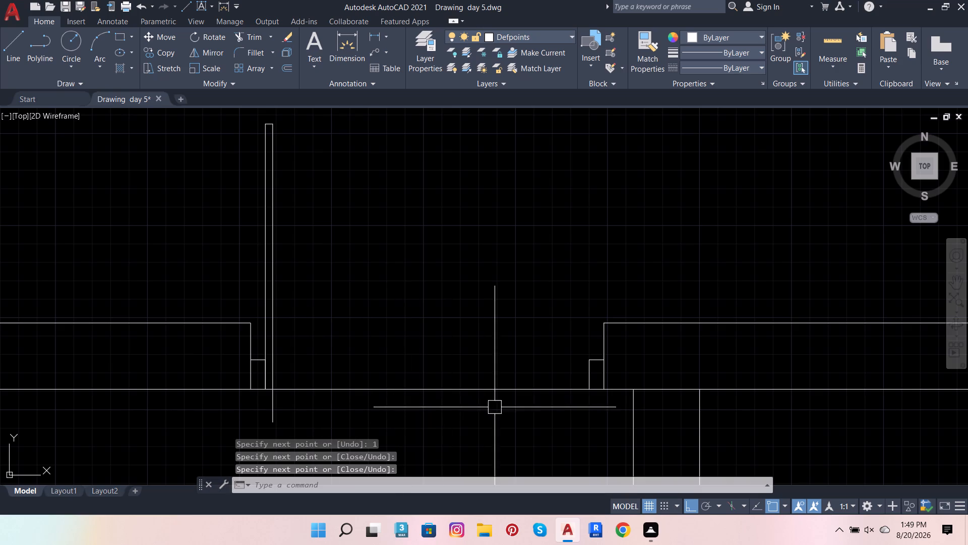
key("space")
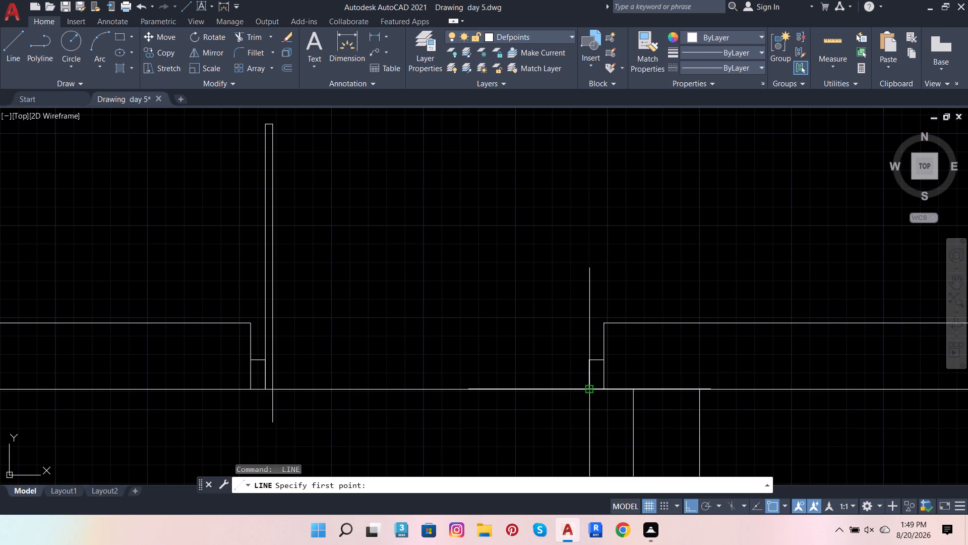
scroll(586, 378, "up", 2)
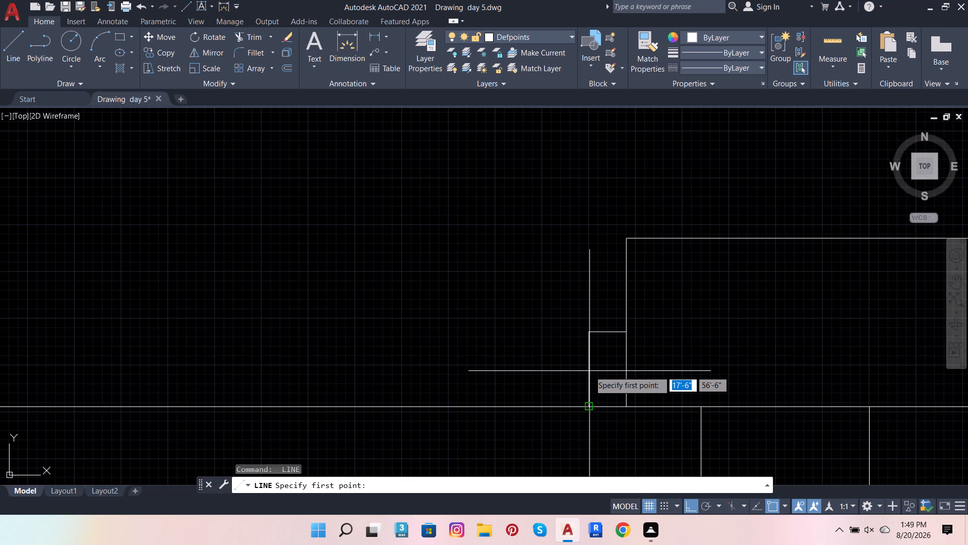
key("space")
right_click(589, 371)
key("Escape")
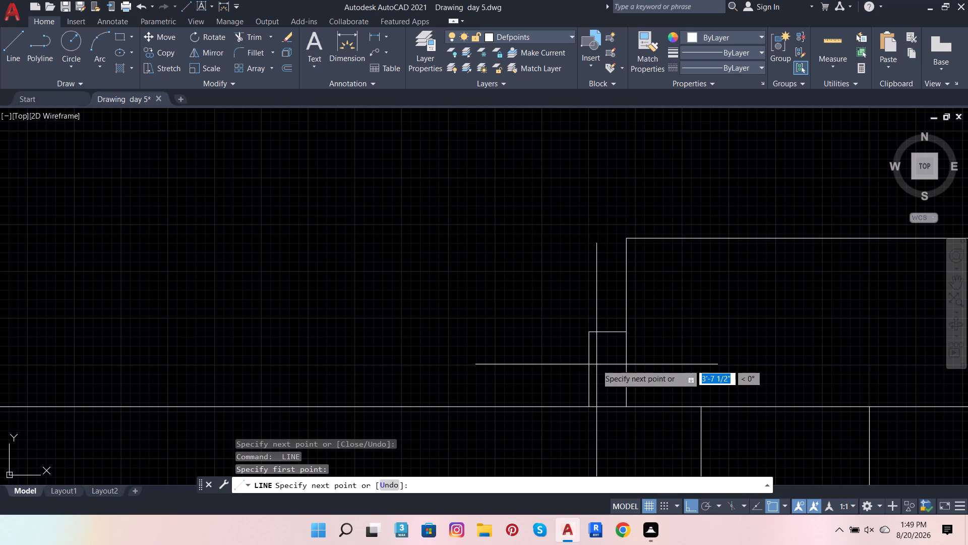
Draw a closed door leaf from the midpoint of the right inner jamb line: 3' down, 1" left, 3' up and back to the start.
left_click(16, 46)
right_click(490, 322, "shift")
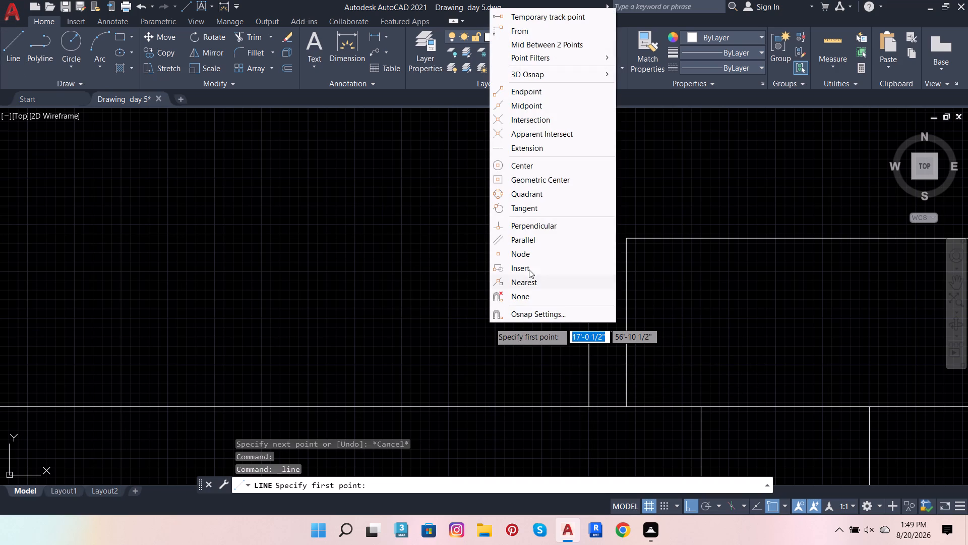
left_click(535, 107)
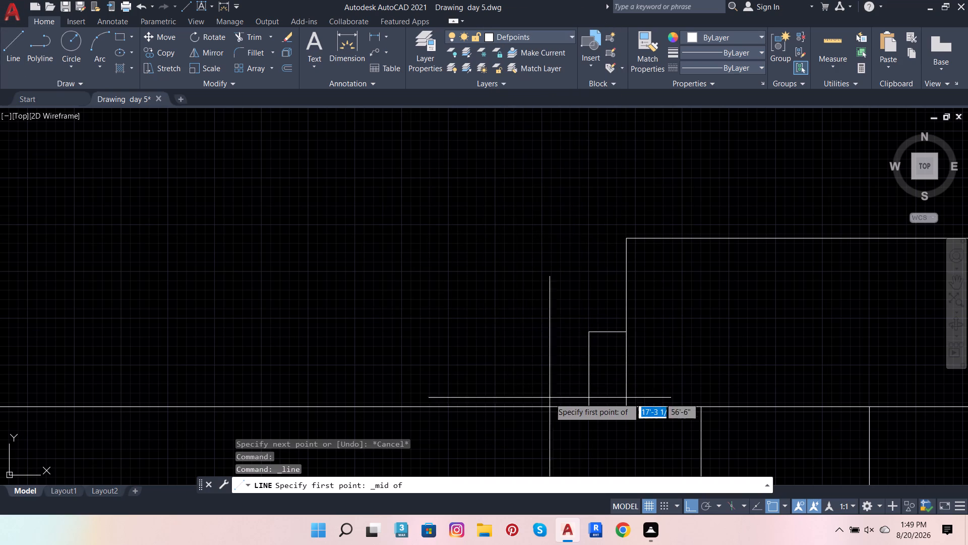
left_click(592, 370)
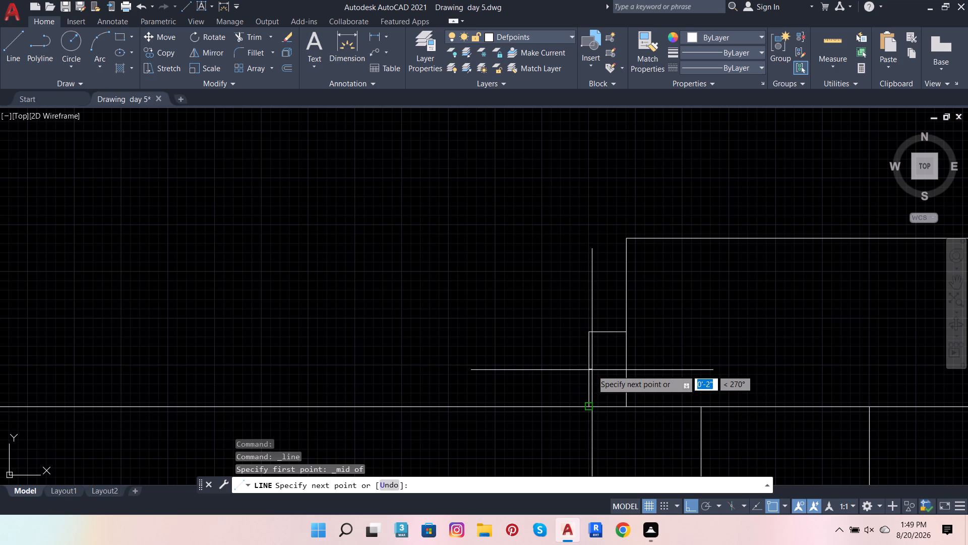
scroll(590, 377, "down", 4)
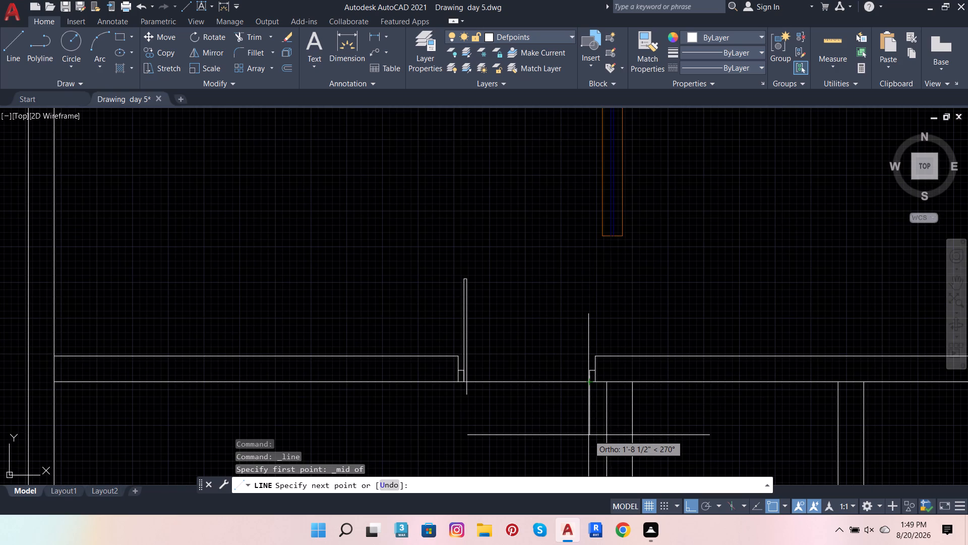
type("3'")
key("Return")
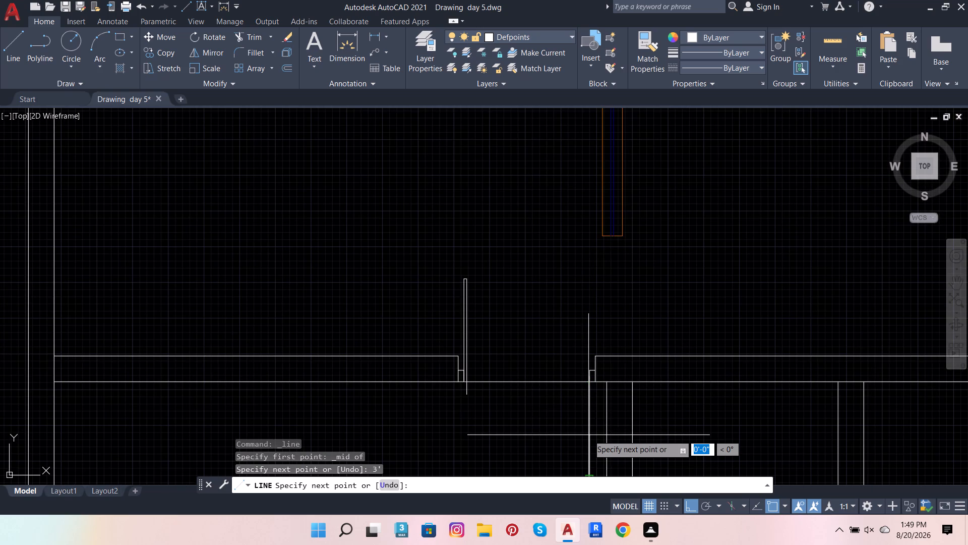
scroll(535, 306, "down", 2)
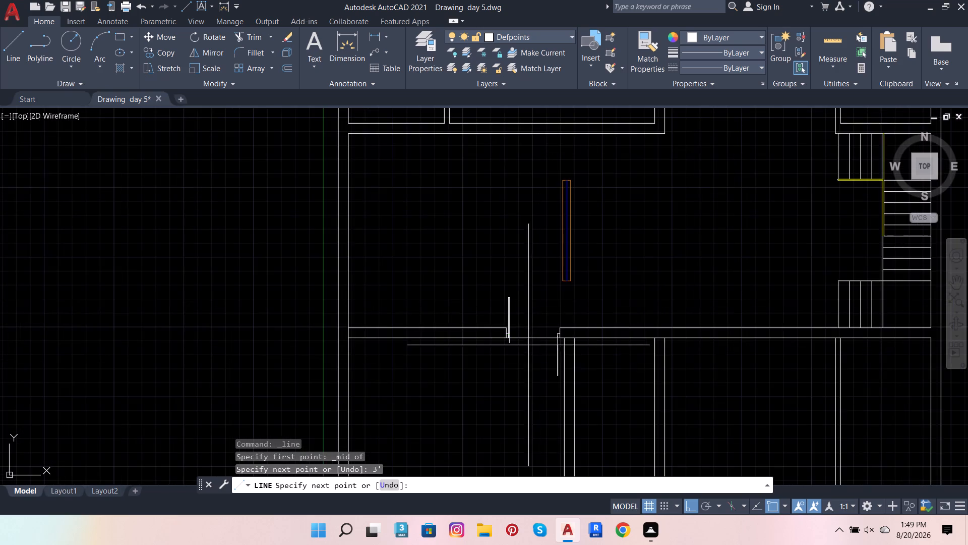
scroll(522, 363, "up", 1)
key("1")
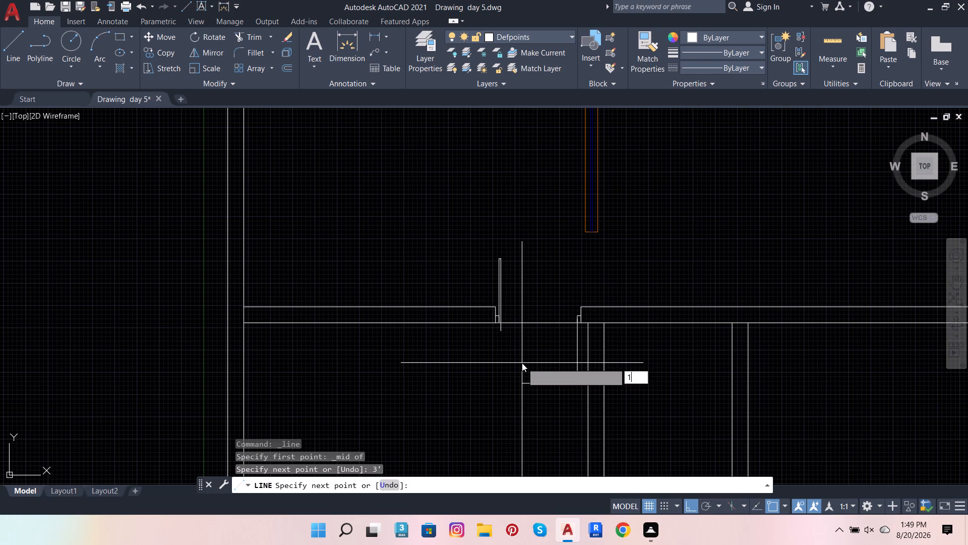
key("Return")
scroll(557, 290, "up", 2)
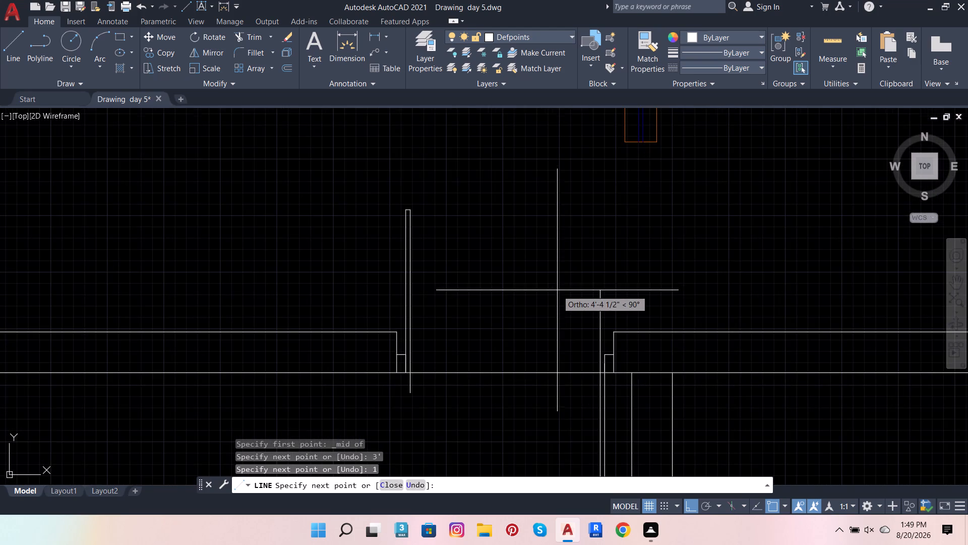
scroll(558, 294, "up", 1)
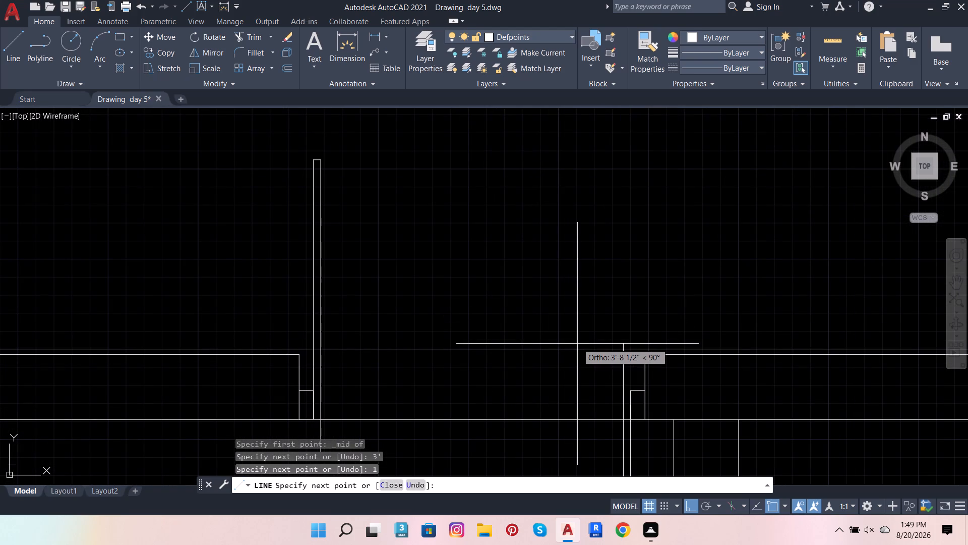
key("3")
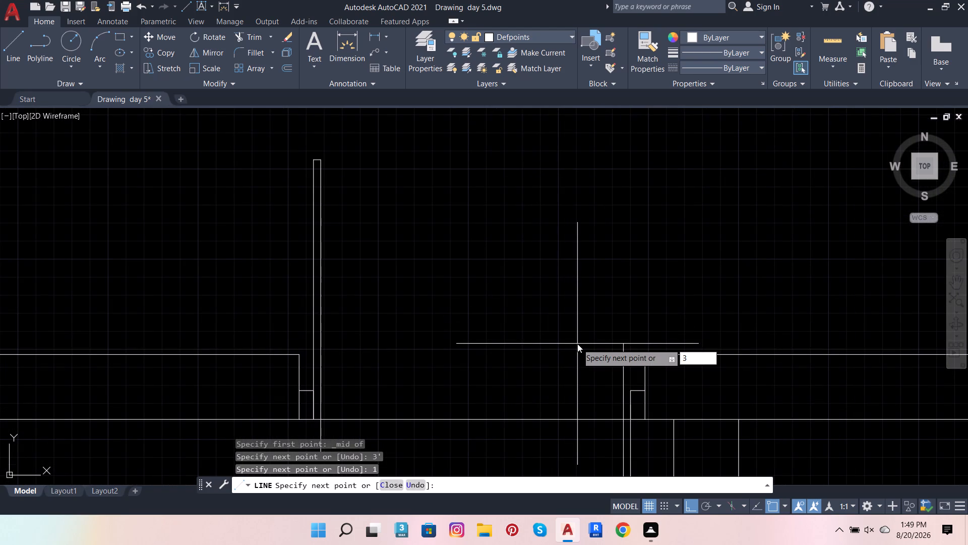
key("apostrophe")
key("Return")
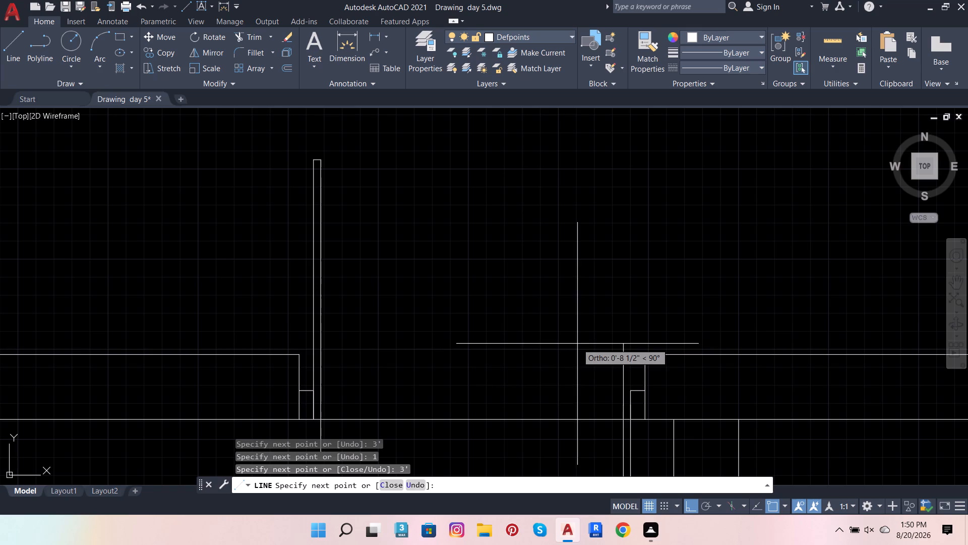
scroll(630, 392, "up", 2)
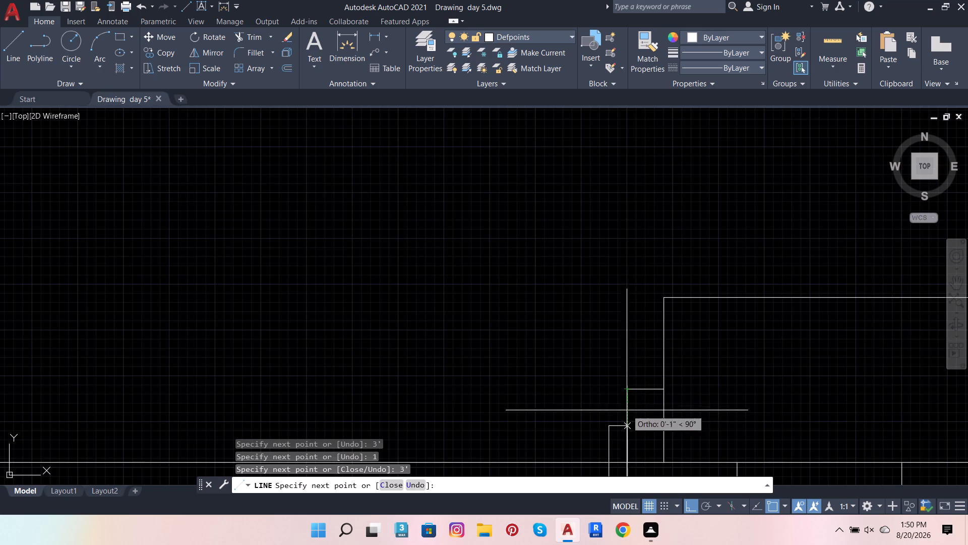
scroll(631, 427, "up", 2)
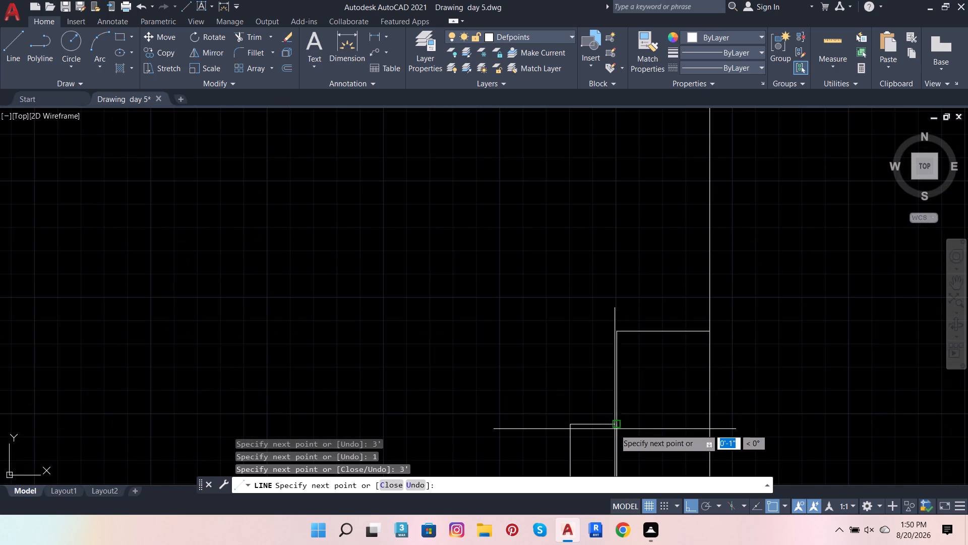
left_click(613, 425)
scroll(688, 377, "down", 3)
key("Escape")
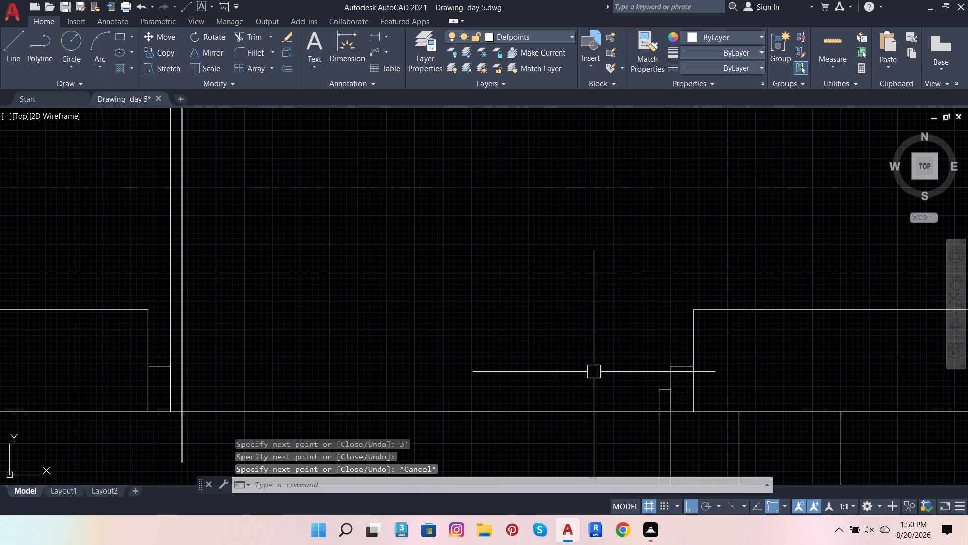
Trim the end of the left door leaf's right edge that extends below the wall line.
scroll(606, 346, "down", 2)
scroll(477, 306, "up", 1)
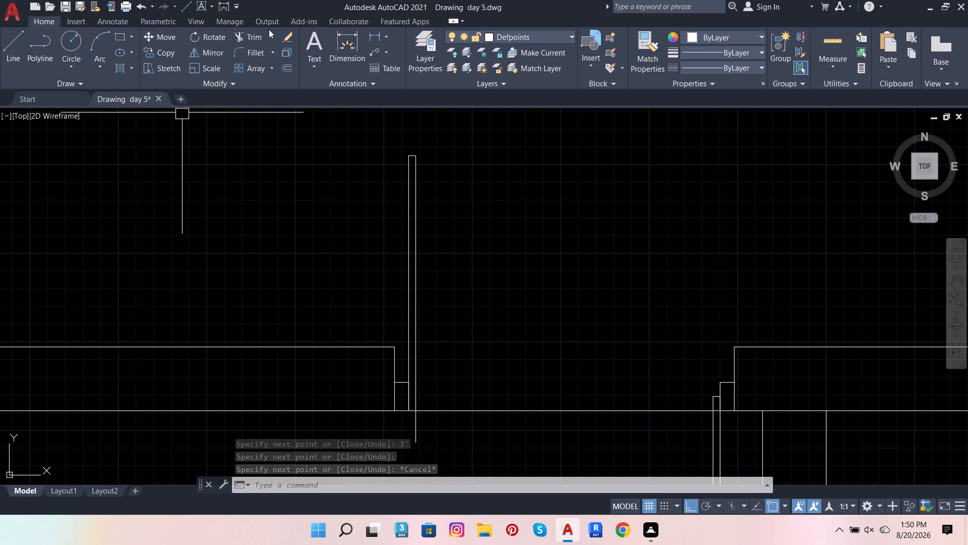
left_click(254, 32)
left_click(419, 438)
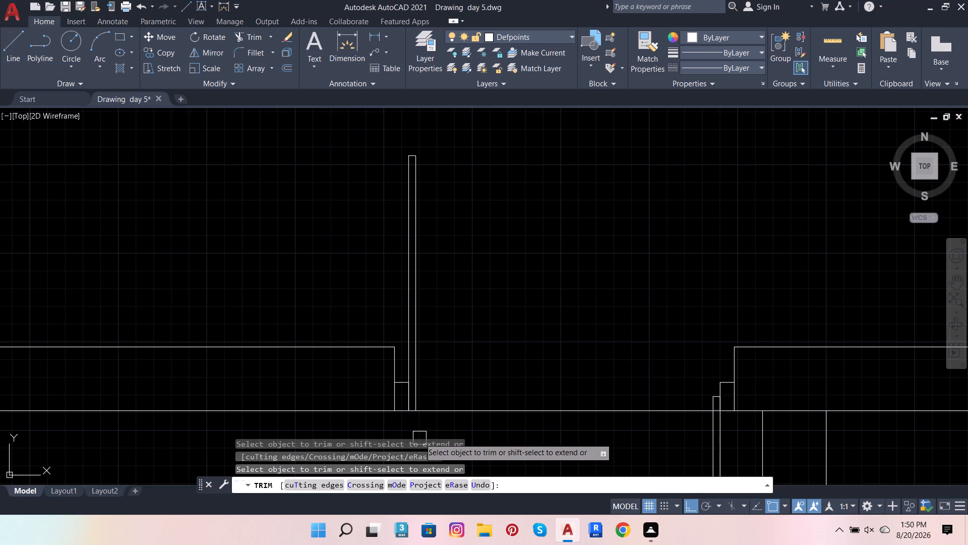
key("Escape")
key("Escape")
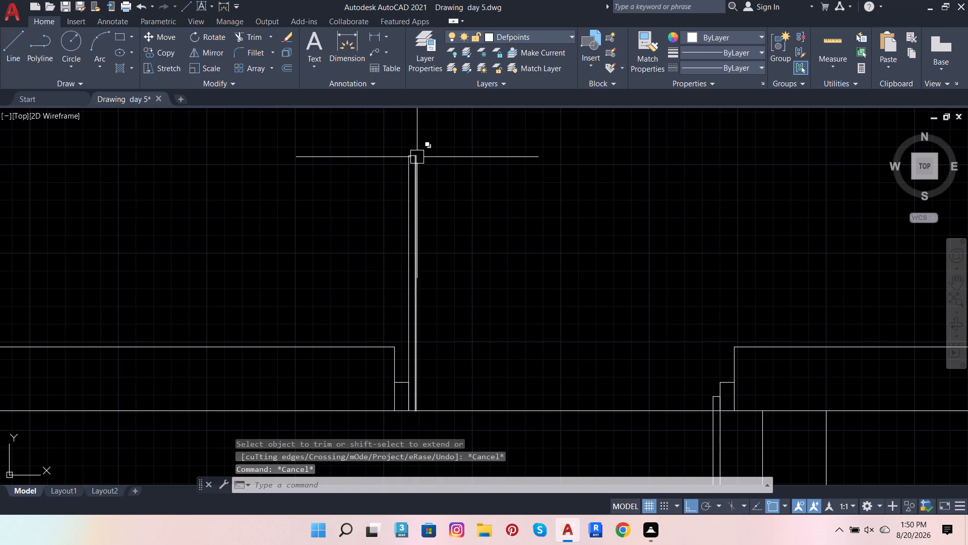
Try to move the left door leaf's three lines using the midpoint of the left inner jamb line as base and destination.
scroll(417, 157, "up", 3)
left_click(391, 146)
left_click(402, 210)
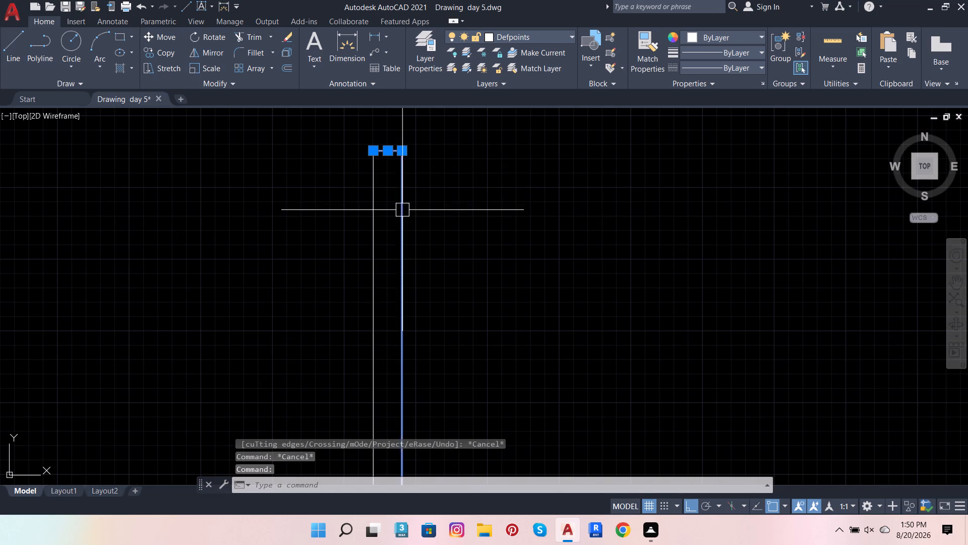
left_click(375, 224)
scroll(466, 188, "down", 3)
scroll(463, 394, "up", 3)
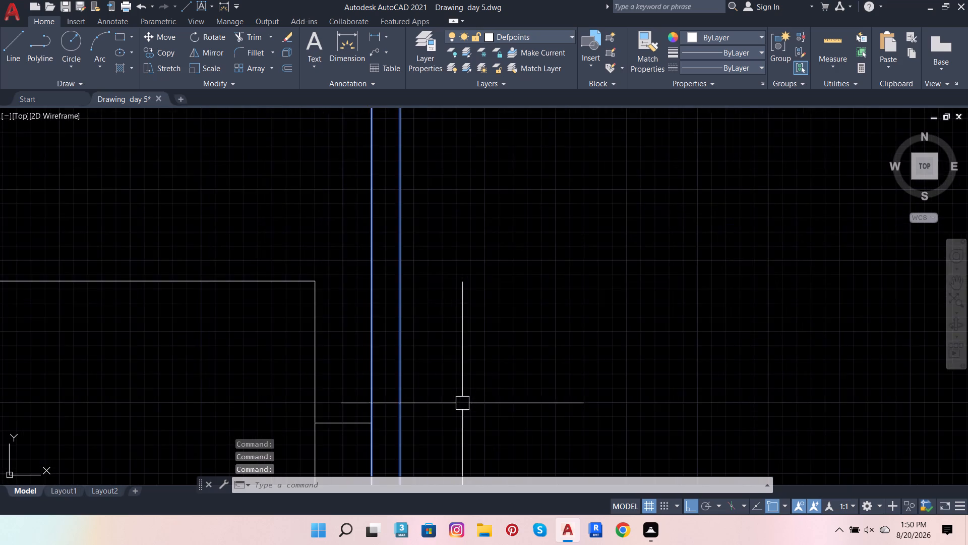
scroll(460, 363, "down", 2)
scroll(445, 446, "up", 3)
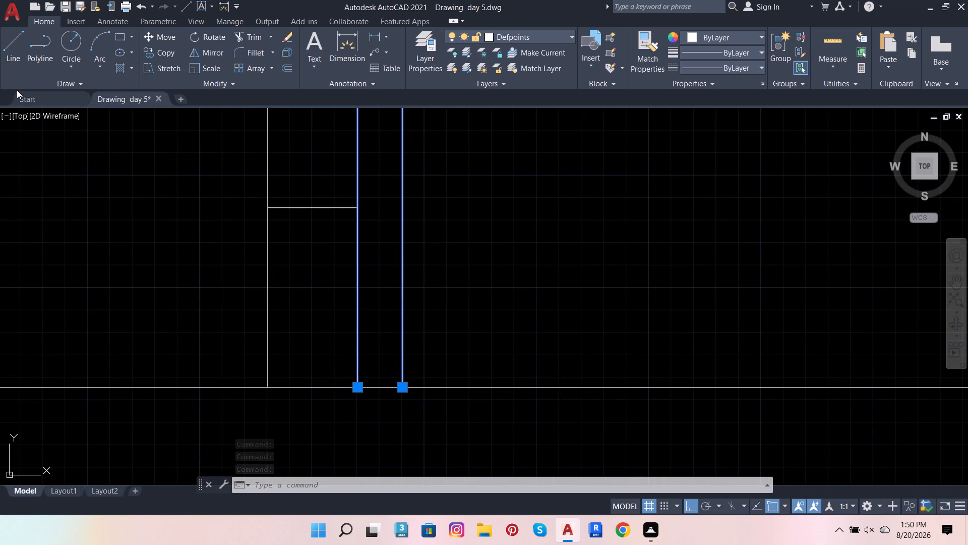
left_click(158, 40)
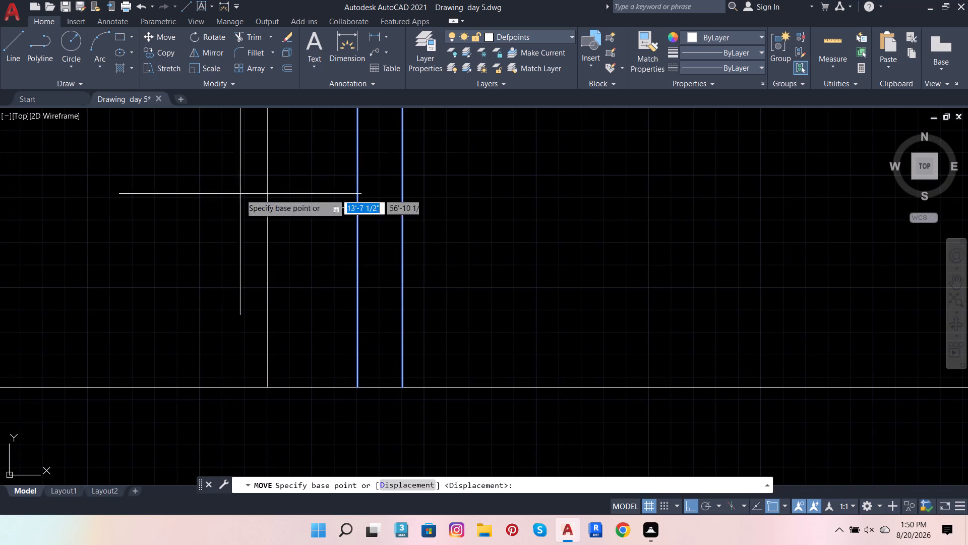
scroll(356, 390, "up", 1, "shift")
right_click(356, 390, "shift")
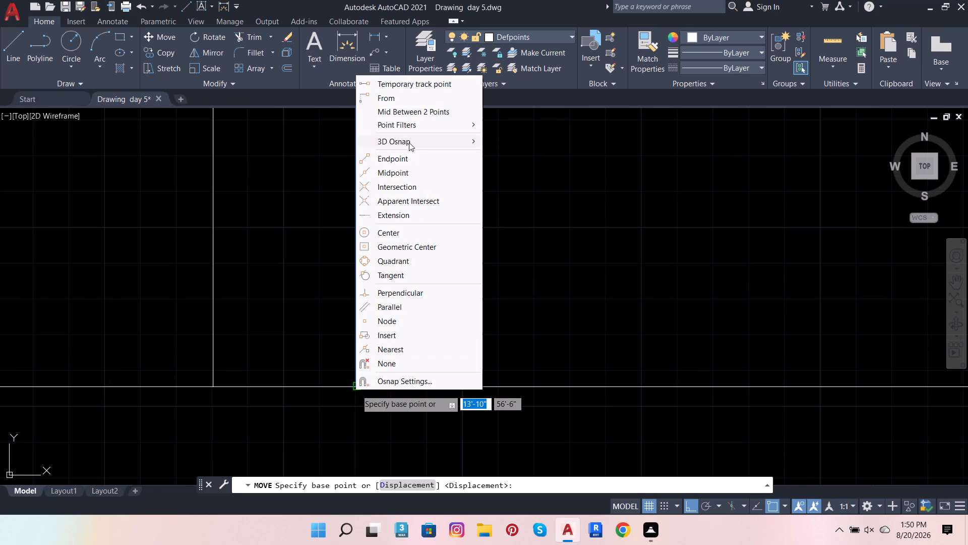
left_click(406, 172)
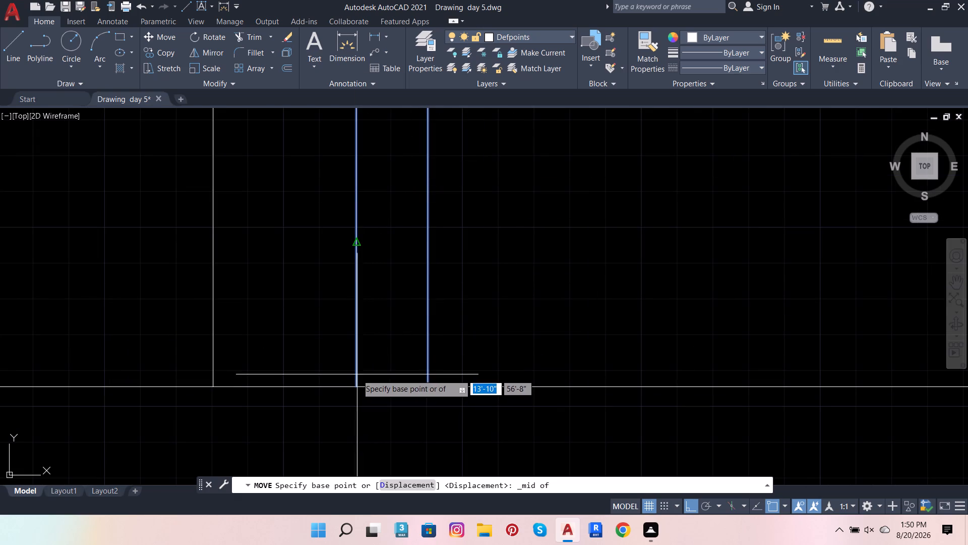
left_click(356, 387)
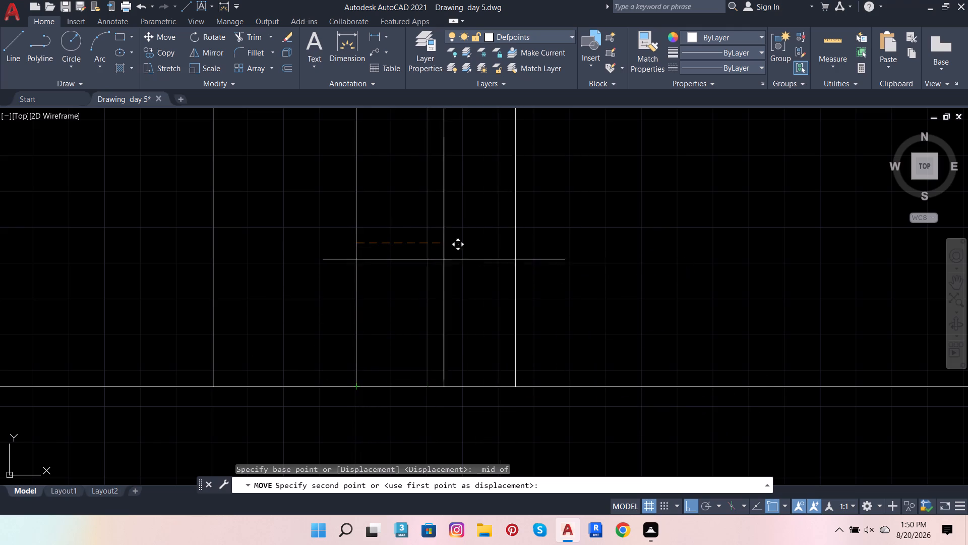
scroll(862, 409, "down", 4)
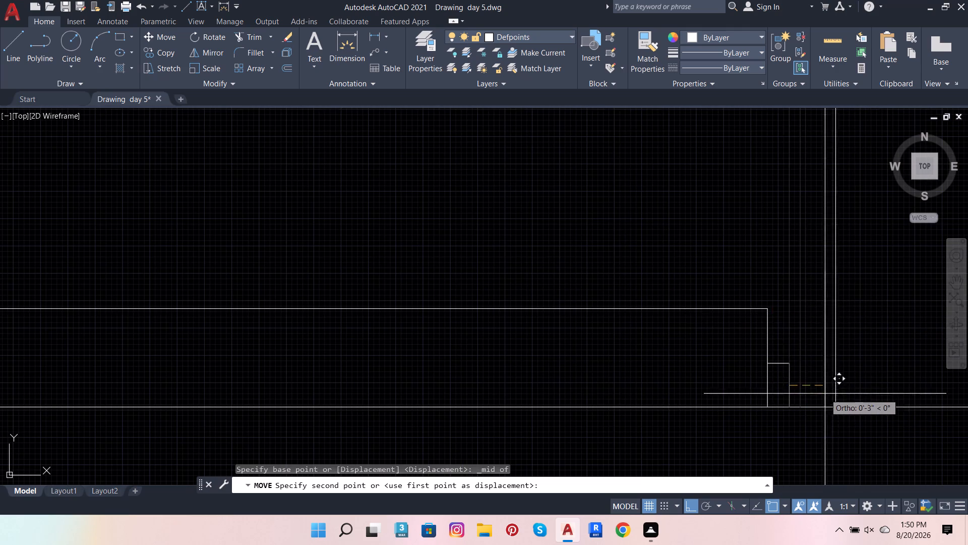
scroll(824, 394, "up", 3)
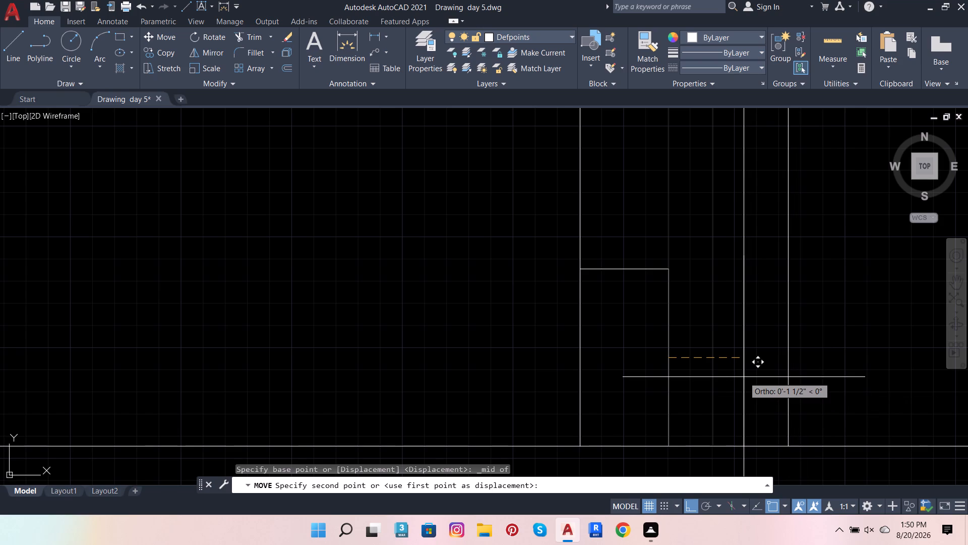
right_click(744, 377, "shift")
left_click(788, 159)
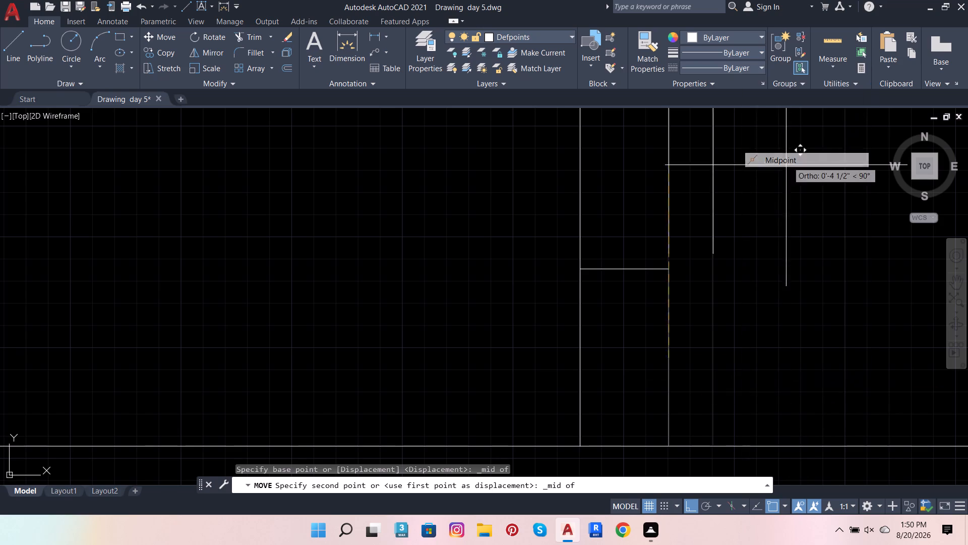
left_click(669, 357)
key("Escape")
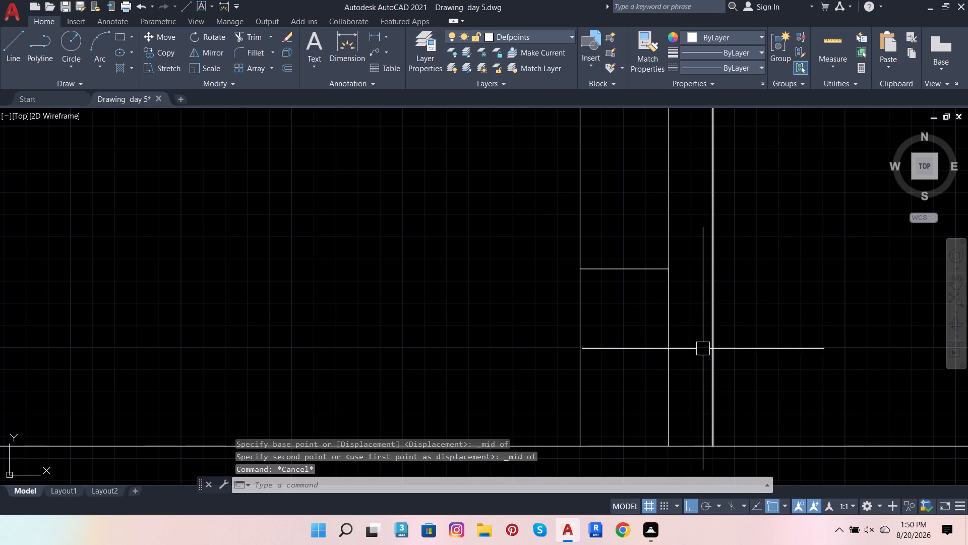
Move the left door leaf's two long edges and top edge from its lower-left corner to the midpoint of the left inner jamb line.
left_click(709, 346)
left_click(671, 237)
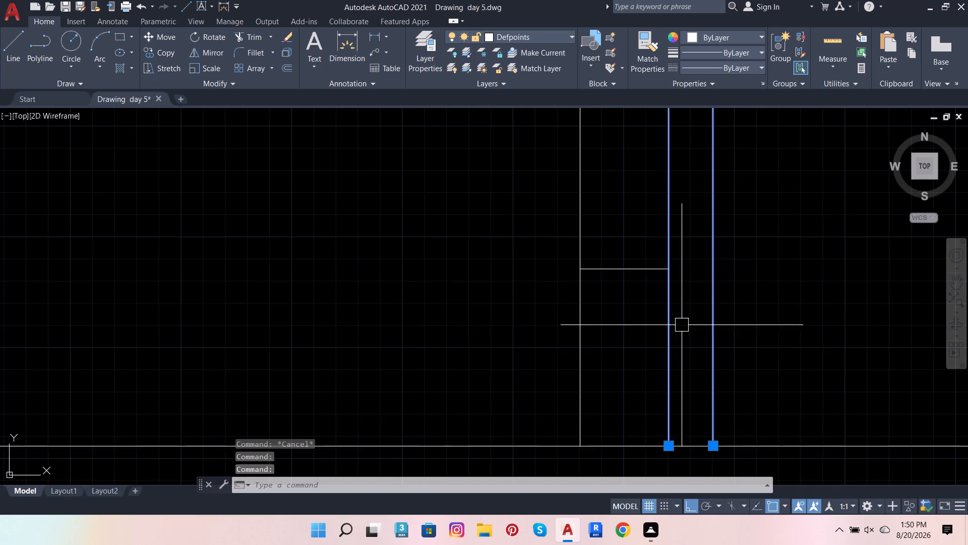
scroll(675, 340, "down", 5)
scroll(664, 210, "up", 4)
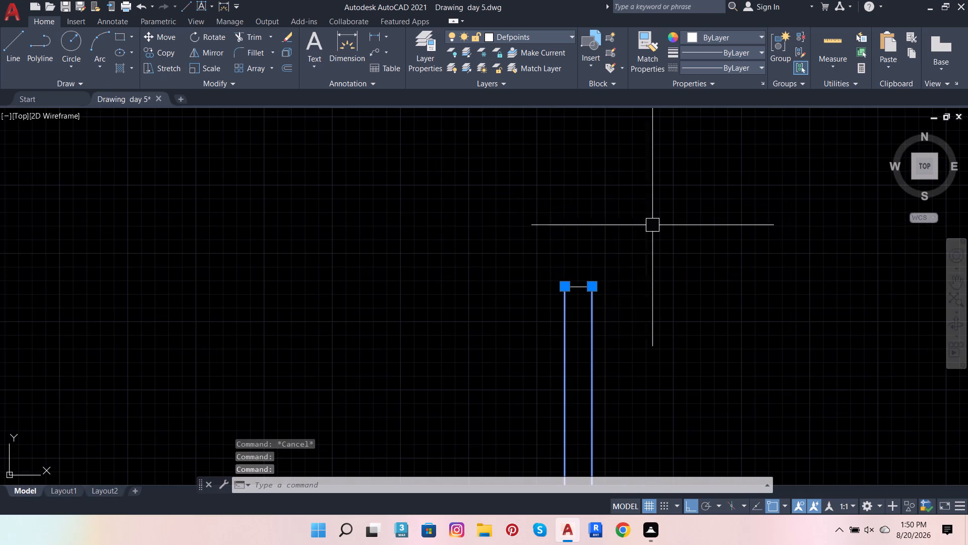
scroll(579, 284, "up", 3)
left_click(576, 295)
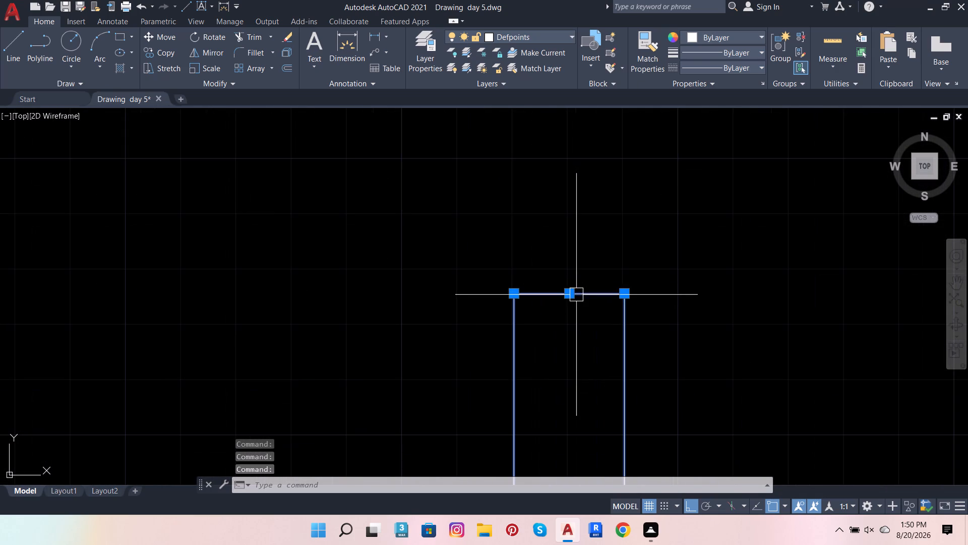
left_click(143, 35)
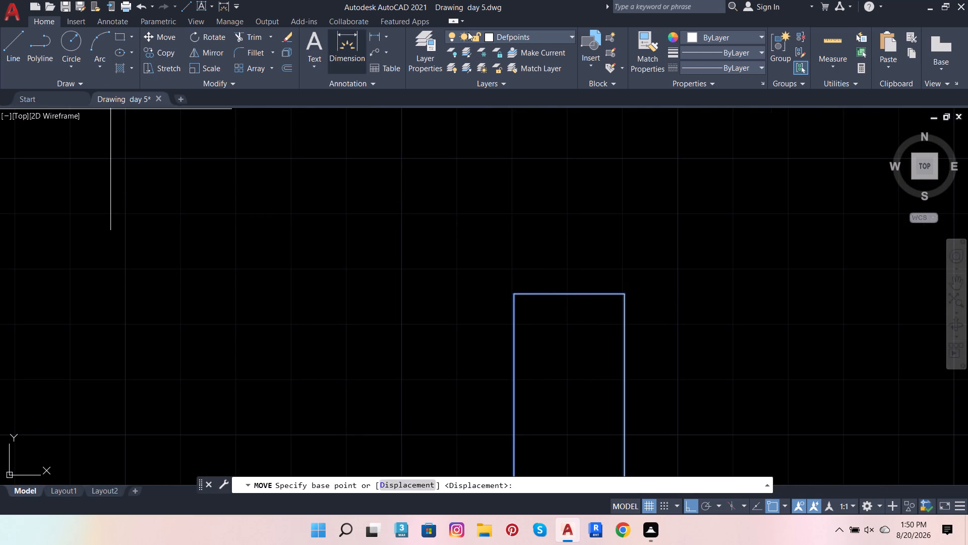
scroll(481, 59, "down", 3)
scroll(475, 147, "down", 3)
scroll(577, 247, "down", 4)
scroll(569, 392, "up", 4)
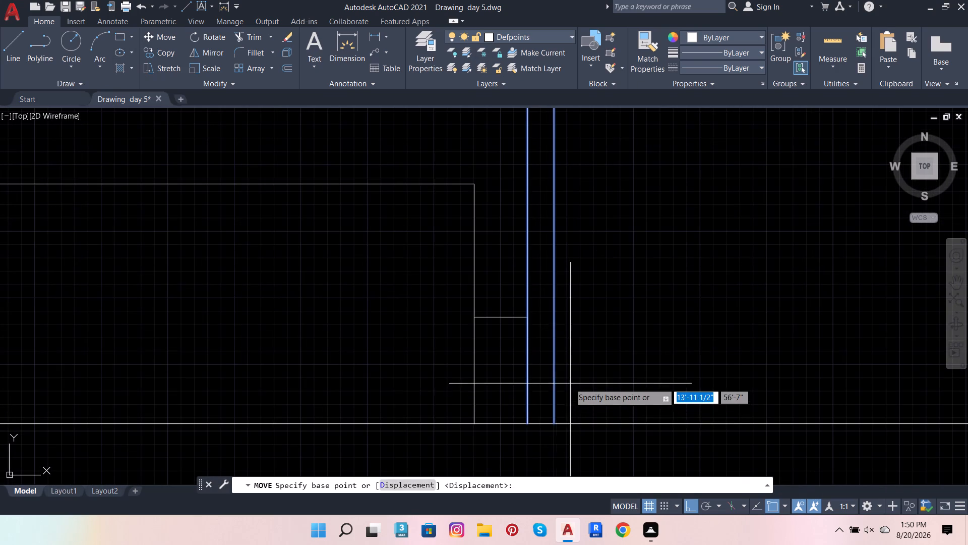
left_click(530, 423)
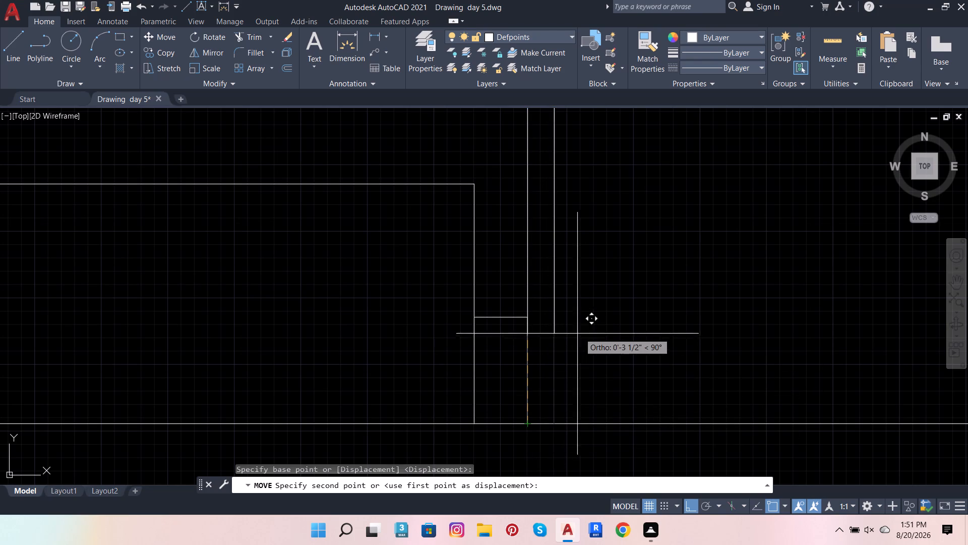
right_click(598, 329)
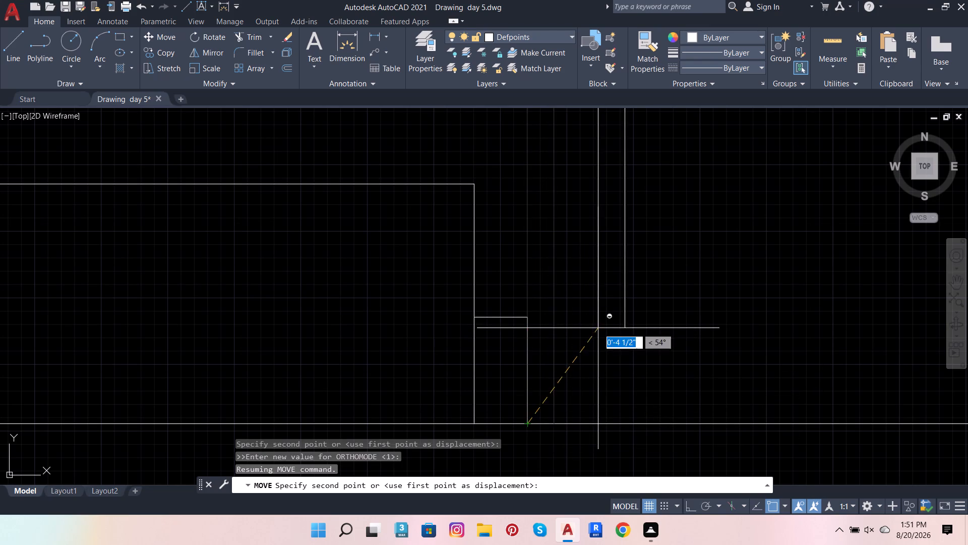
right_click(539, 363)
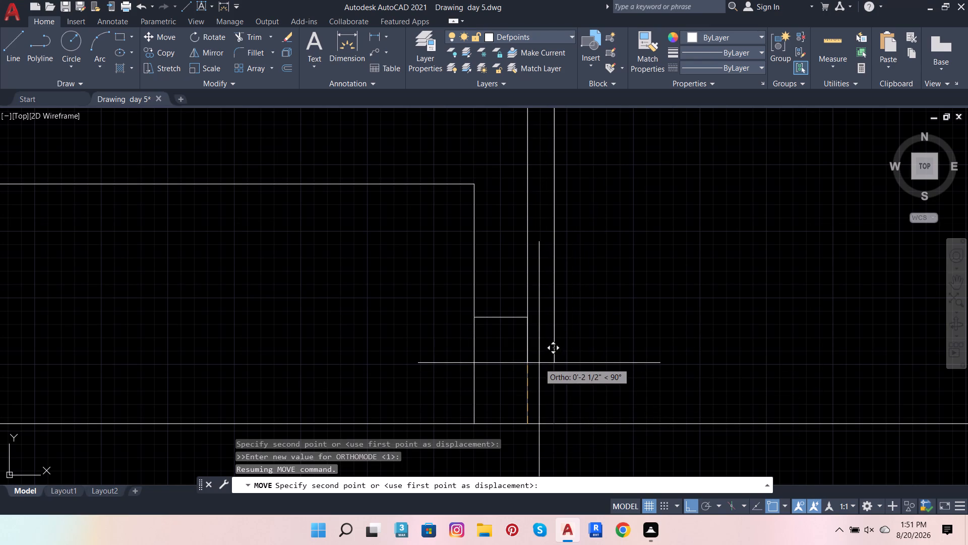
right_click(543, 359, "shift")
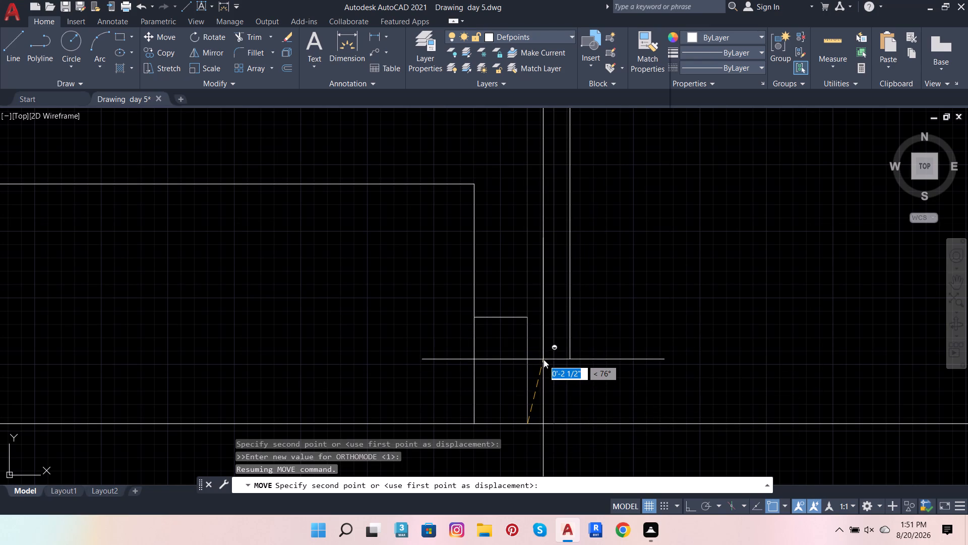
left_click(595, 144)
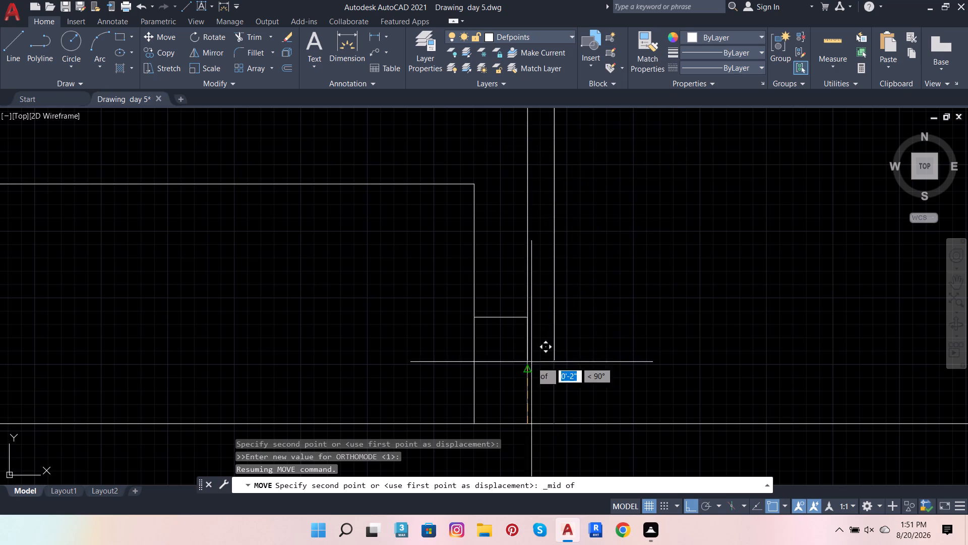
left_click(528, 369)
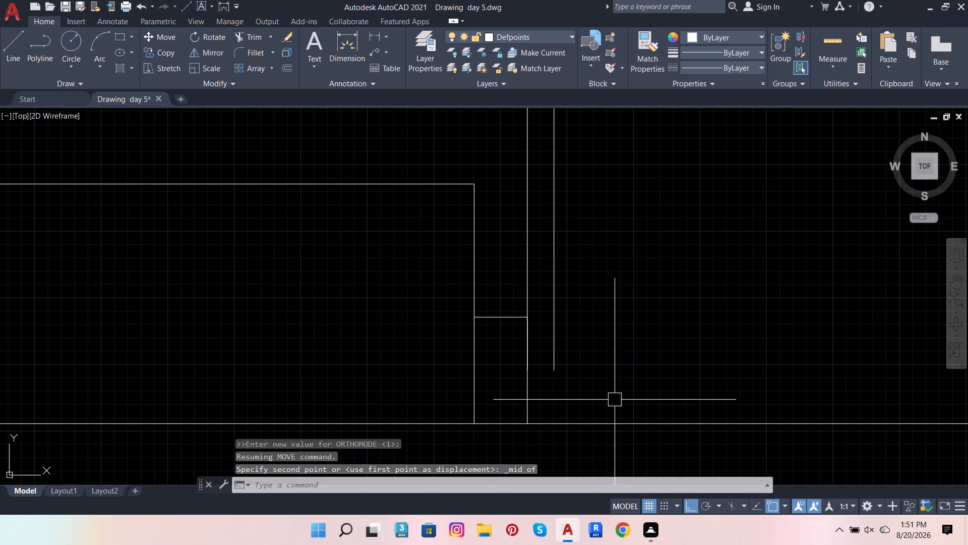
key("Escape")
Draw a line closing the bottom end of the left door leaf between its two long edges.
left_click(22, 39)
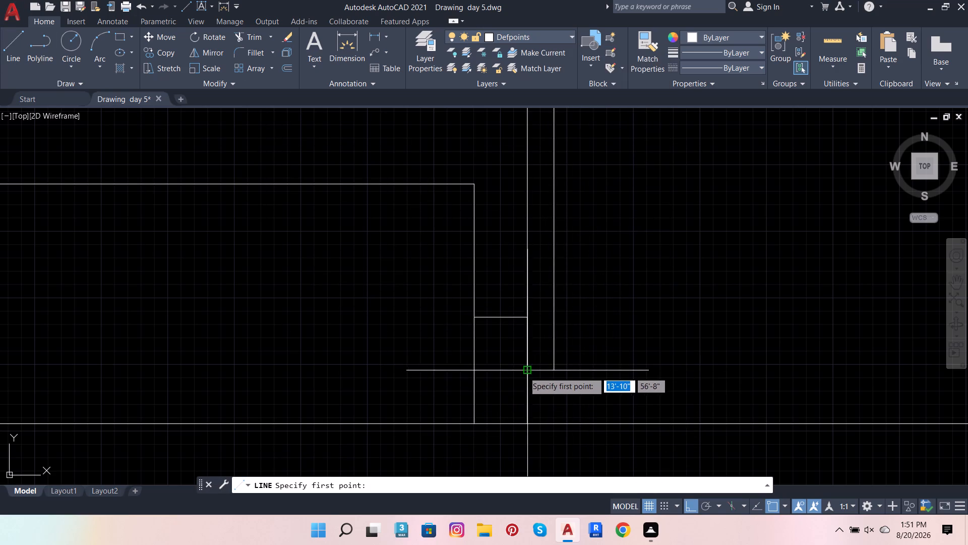
left_click(531, 371)
left_click(558, 370)
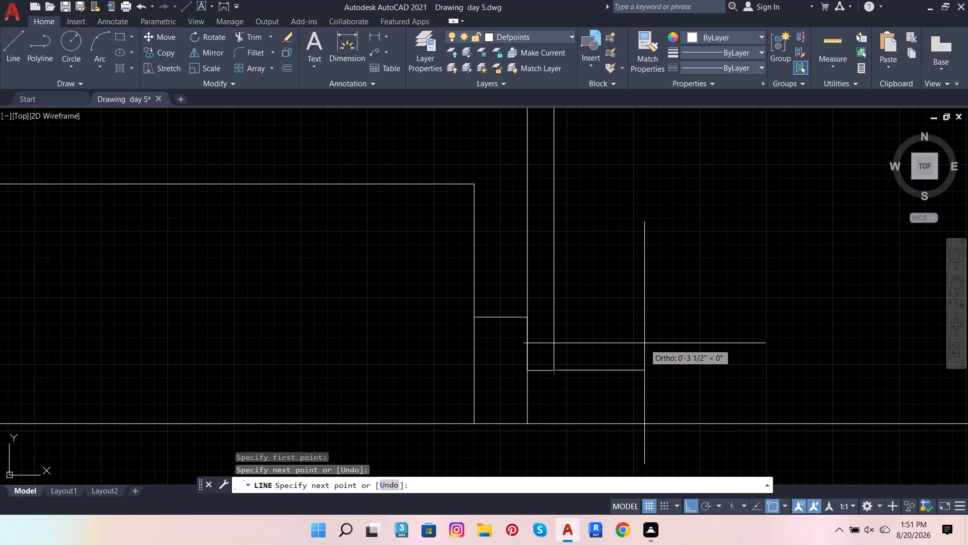
scroll(639, 342, "down", 3)
key("Escape")
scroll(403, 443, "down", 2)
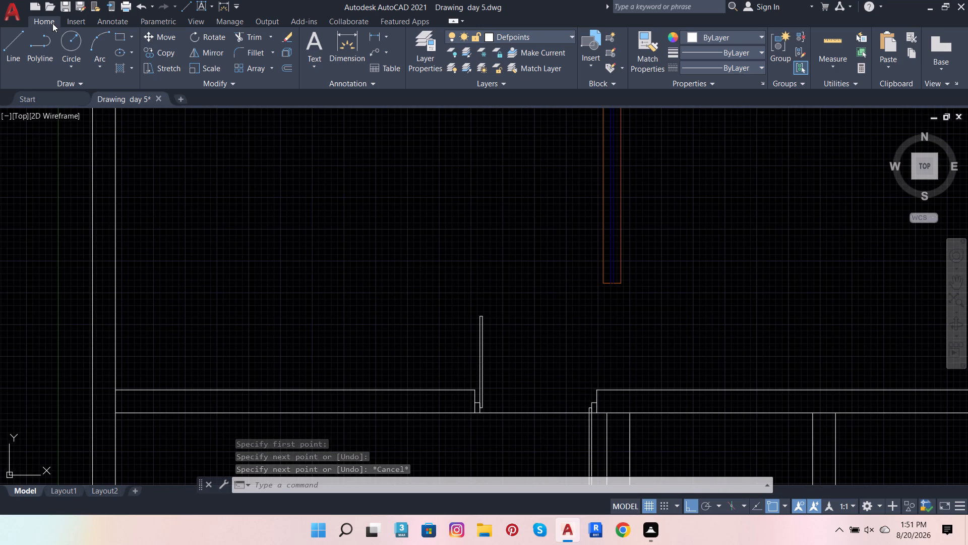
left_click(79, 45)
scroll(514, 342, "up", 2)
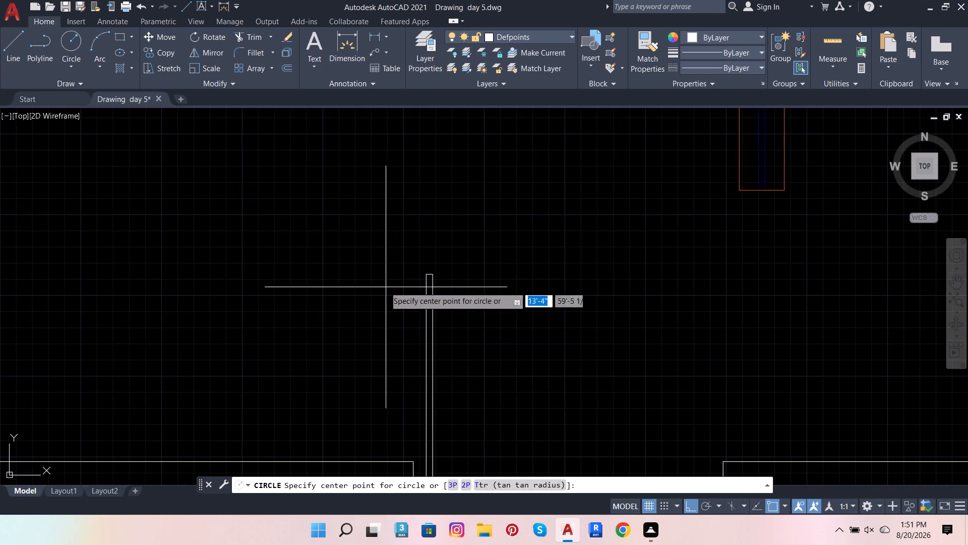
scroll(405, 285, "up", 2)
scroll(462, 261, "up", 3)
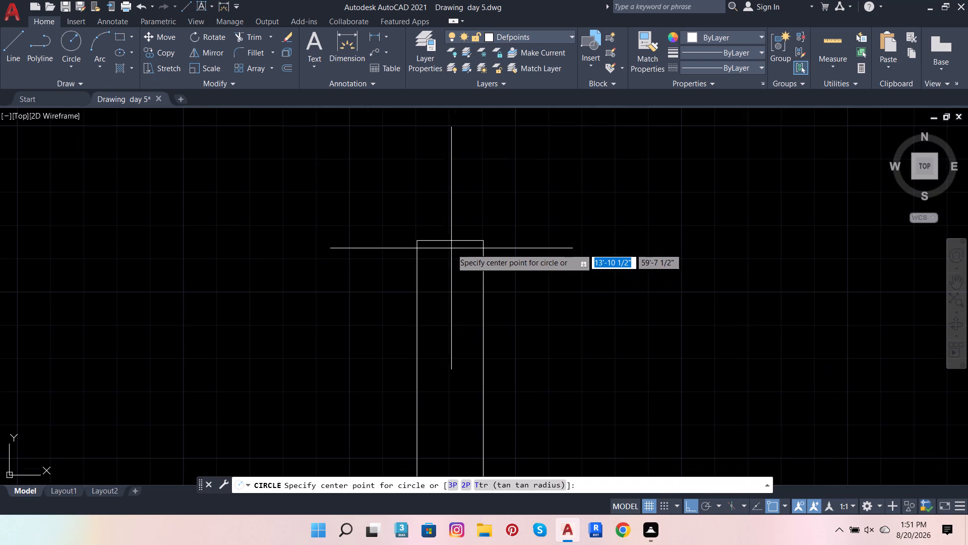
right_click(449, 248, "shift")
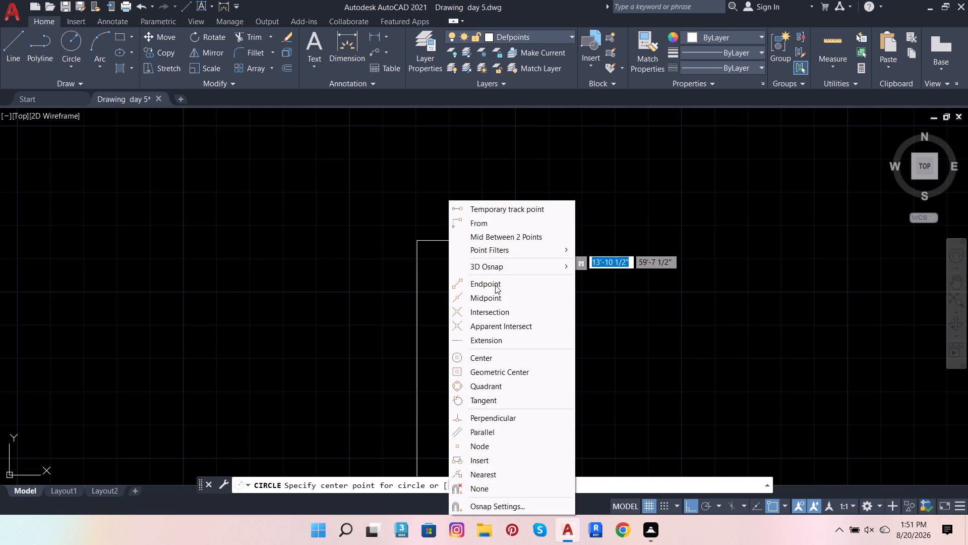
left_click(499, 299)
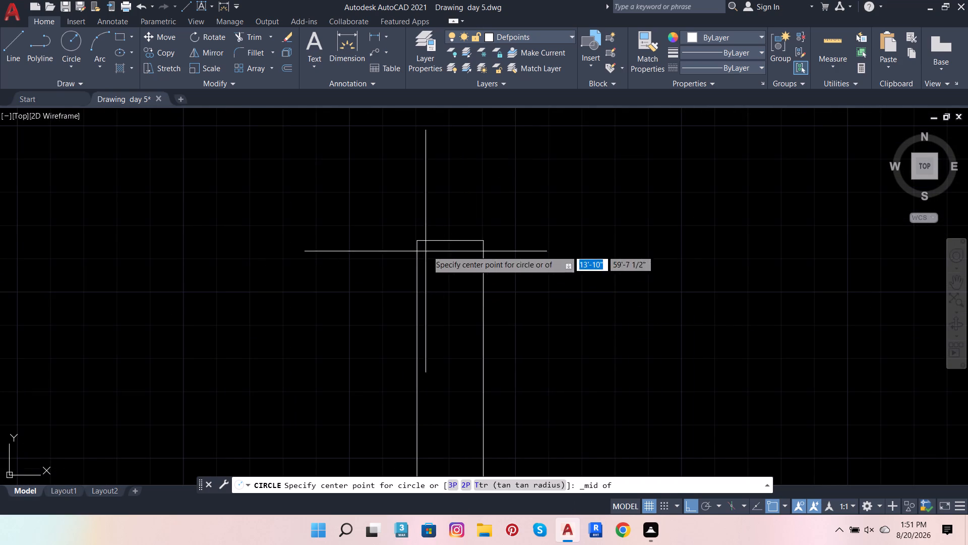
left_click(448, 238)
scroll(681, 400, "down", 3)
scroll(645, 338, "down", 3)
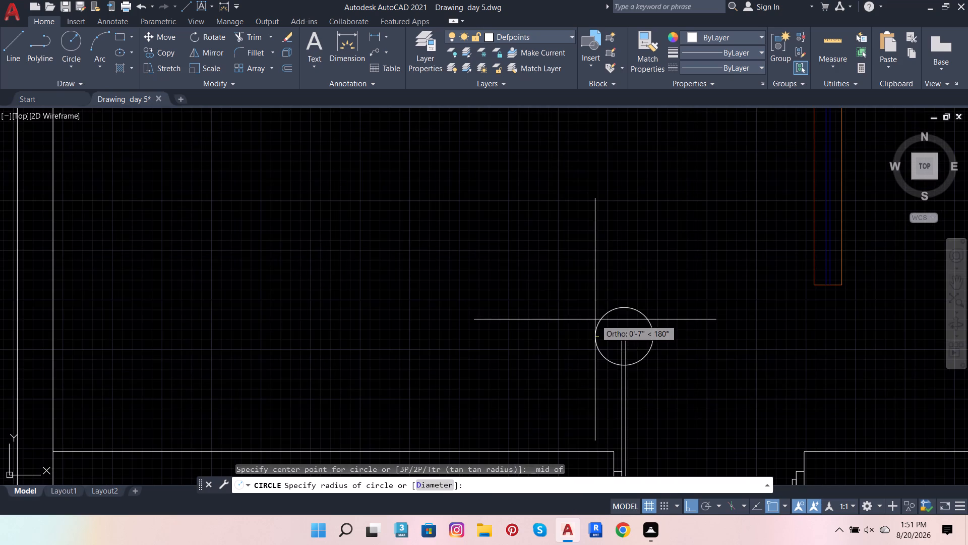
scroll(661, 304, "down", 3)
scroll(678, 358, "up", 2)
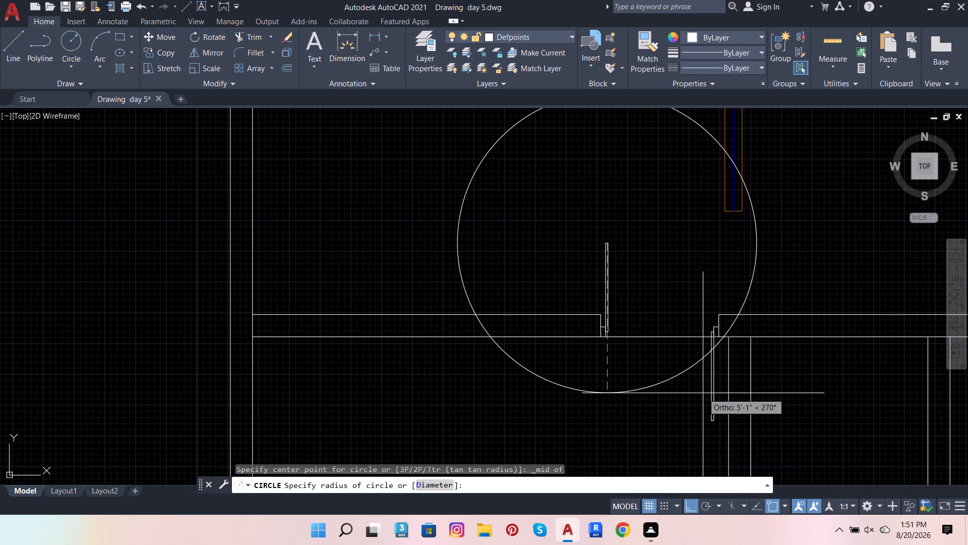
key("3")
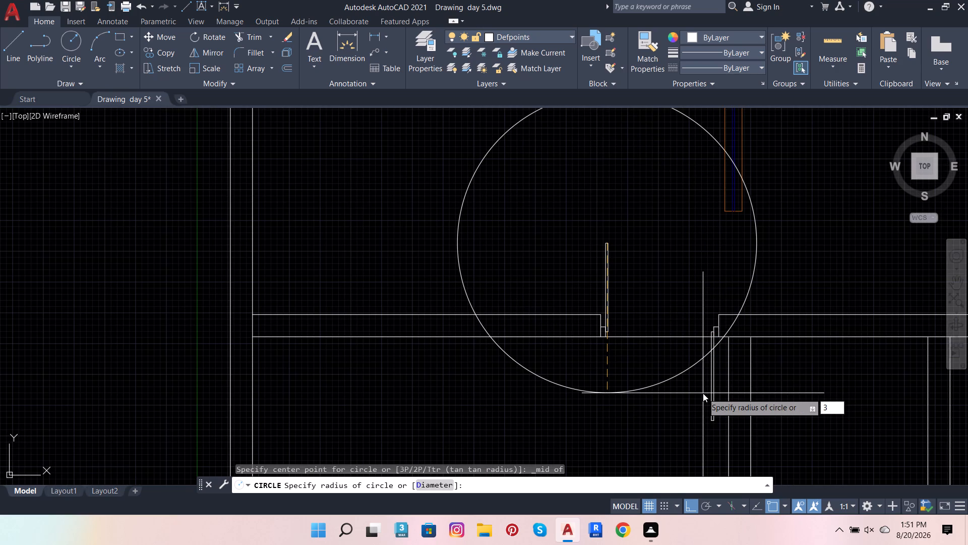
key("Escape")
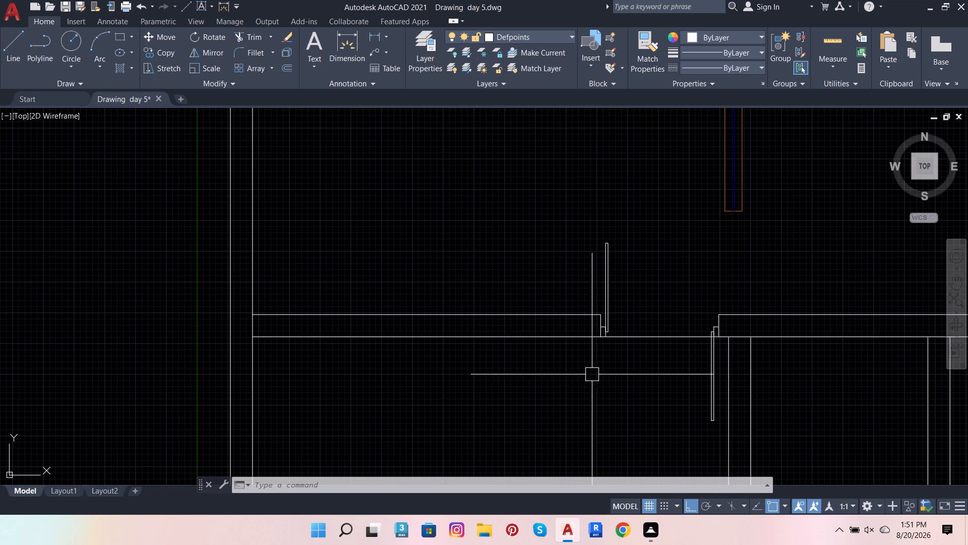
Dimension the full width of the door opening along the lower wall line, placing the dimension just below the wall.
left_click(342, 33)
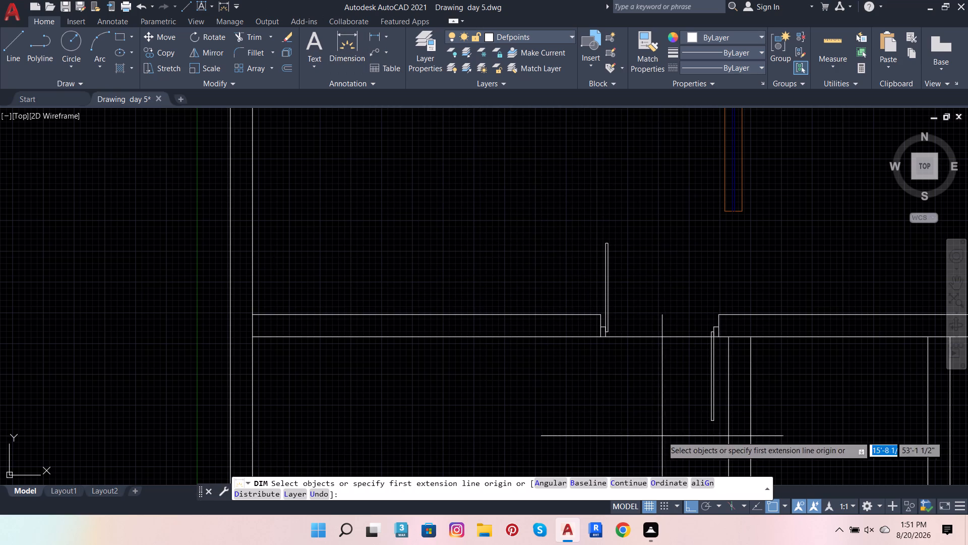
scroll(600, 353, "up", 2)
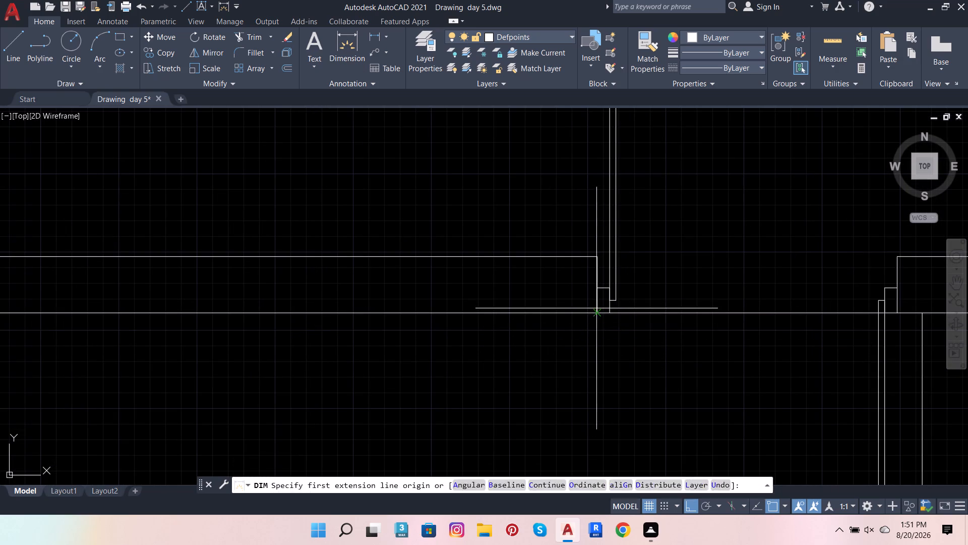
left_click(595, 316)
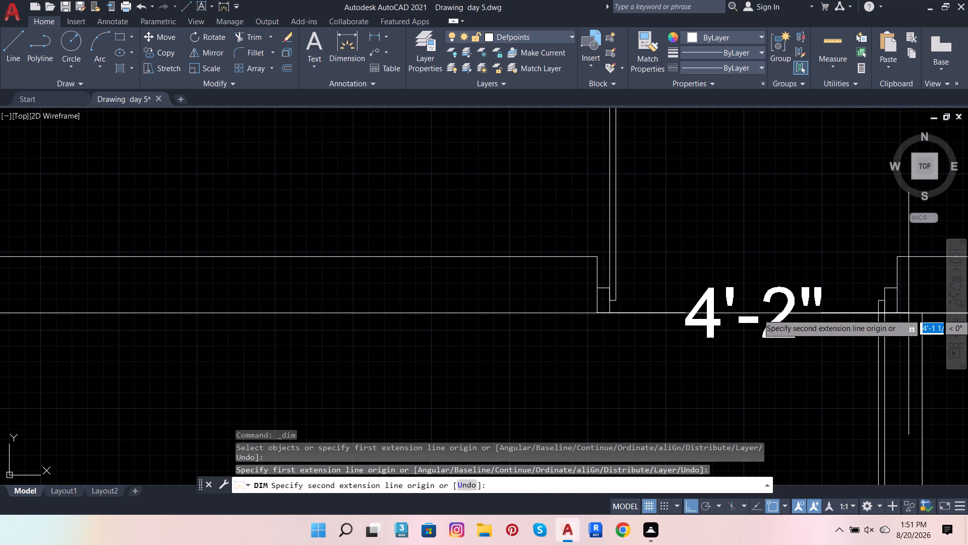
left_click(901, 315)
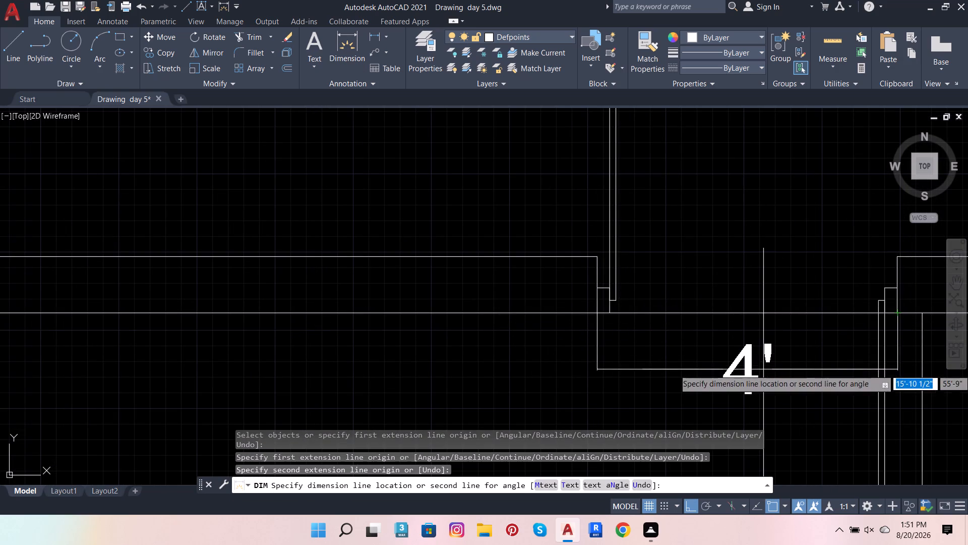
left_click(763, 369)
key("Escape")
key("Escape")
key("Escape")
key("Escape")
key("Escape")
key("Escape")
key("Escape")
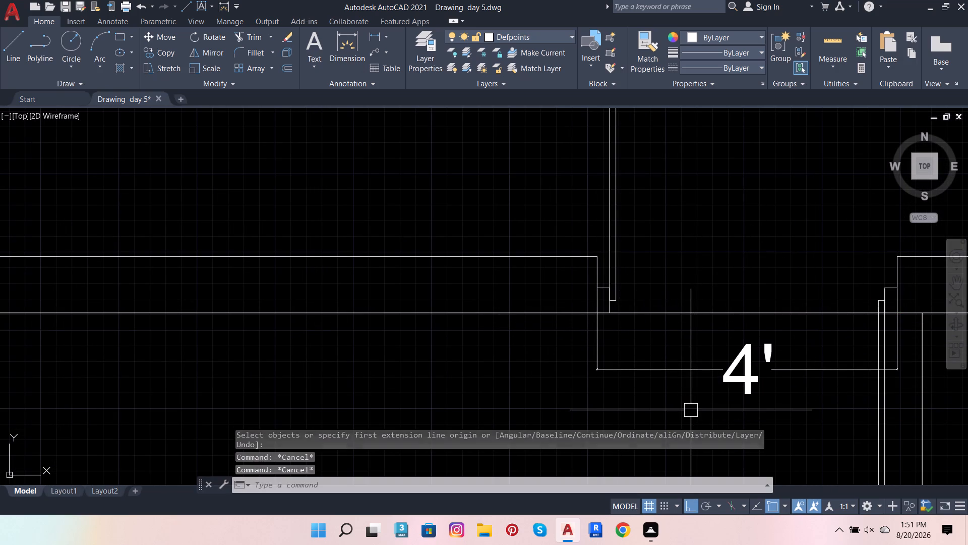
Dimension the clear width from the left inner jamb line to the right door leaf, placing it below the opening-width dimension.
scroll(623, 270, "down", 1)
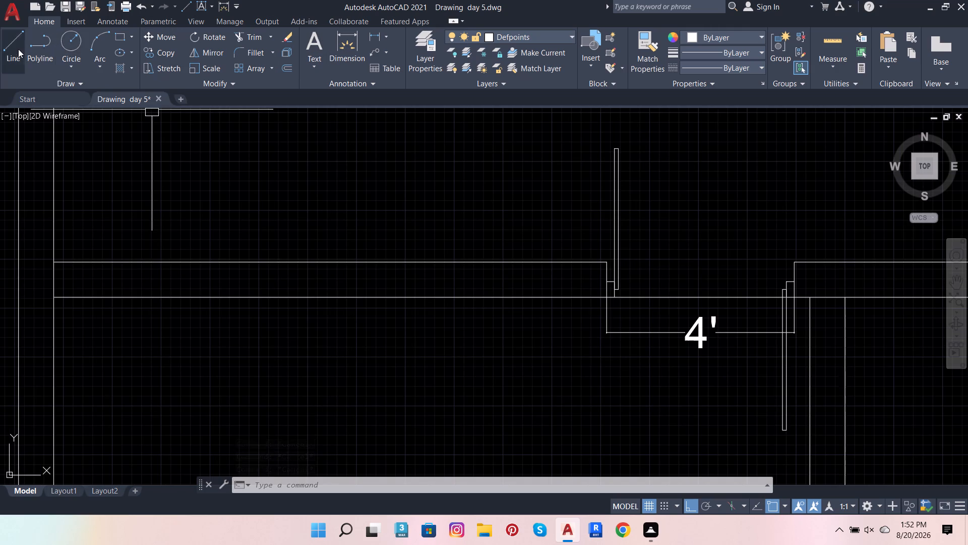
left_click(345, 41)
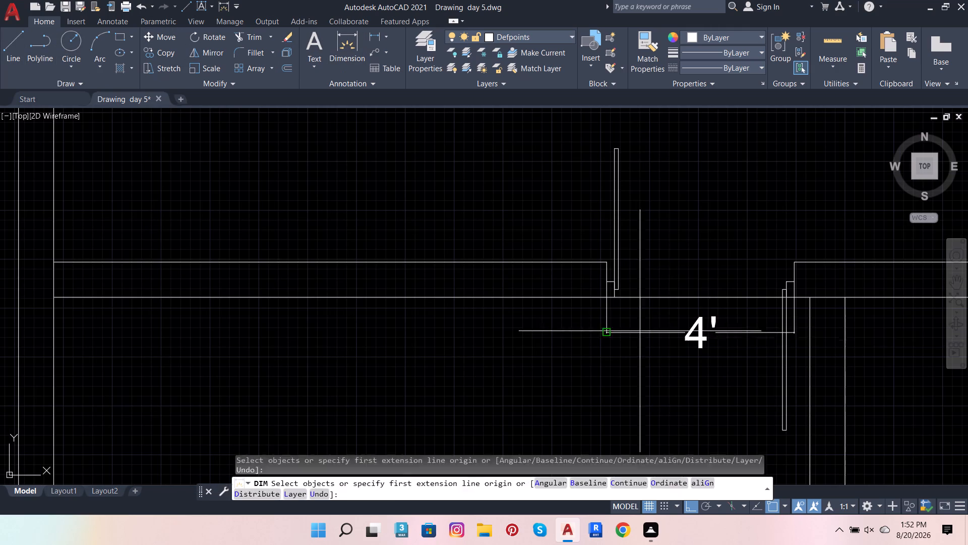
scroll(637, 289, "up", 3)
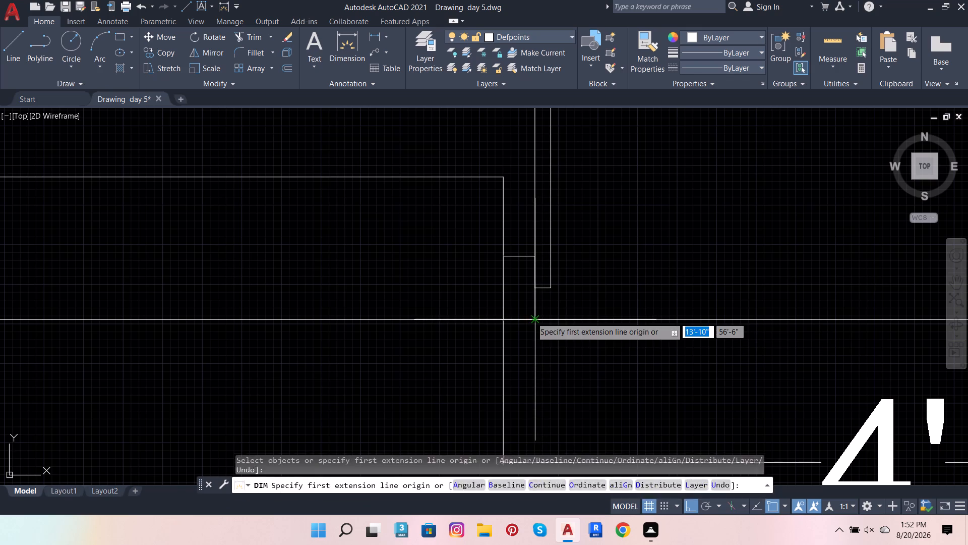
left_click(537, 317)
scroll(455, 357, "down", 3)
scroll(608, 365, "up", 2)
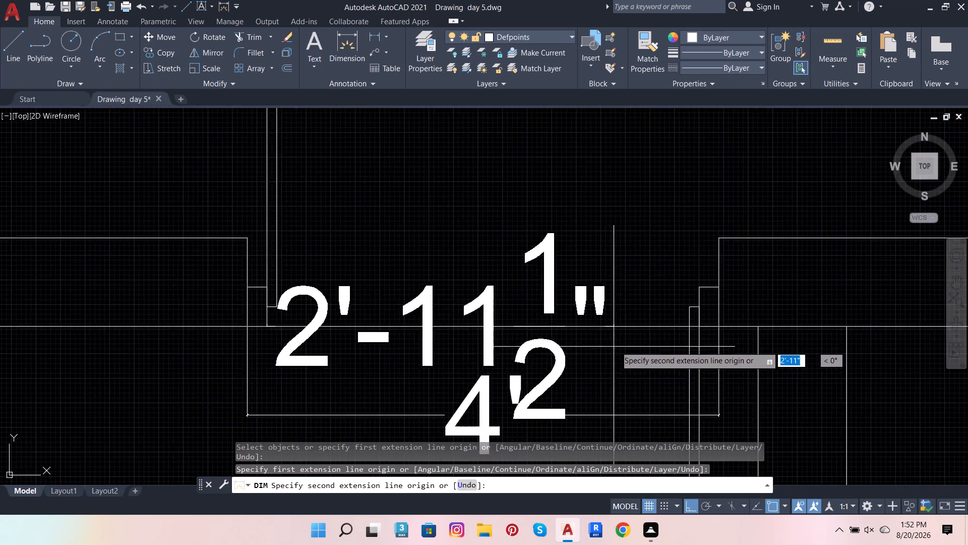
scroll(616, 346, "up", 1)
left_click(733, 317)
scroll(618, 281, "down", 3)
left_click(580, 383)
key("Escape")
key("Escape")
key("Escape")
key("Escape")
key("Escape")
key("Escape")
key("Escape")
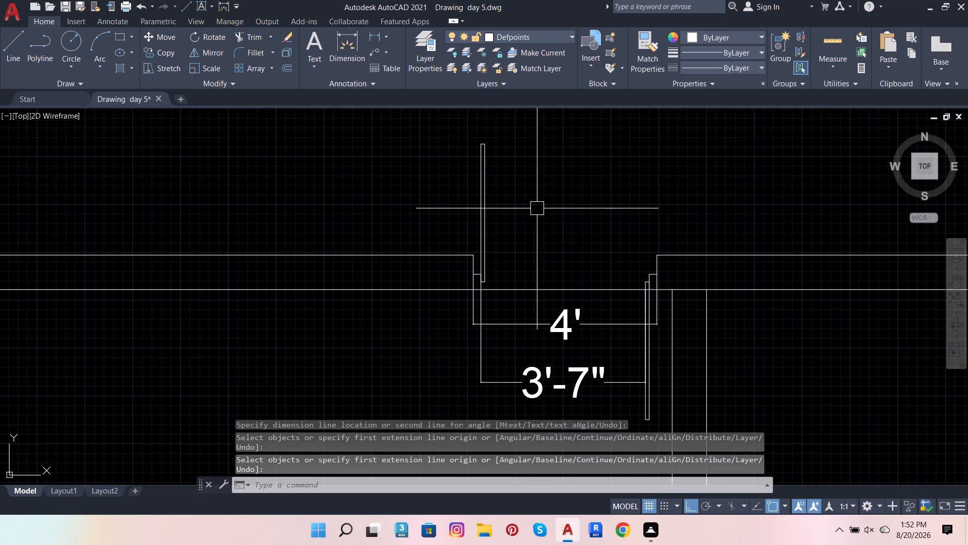
Draw a circle with a 3'7" radius centred above the door opening, between the two door leaves.
left_click(75, 47)
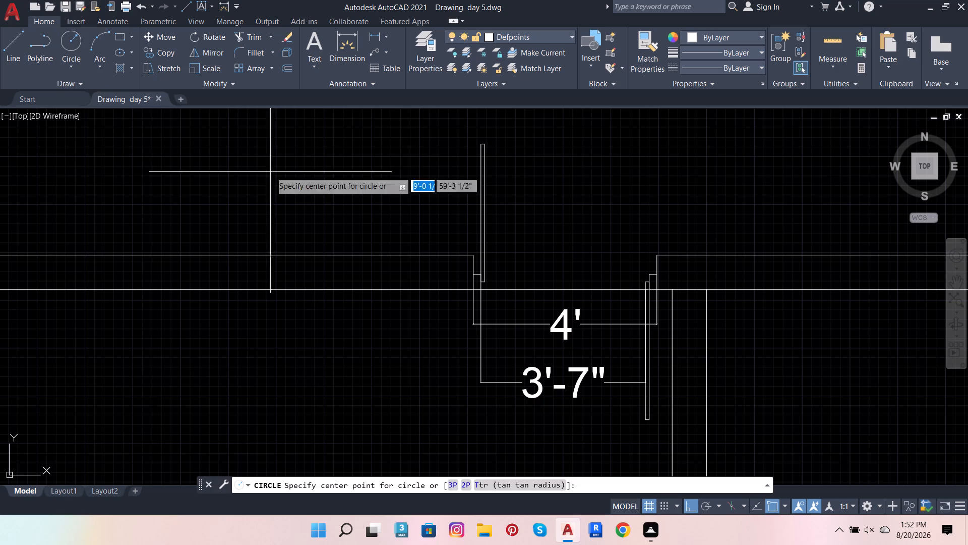
left_click(566, 183)
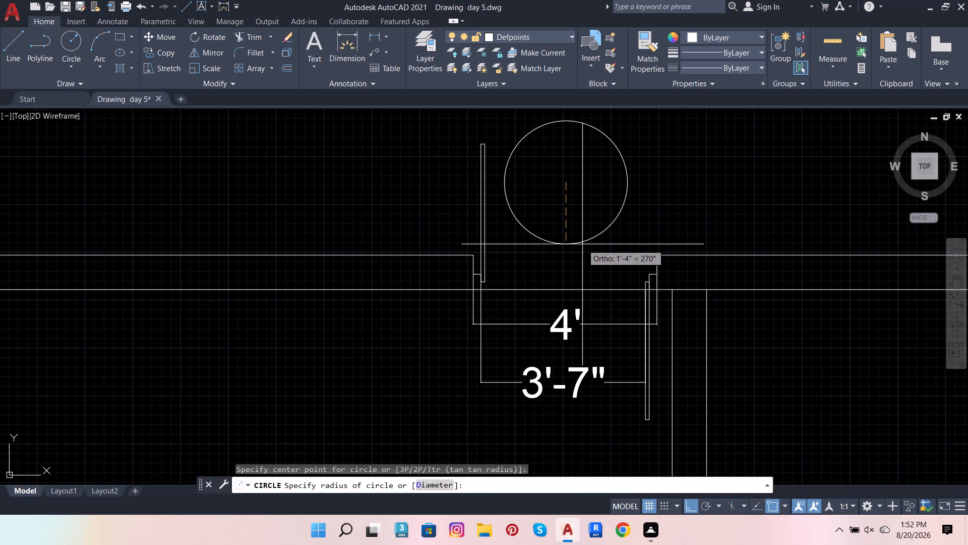
key("3")
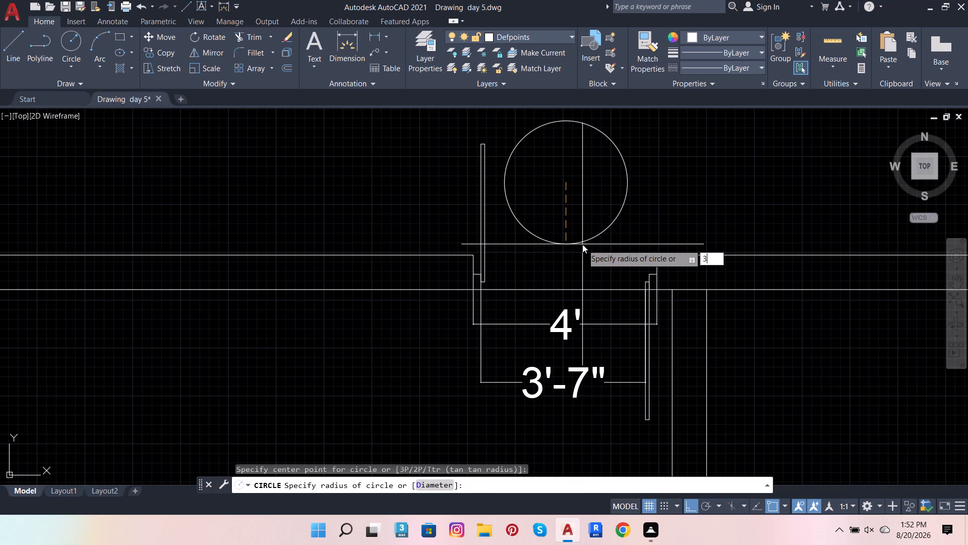
key("apostrophe")
key("7")
key("Return")
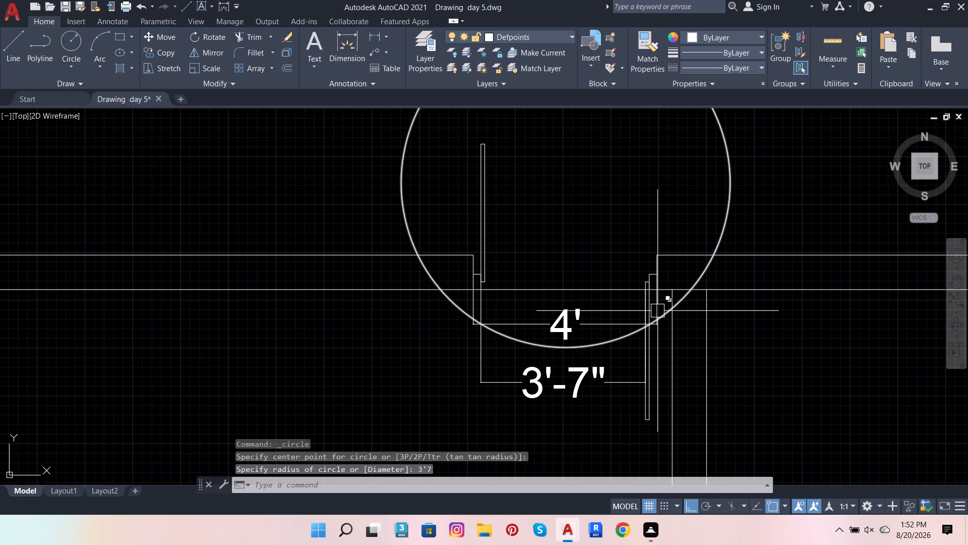
key("Escape")
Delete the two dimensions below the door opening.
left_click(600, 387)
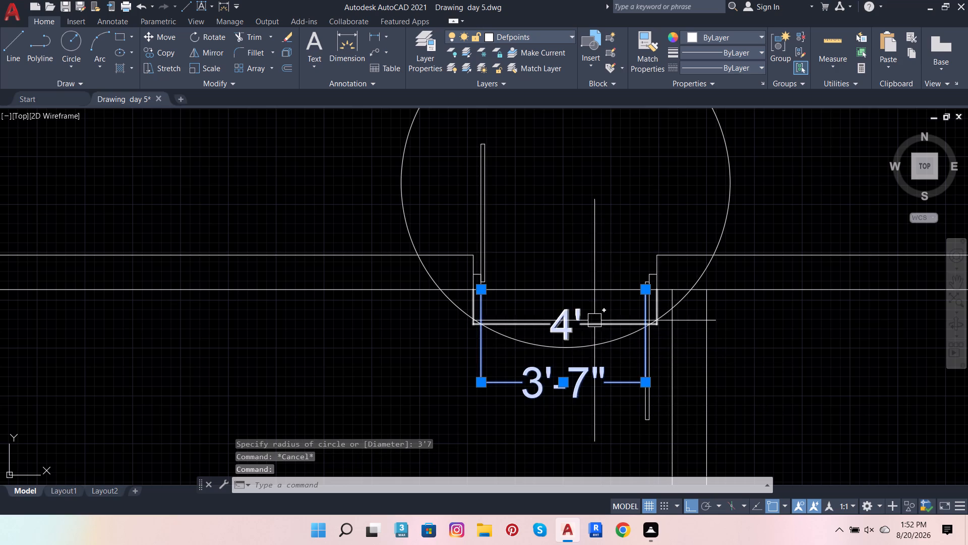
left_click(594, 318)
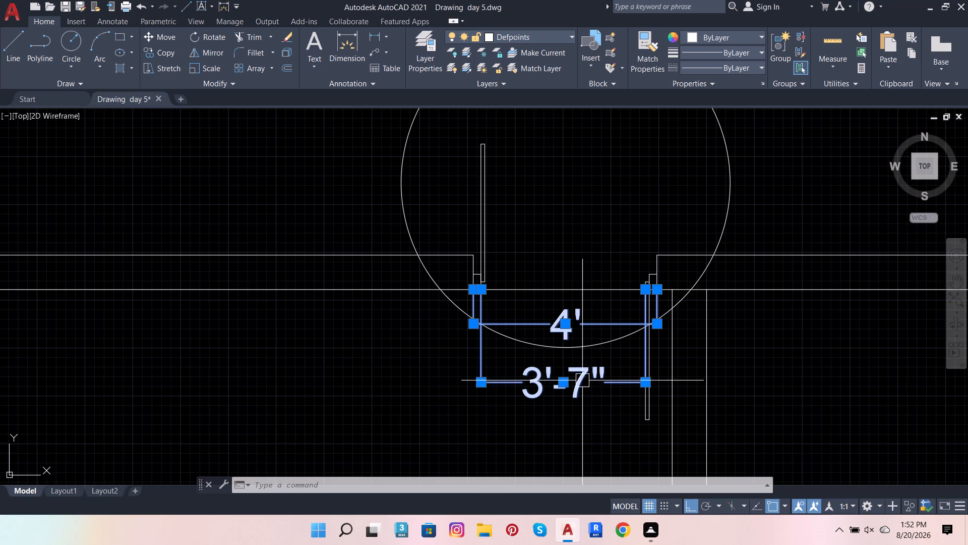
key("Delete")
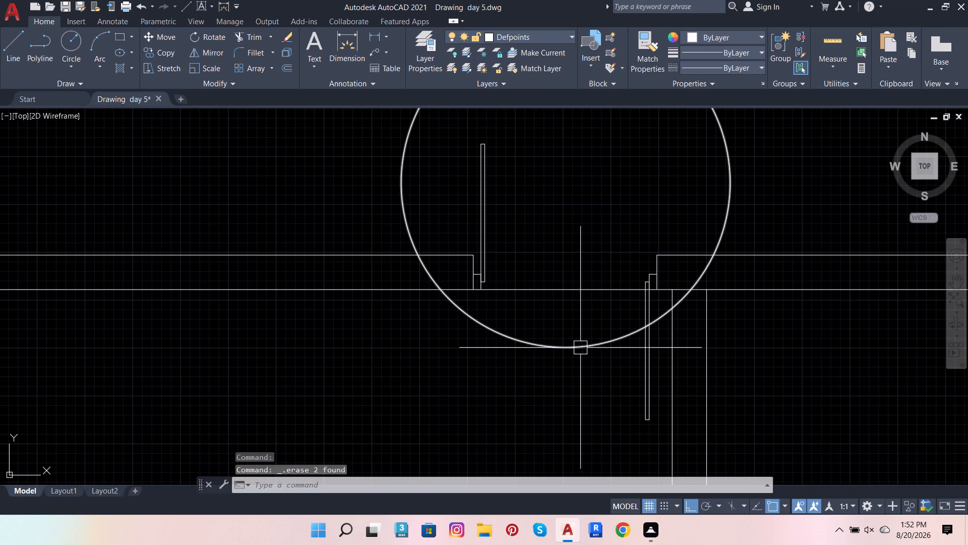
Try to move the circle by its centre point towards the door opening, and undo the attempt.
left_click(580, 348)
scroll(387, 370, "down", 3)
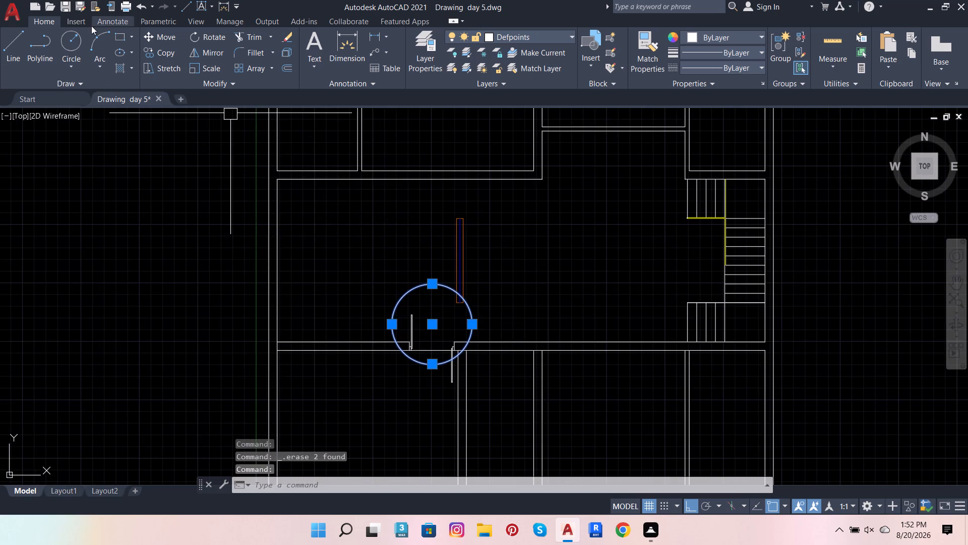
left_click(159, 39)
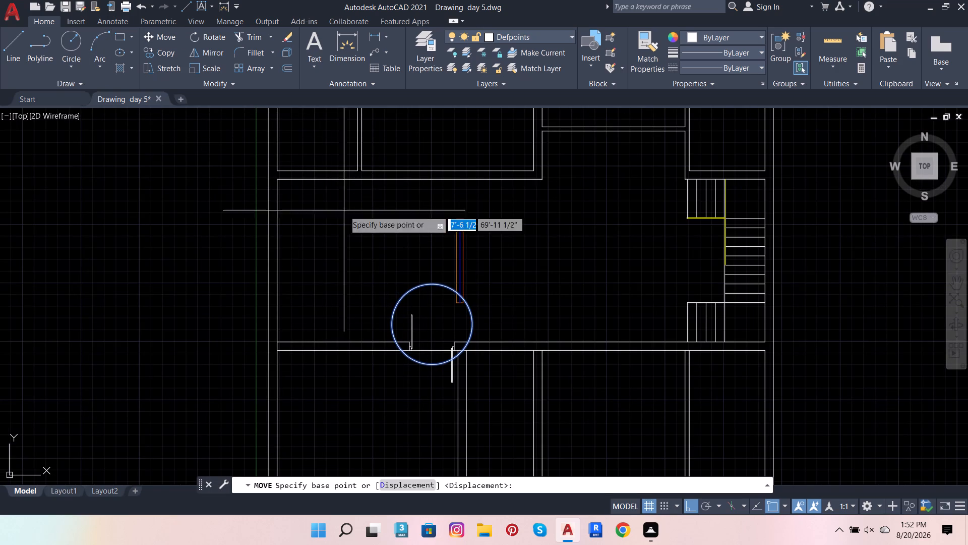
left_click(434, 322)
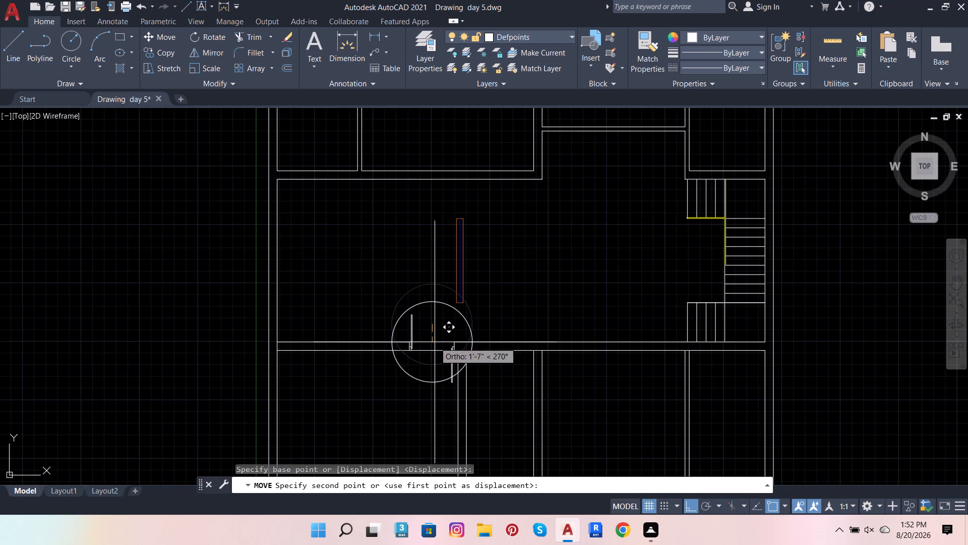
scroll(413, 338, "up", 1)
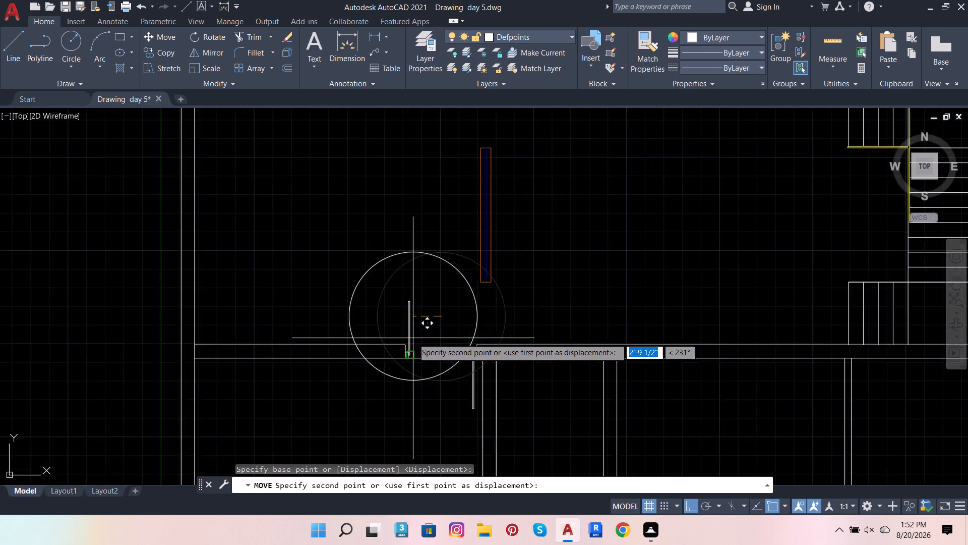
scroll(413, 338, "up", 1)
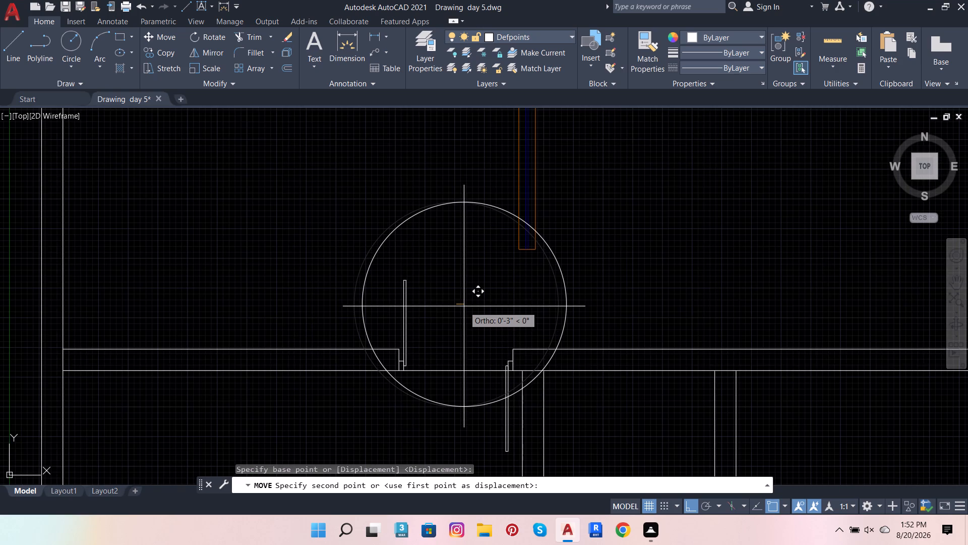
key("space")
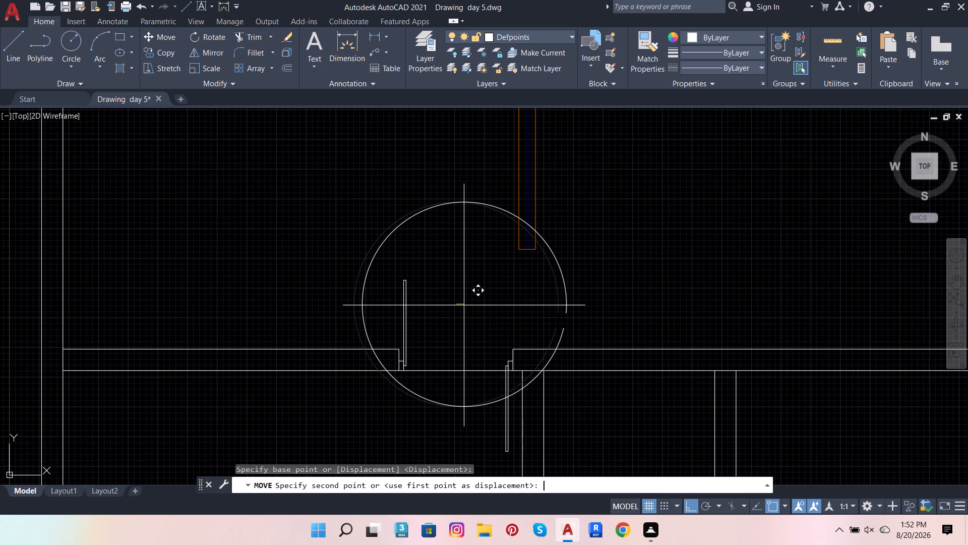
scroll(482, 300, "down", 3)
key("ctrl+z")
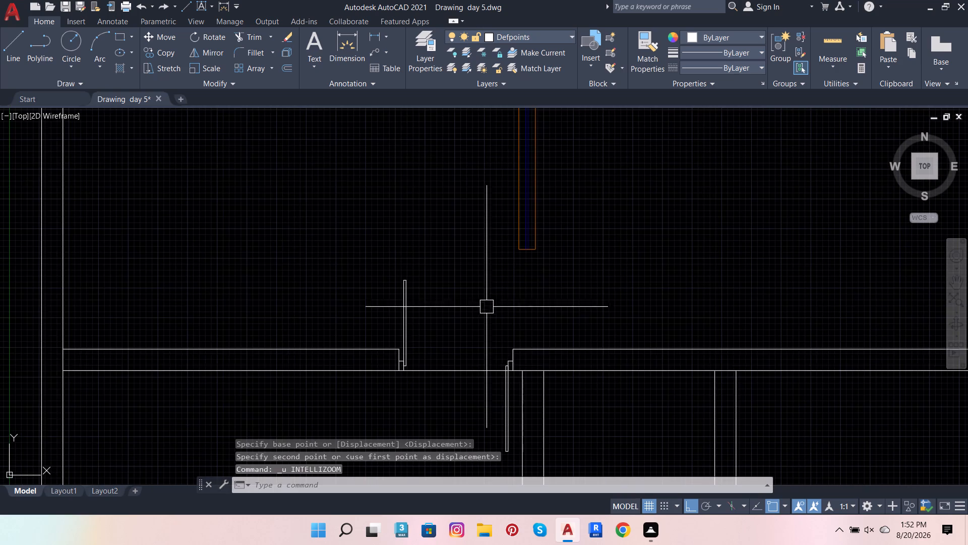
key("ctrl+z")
Draw a vertical line from the circle's centre upward to beyond the top of the circle.
scroll(419, 302, "up", 2)
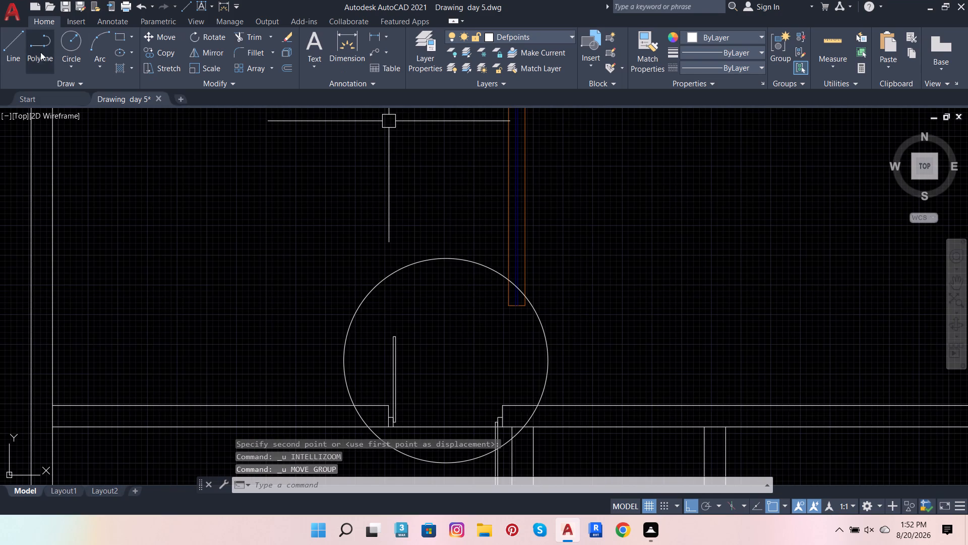
left_click(12, 53)
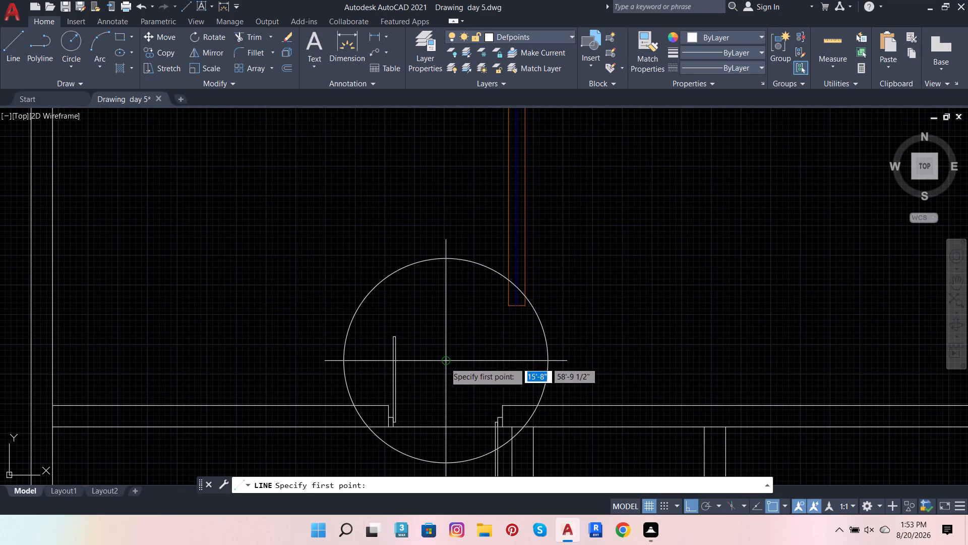
left_click(444, 359)
left_click(428, 182)
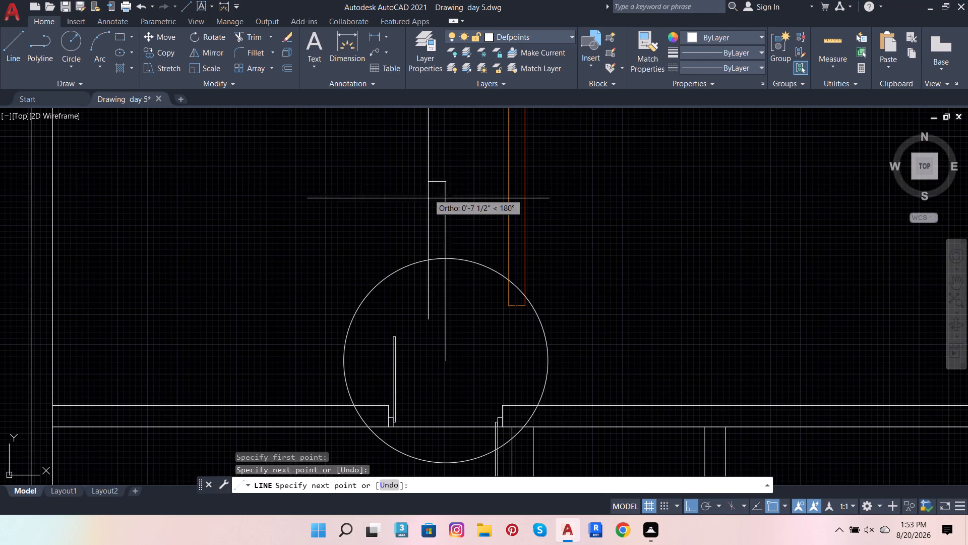
key("Escape")
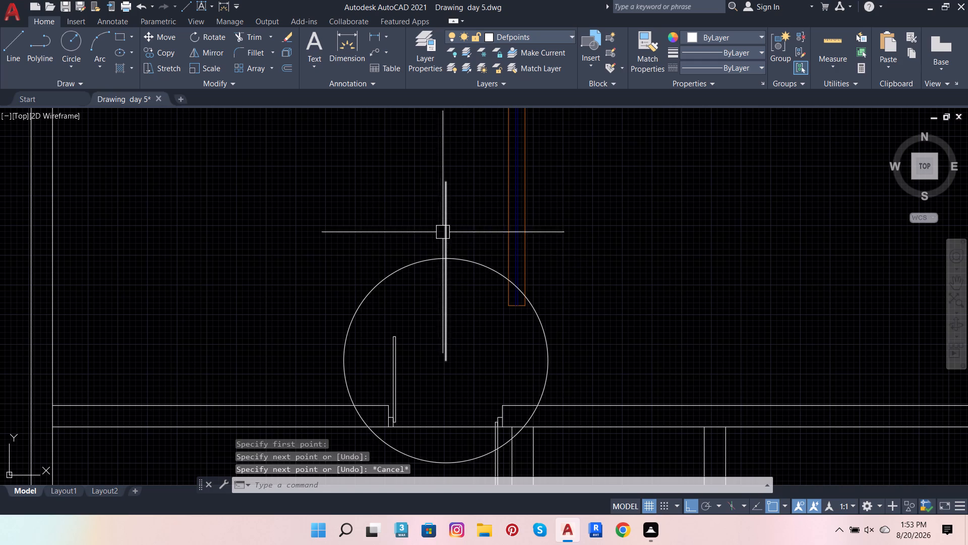
Move the circle and its vertical line from the circle's centre to the lower-left corner of the left door leaf.
left_click(444, 228)
left_click(405, 271)
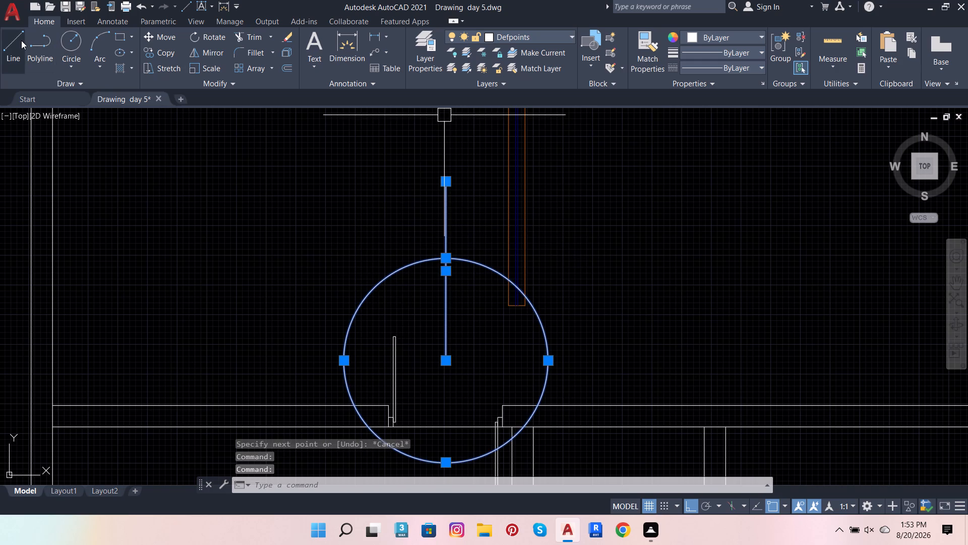
left_click(163, 37)
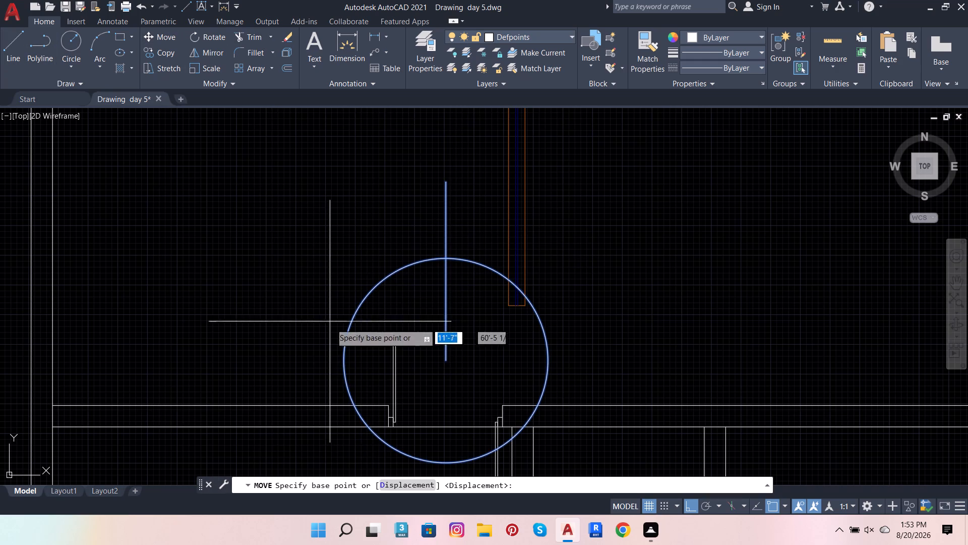
left_click(449, 361)
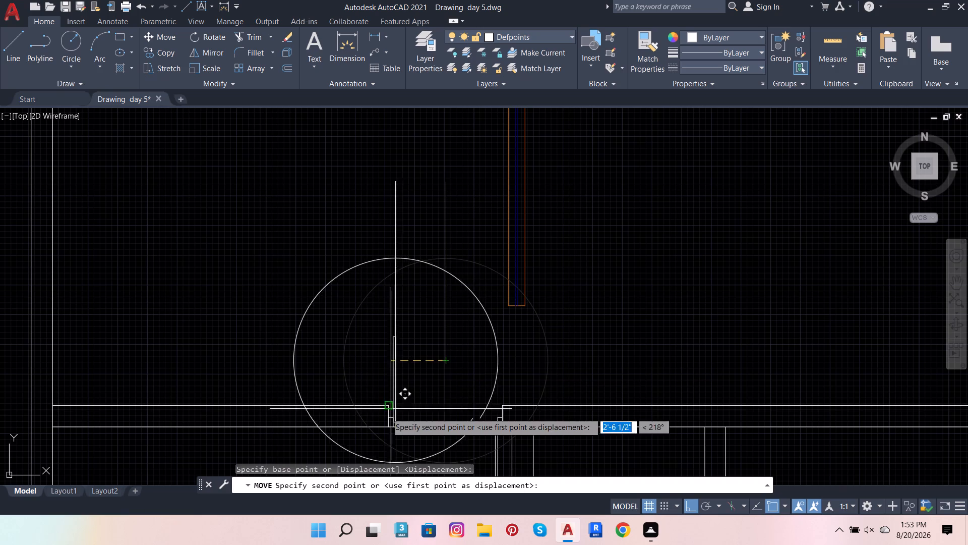
scroll(390, 433, "up", 3)
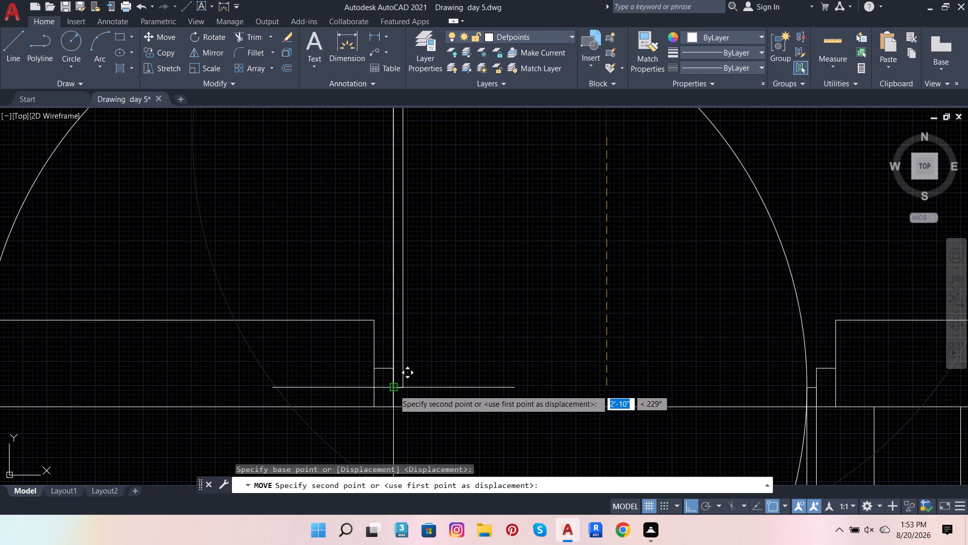
left_click(394, 388)
scroll(457, 422, "down", 3)
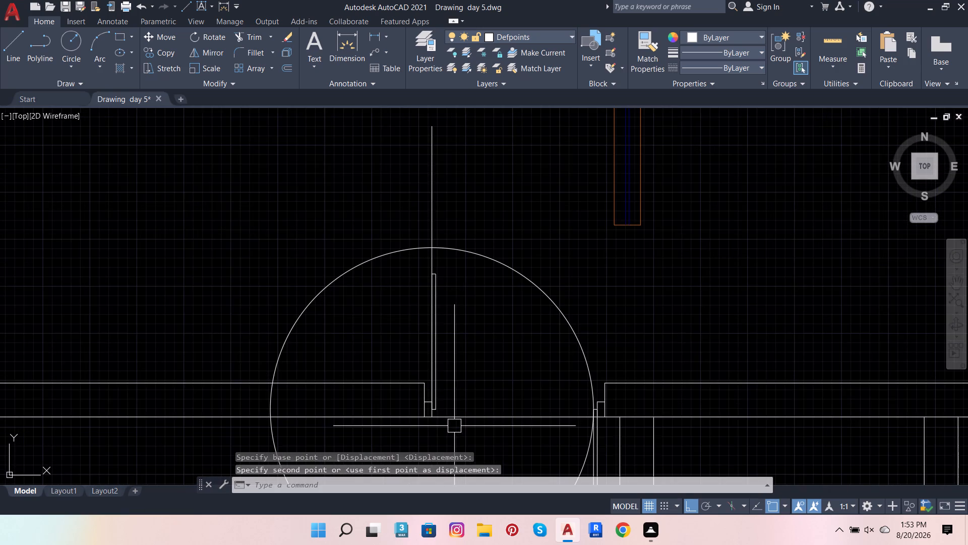
scroll(527, 366, "down", 3)
scroll(527, 382, "up", 3)
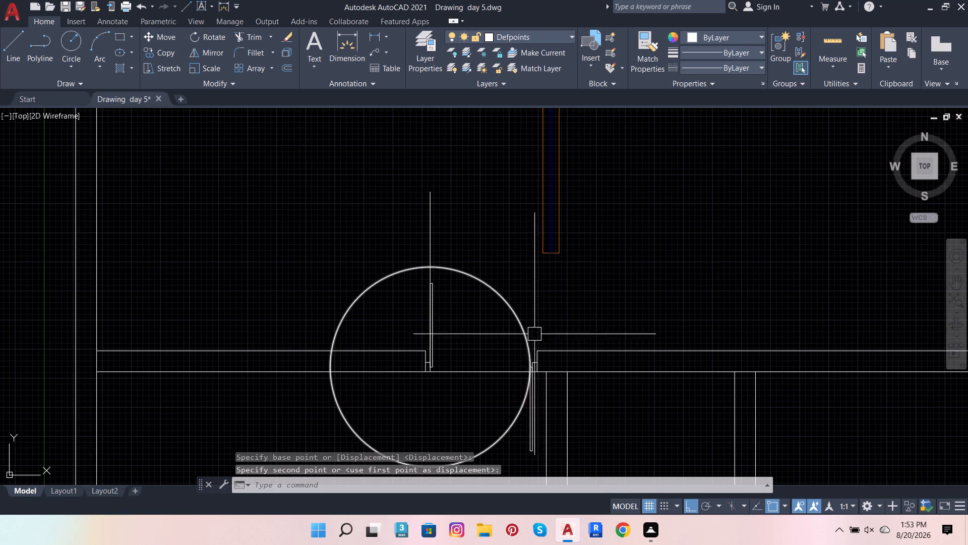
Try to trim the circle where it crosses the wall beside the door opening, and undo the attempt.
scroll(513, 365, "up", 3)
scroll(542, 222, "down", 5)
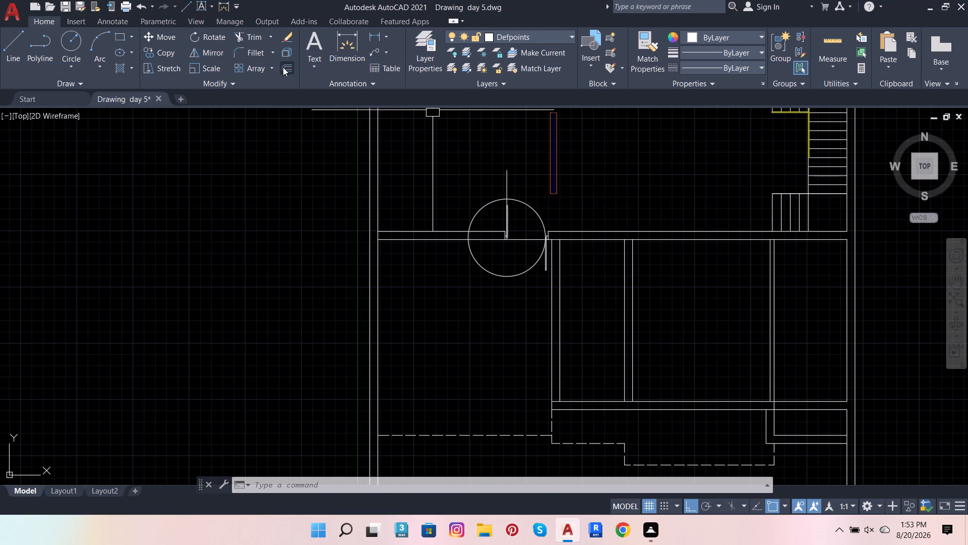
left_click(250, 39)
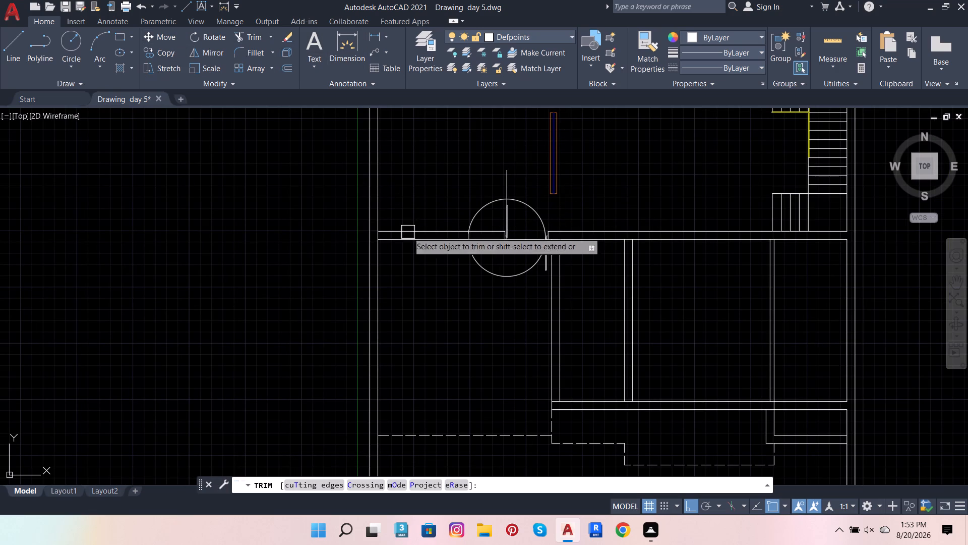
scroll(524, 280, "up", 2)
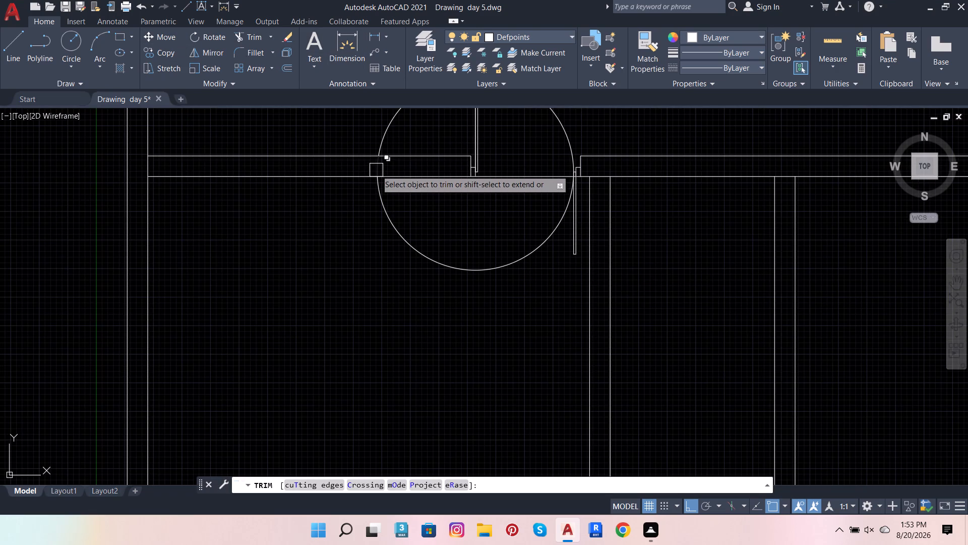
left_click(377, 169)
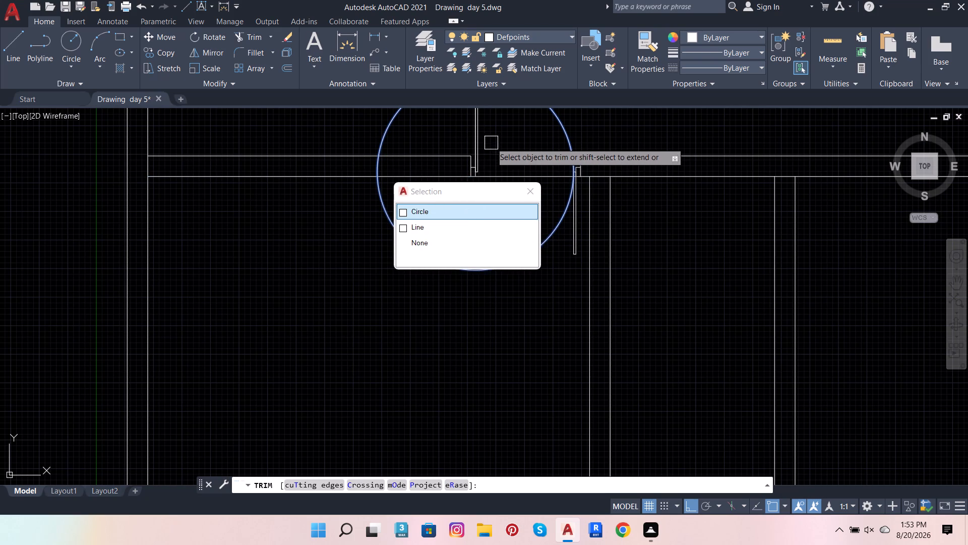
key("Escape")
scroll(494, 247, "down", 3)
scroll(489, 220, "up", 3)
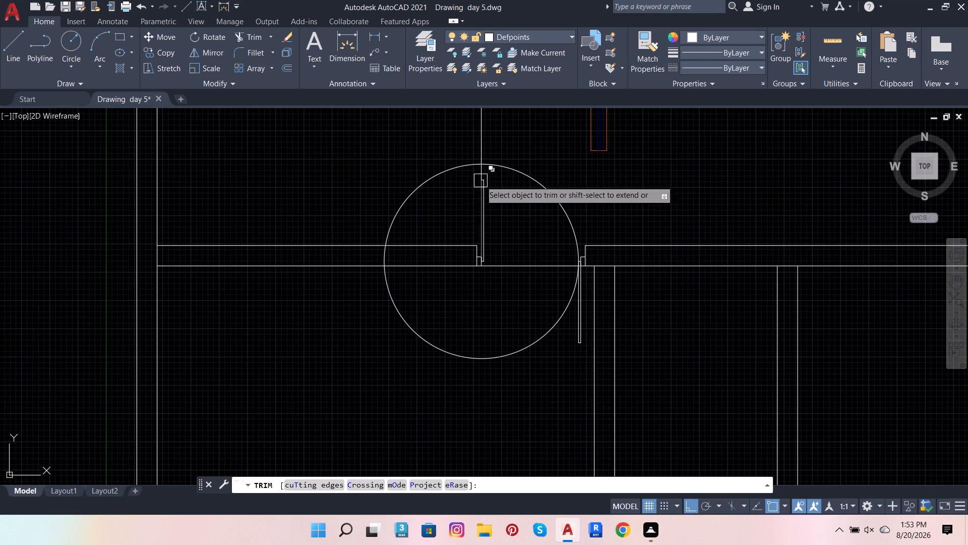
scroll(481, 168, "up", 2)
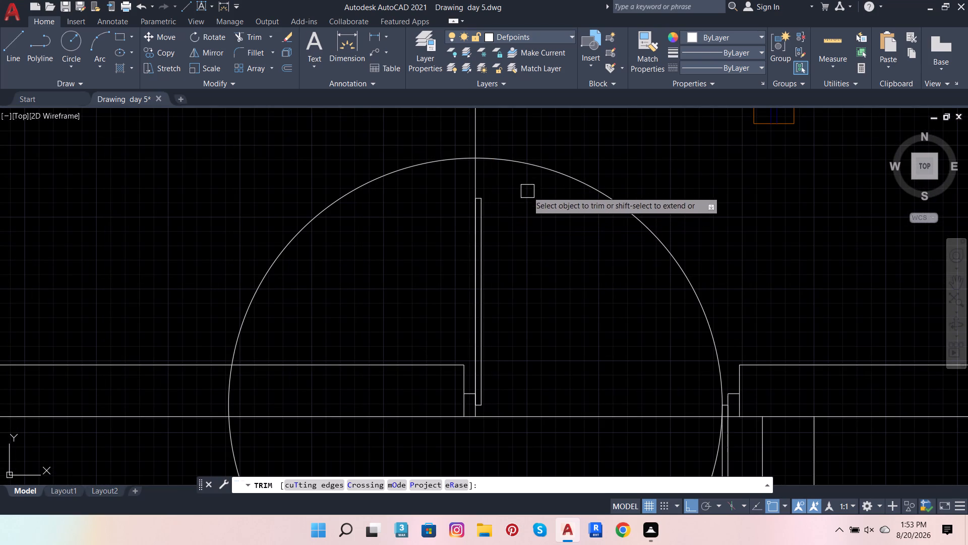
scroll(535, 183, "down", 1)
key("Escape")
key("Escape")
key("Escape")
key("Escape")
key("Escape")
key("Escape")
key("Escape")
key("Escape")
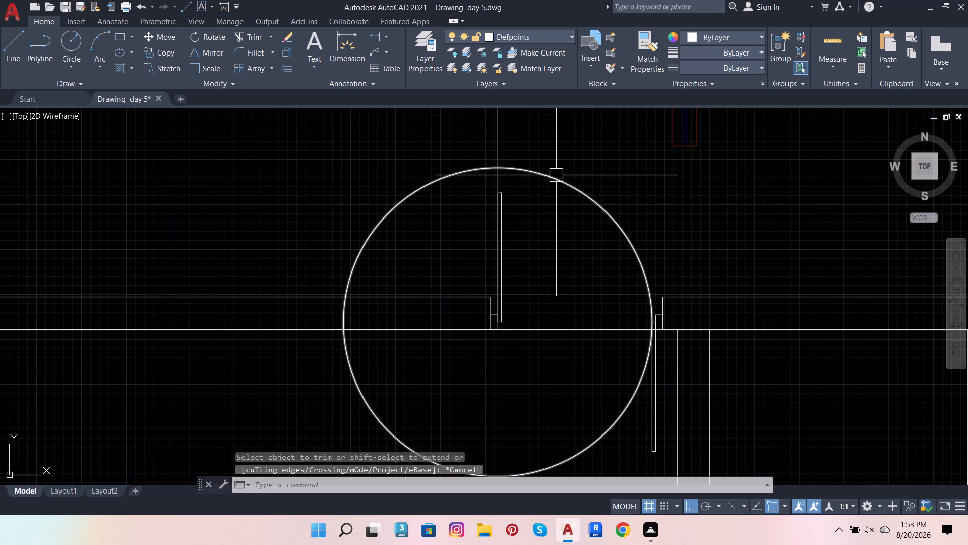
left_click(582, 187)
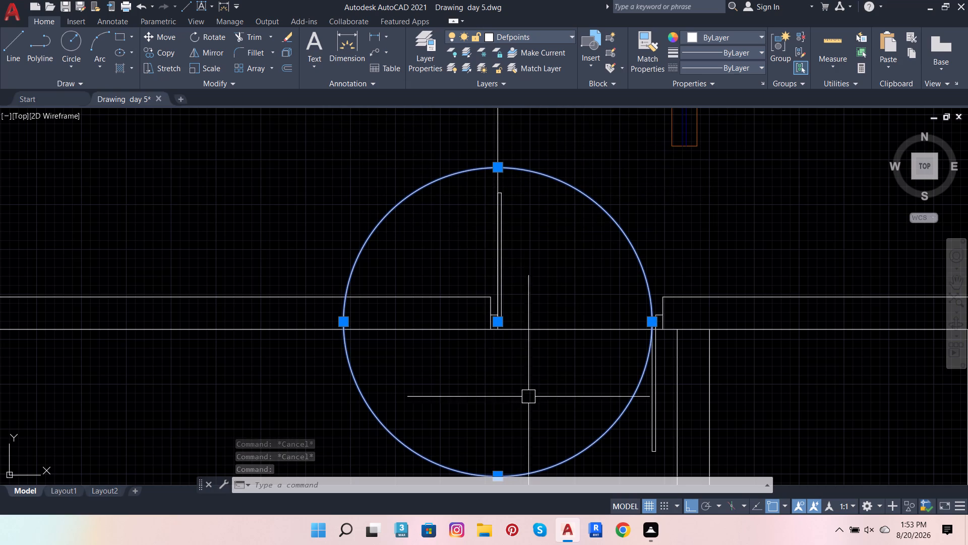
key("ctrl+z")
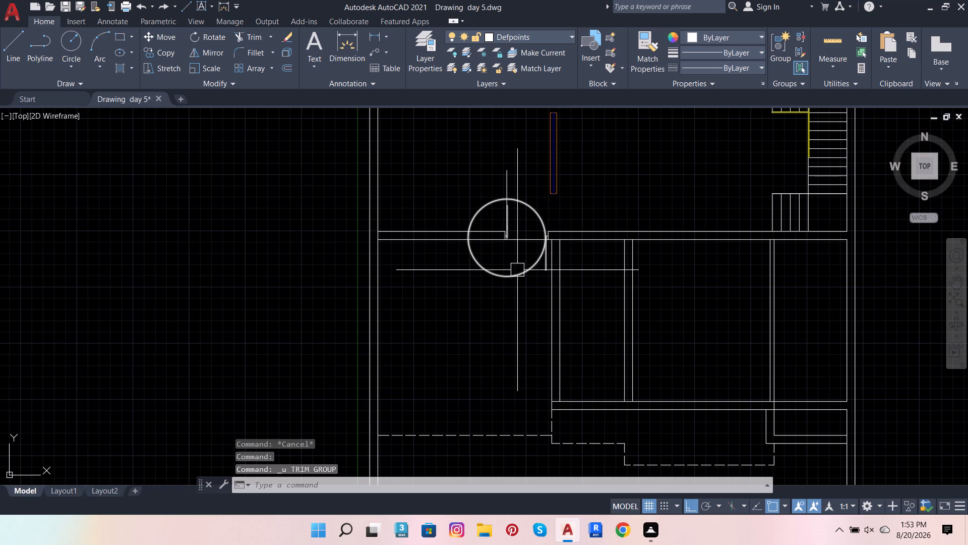
Delete the circle at the door opening and the vertical line running up from its centre.
left_click(517, 270)
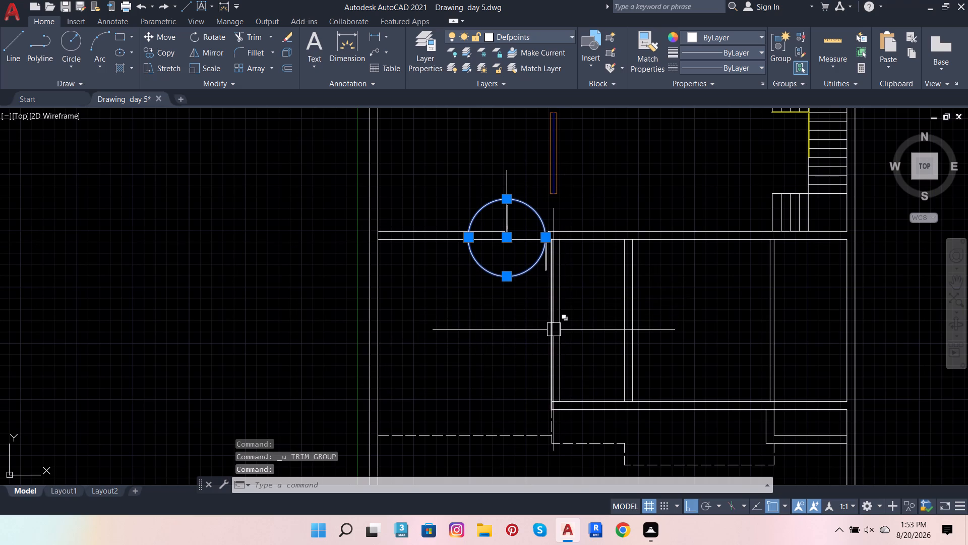
key("Delete")
scroll(461, 318, "down", 2)
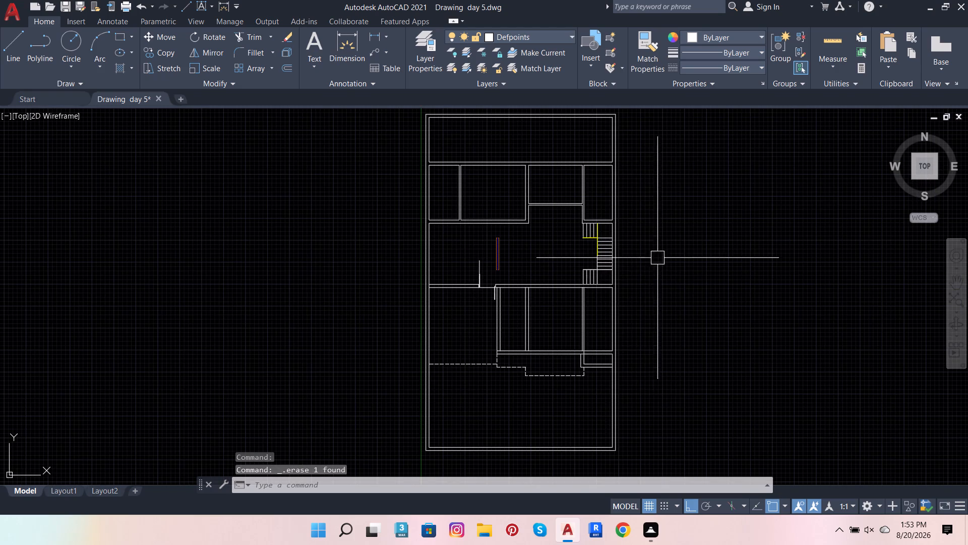
scroll(554, 239, "up", 4)
left_click(207, 299)
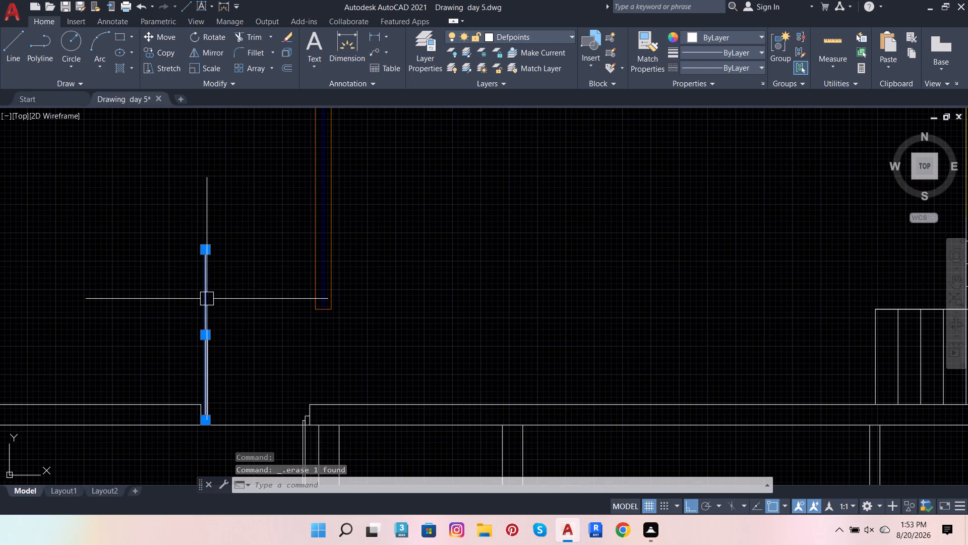
key("Delete")
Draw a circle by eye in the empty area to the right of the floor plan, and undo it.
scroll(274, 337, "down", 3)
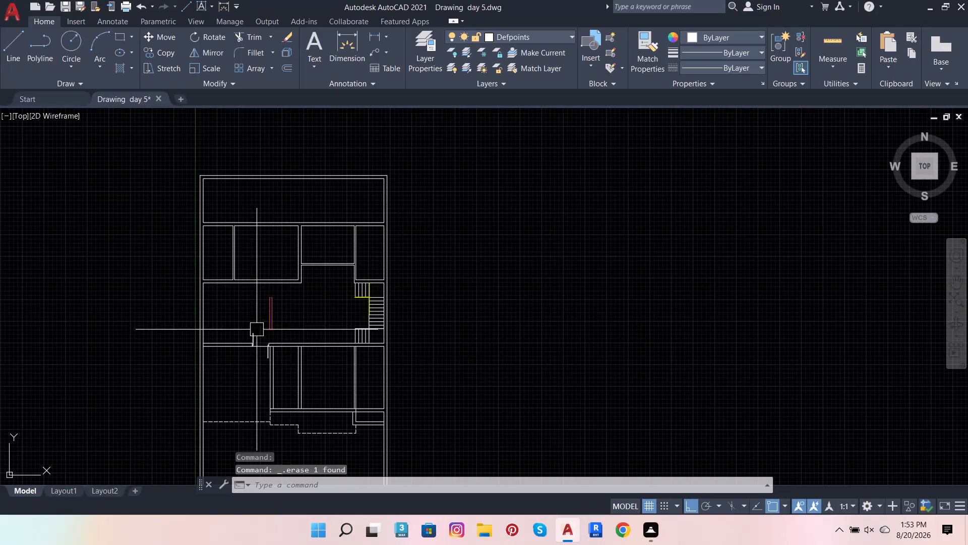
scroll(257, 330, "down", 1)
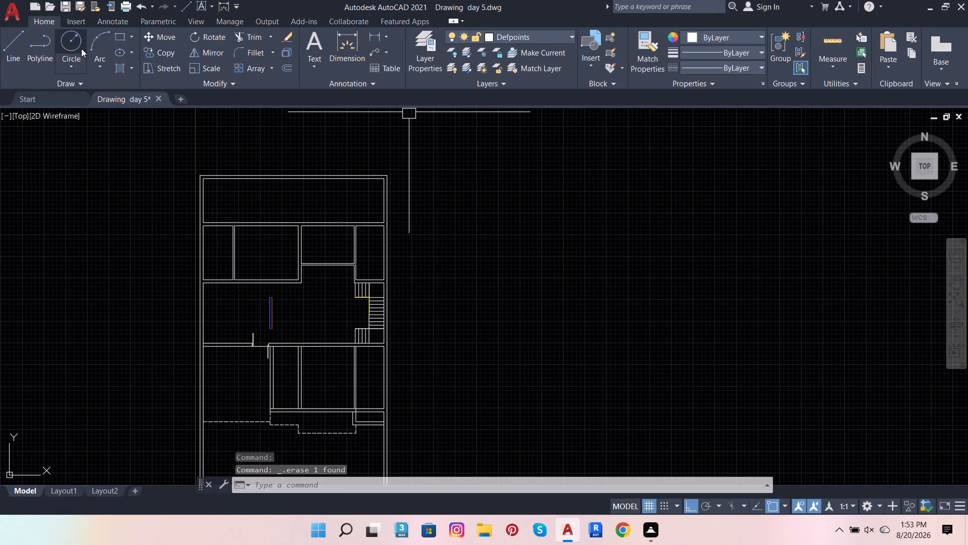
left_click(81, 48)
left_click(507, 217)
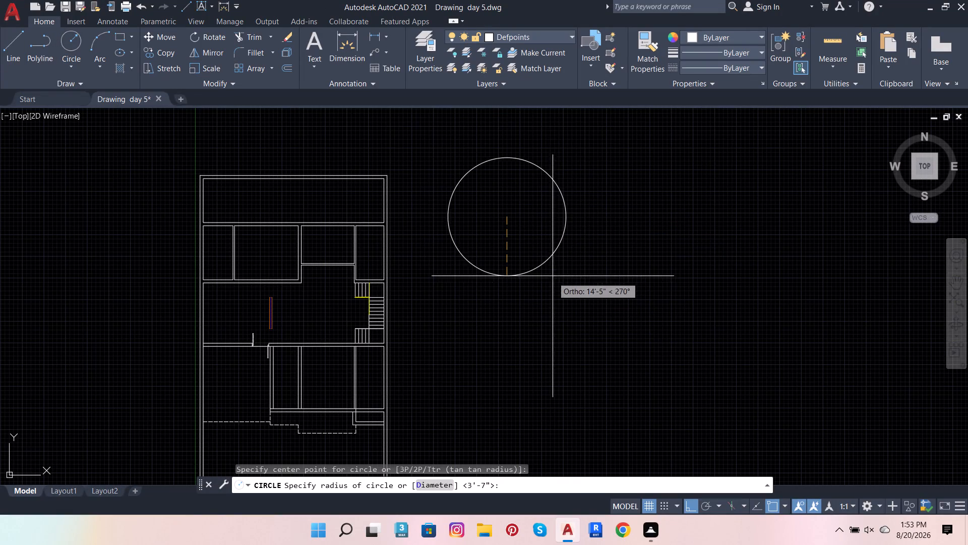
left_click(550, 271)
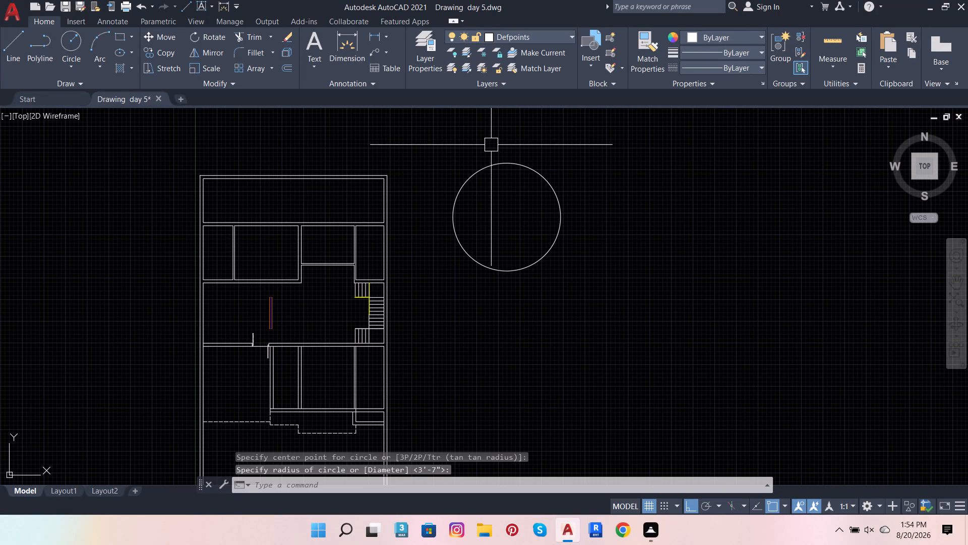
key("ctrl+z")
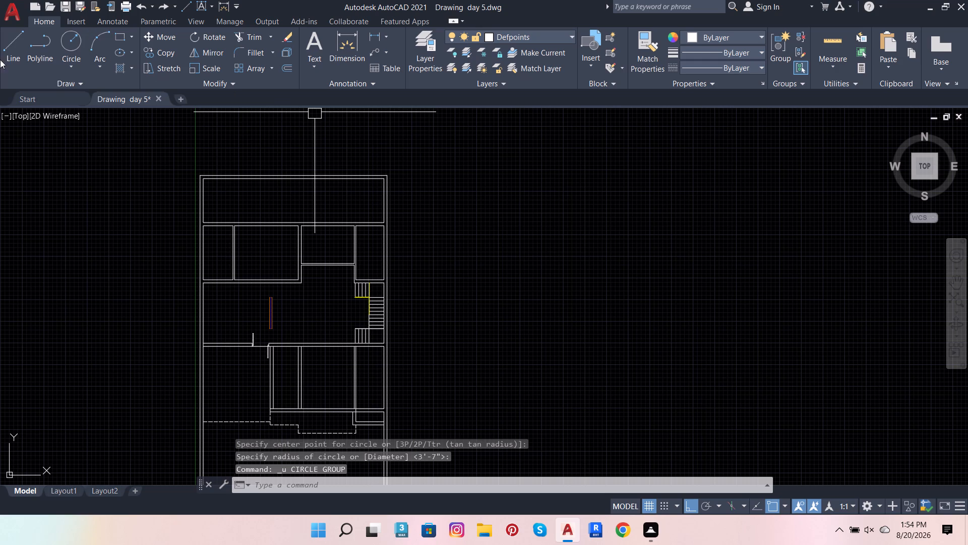
Draw a circle with a radius of 3'7" in the empty area to the right of the floor plan.
left_click(72, 36)
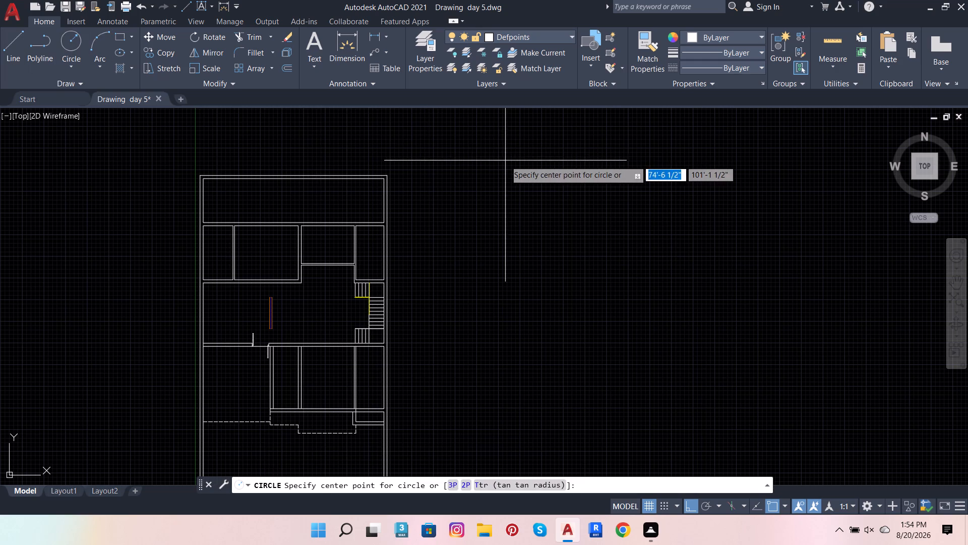
left_click(506, 160)
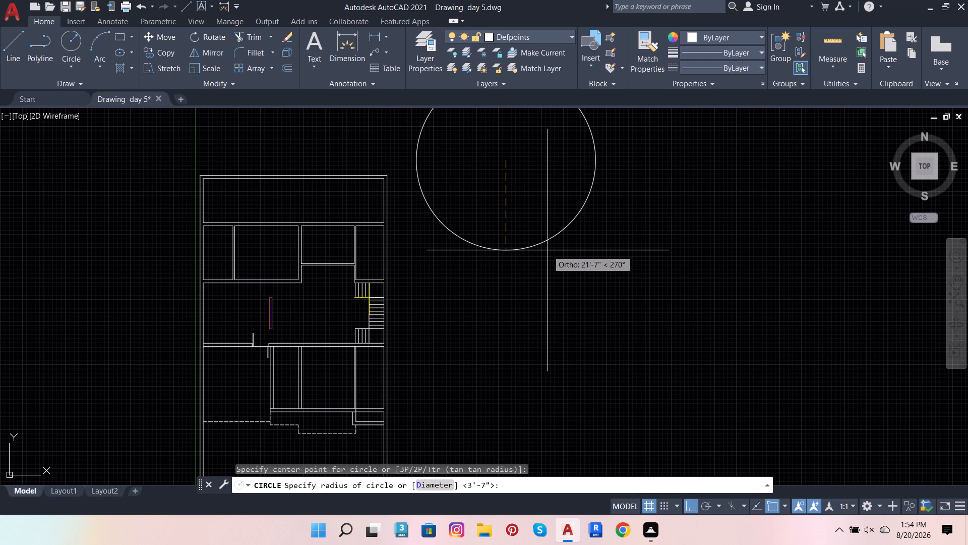
key("3")
key("apostrophe")
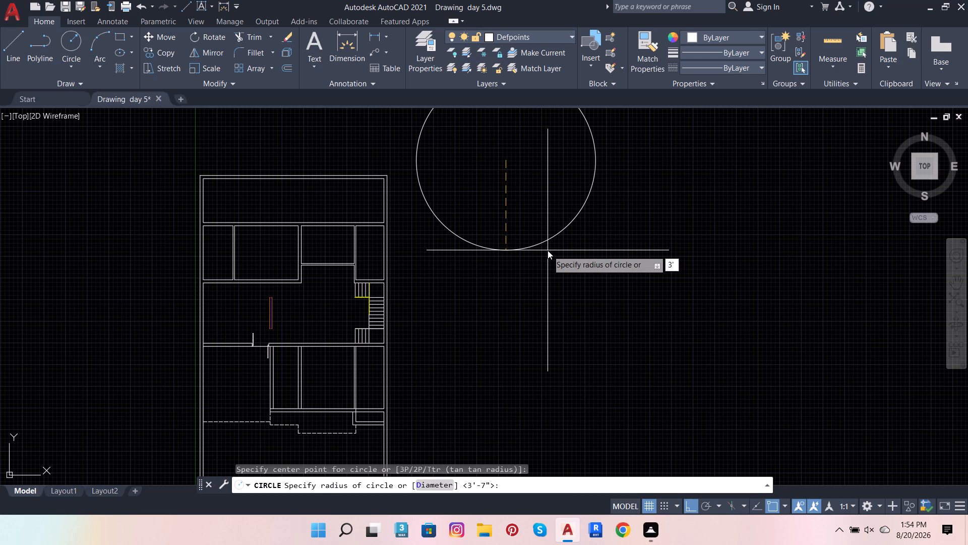
key("7")
key("Return")
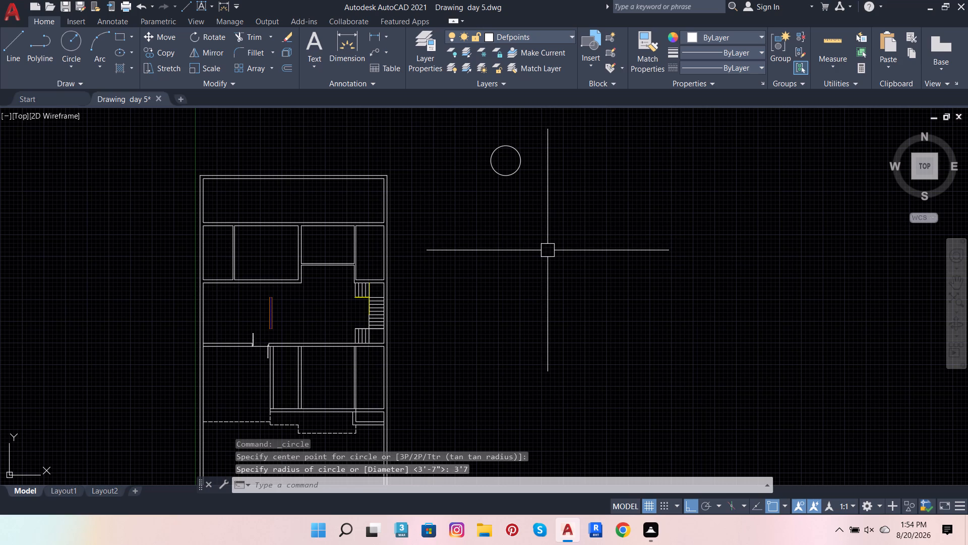
Draw a vertical line from the circle's centre up past its top and trim off the part outside the circle.
scroll(513, 166, "up", 2)
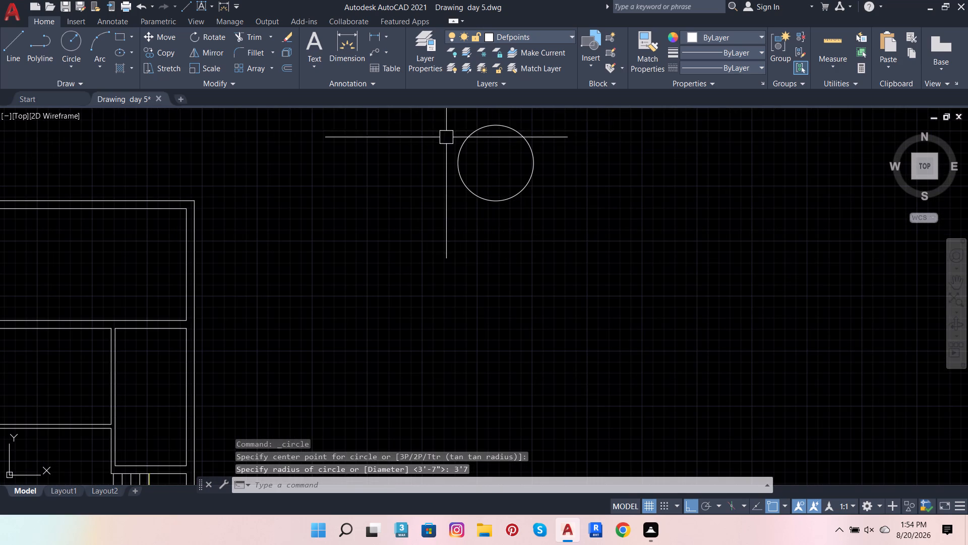
left_click(8, 44)
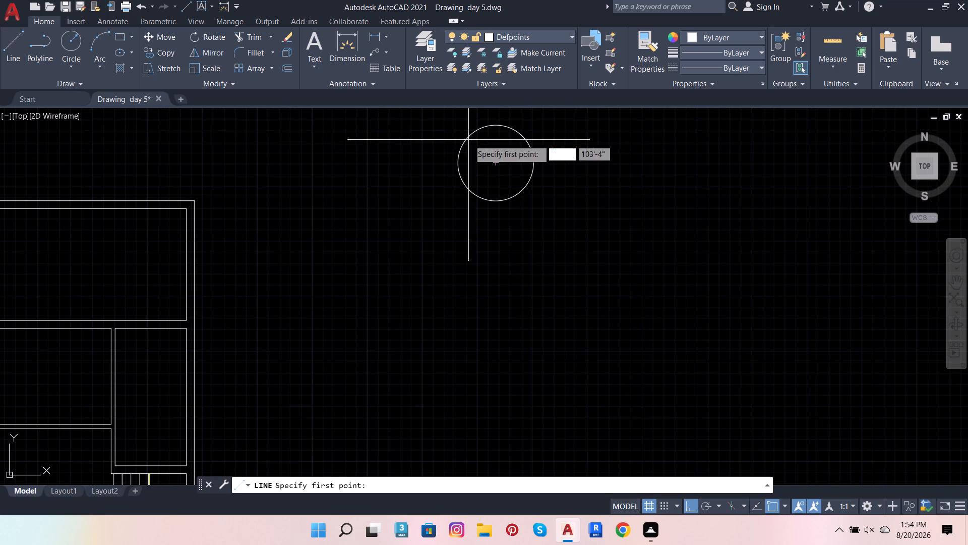
left_click(499, 161)
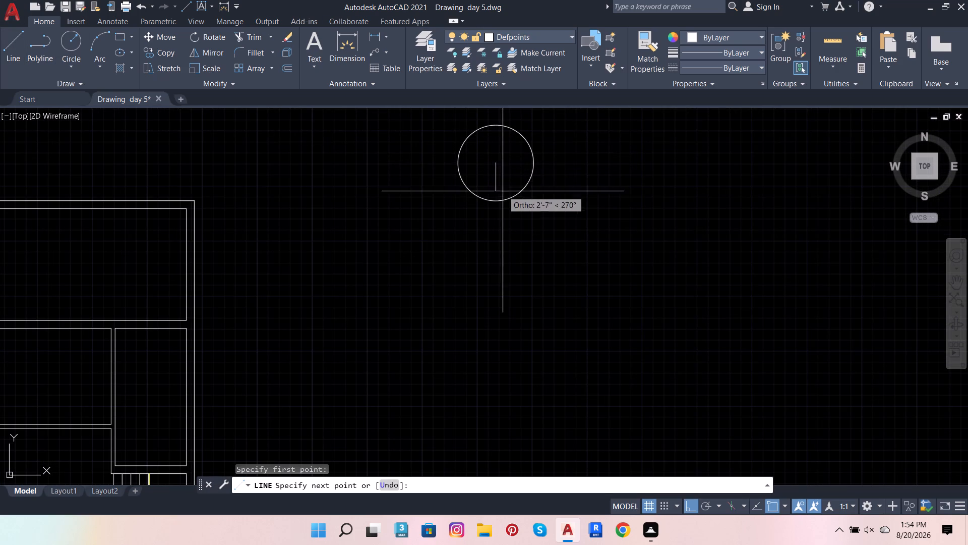
scroll(502, 197, "down", 1)
scroll(490, 137, "up", 2)
scroll(534, 168, "up", 2)
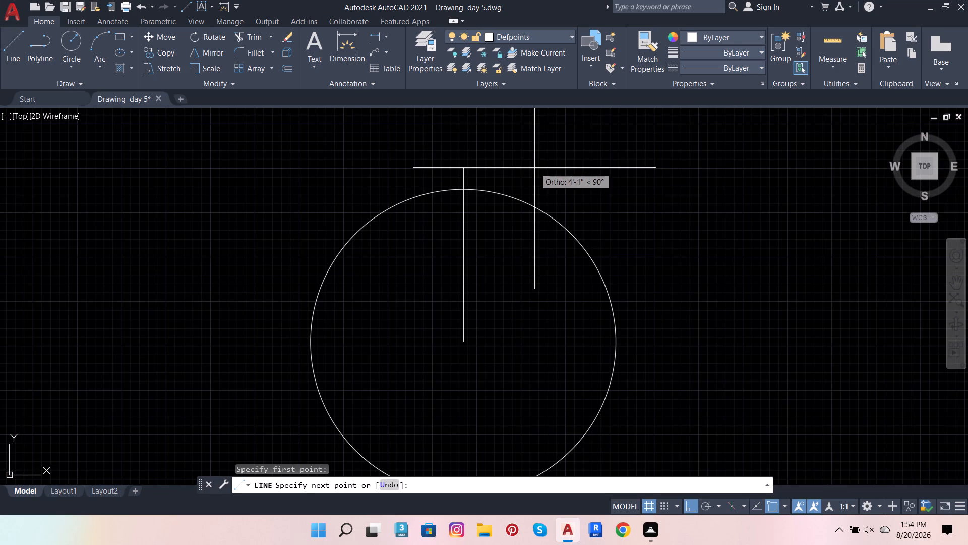
left_click(524, 157)
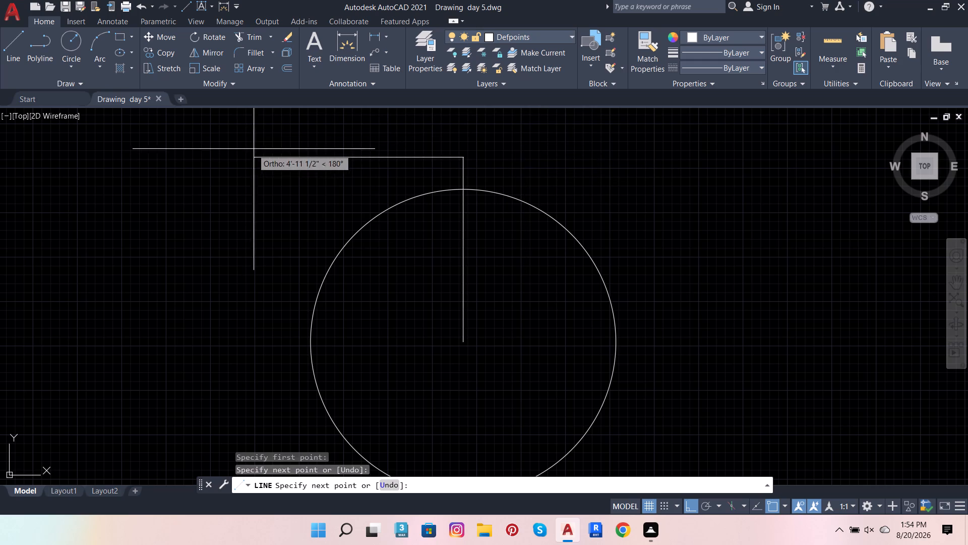
key("Escape")
key("Escape")
key("Escape")
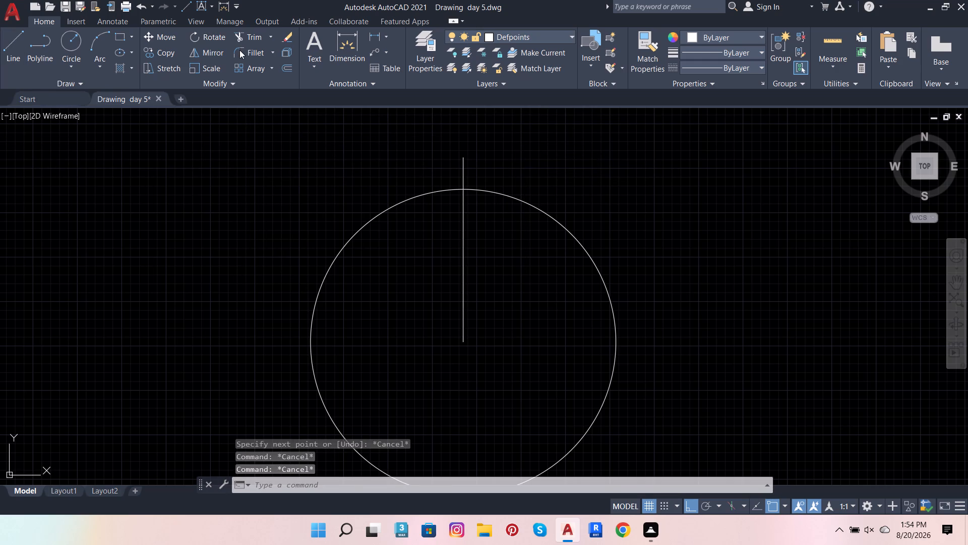
left_click(239, 36)
left_click(463, 168)
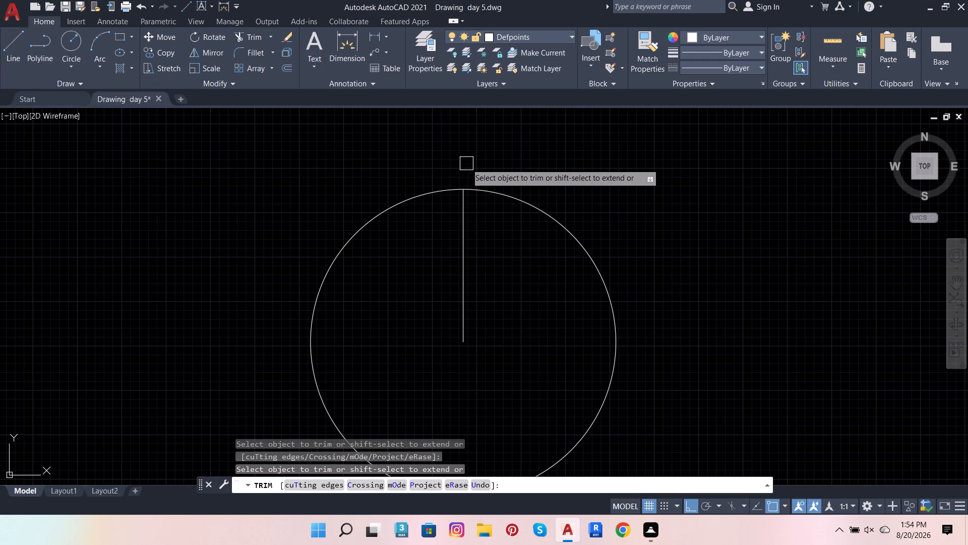
Draw a horizontal line from the circle's centre to the right past its edge and trim off the part outside the circle.
left_click(16, 56)
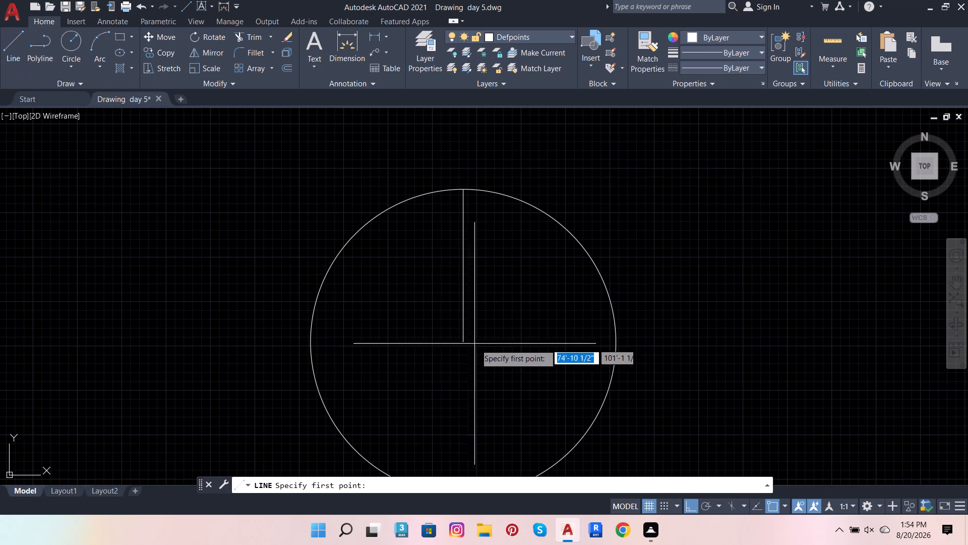
left_click_drag(466, 342, 475, 341)
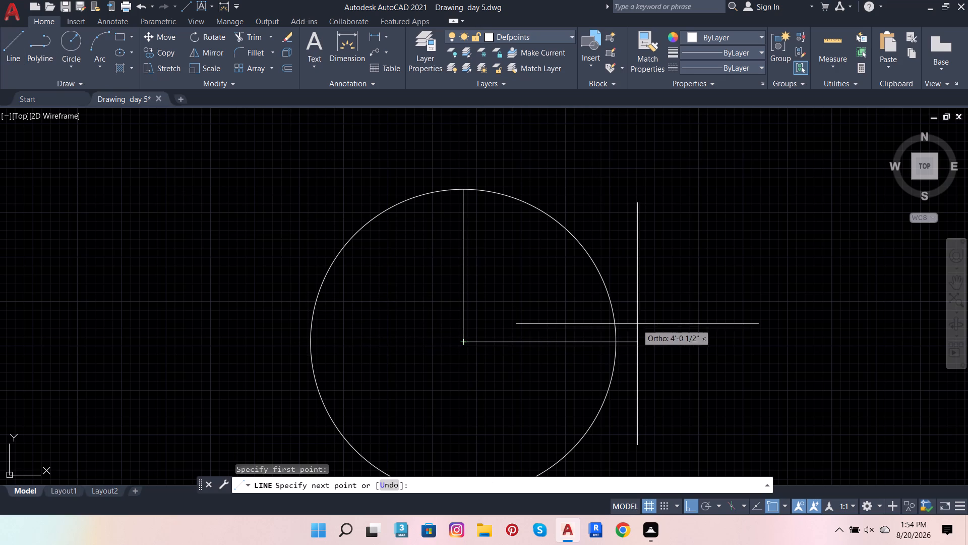
left_click(679, 317)
key("Escape")
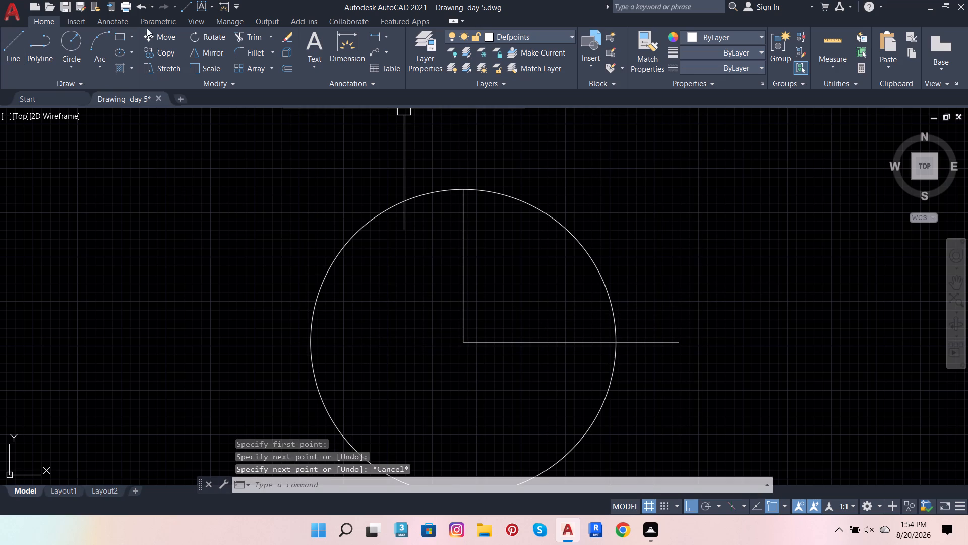
left_click(250, 38)
left_click(649, 345)
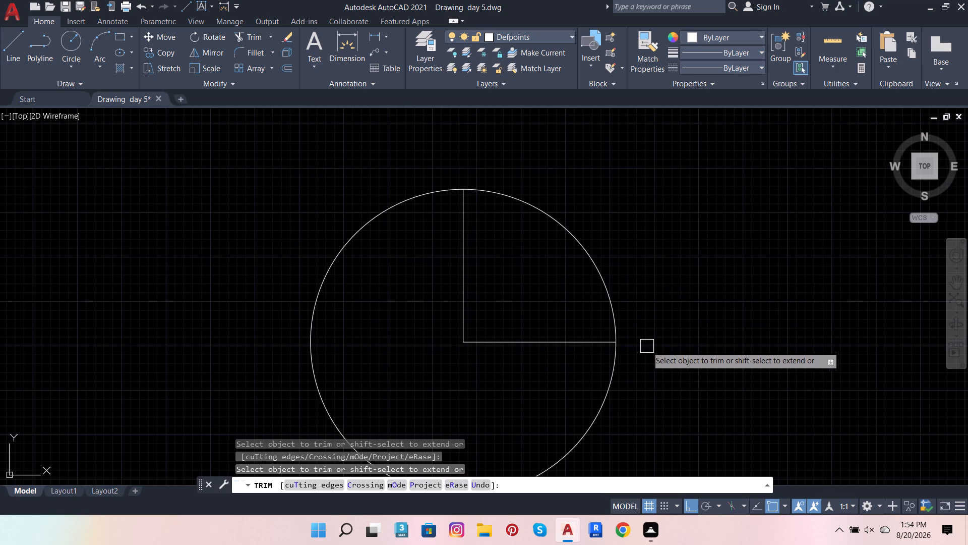
Trim away the rest of the circle so only the upper-right quarter arc between the two radius lines is left.
left_click(610, 369)
key("Escape")
key("Escape")
key("Escape")
key("Escape")
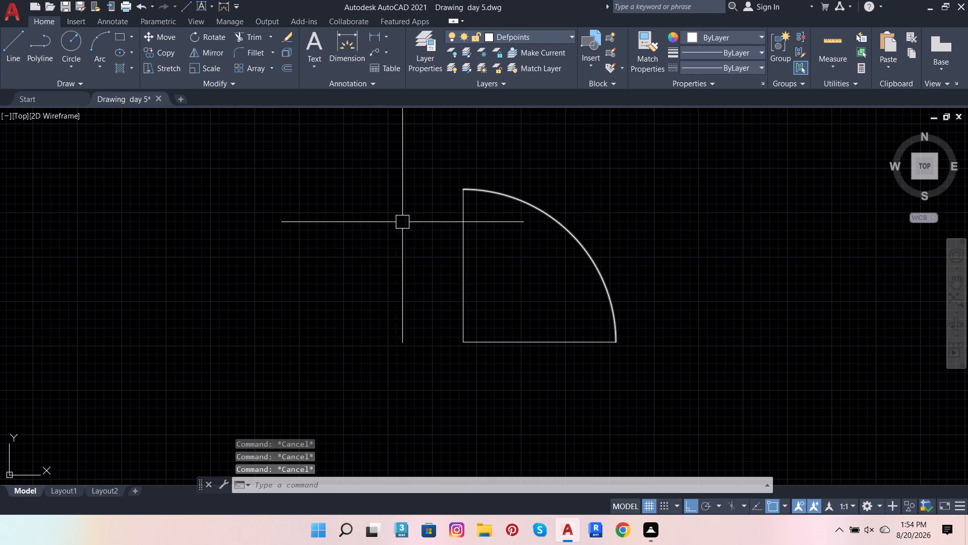
Move the quarter-circle swing with its two radius lines by their shared corner onto the left jamb corner of the door opening.
left_click_drag(388, 150, 393, 152)
left_click_drag(663, 432, 651, 428)
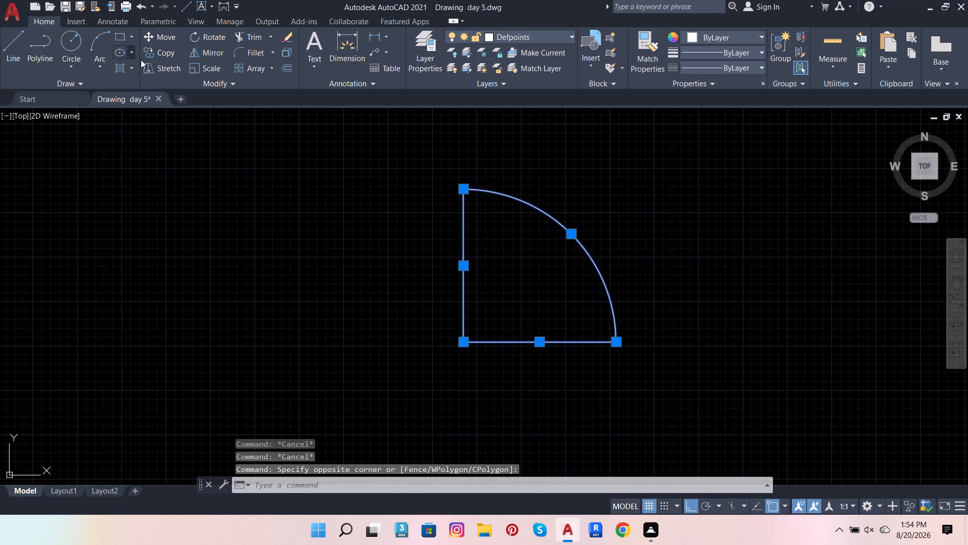
left_click(149, 38)
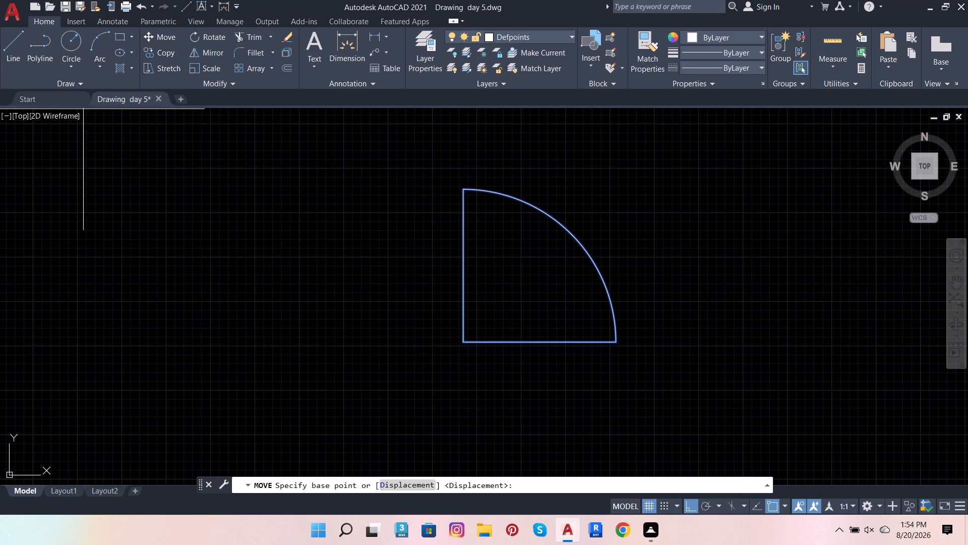
left_click(463, 341)
scroll(653, 294, "down", 9)
scroll(631, 338, "up", 4)
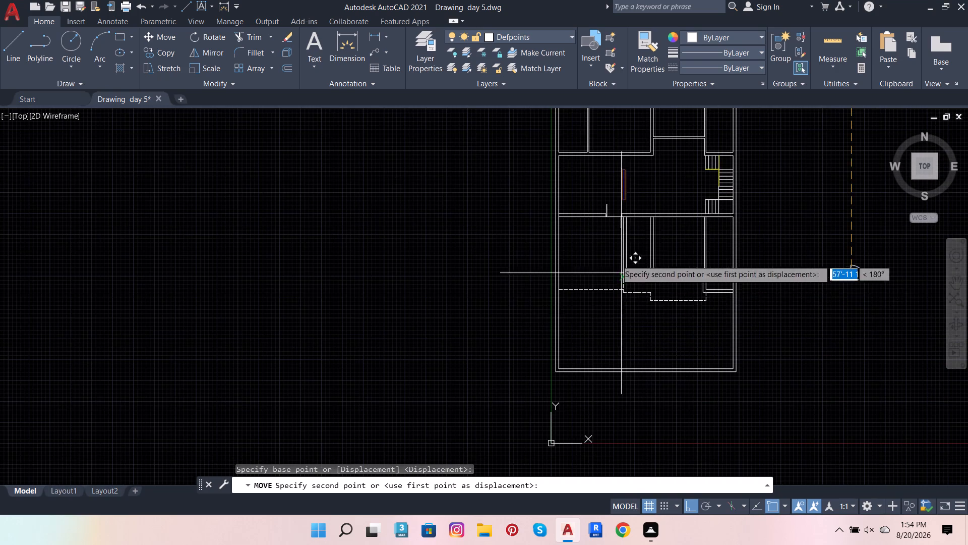
scroll(593, 210, "up", 5)
scroll(673, 258, "up", 3)
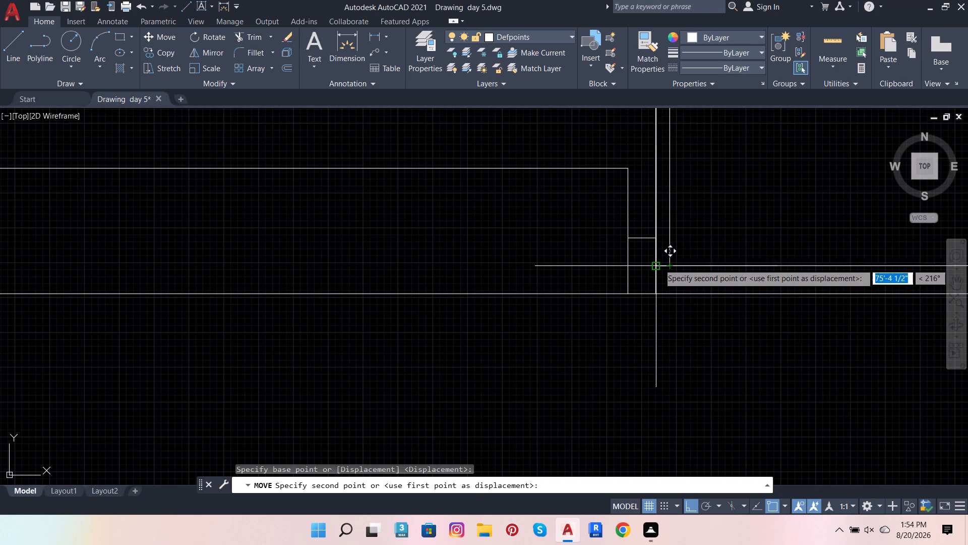
left_click(659, 264)
Mirror the quarter arc and its vertical line below the wall about the horizontal line across the door opening, keeping the originals.
scroll(505, 324, "down", 3)
scroll(694, 291, "up", 2)
scroll(723, 284, "down", 3)
scroll(725, 267, "up", 2)
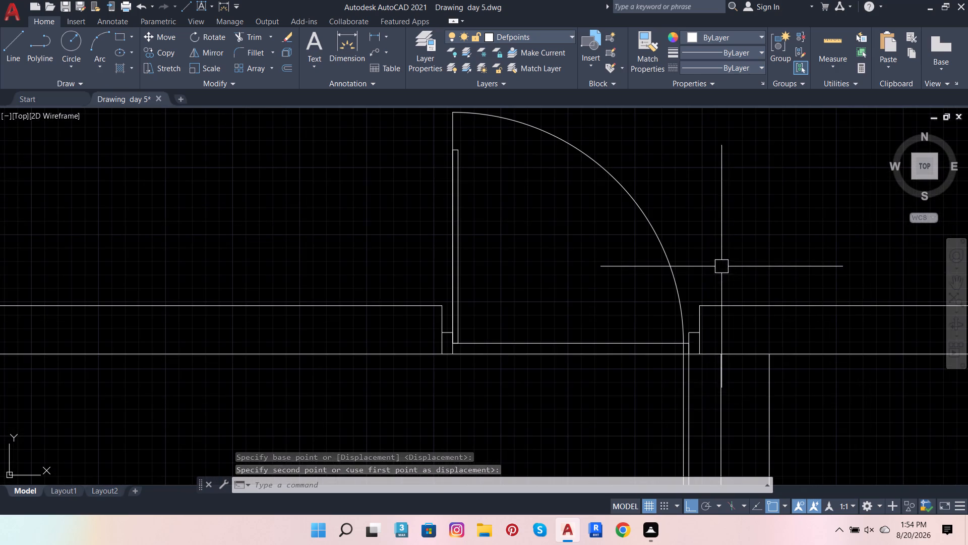
scroll(699, 307, "down", 2)
scroll(676, 258, "up", 2)
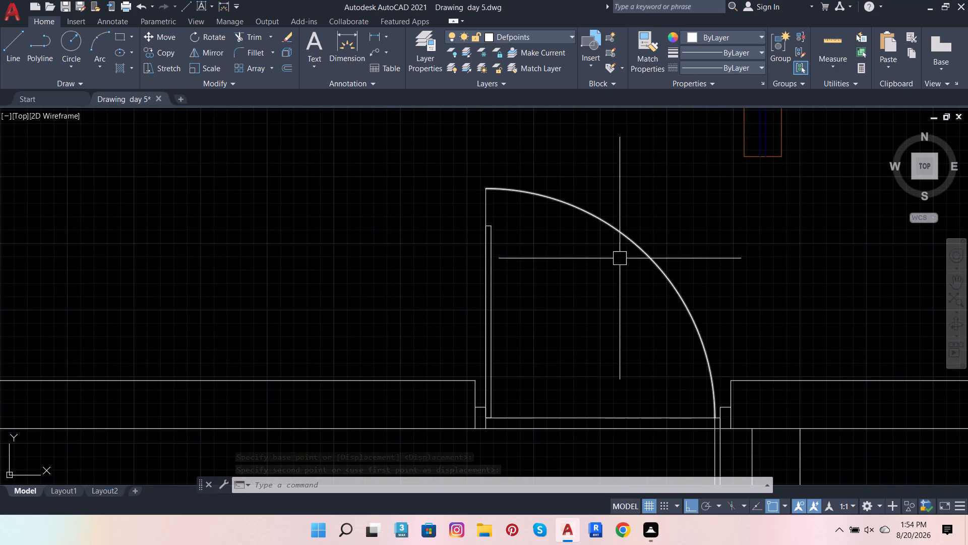
left_click(449, 160)
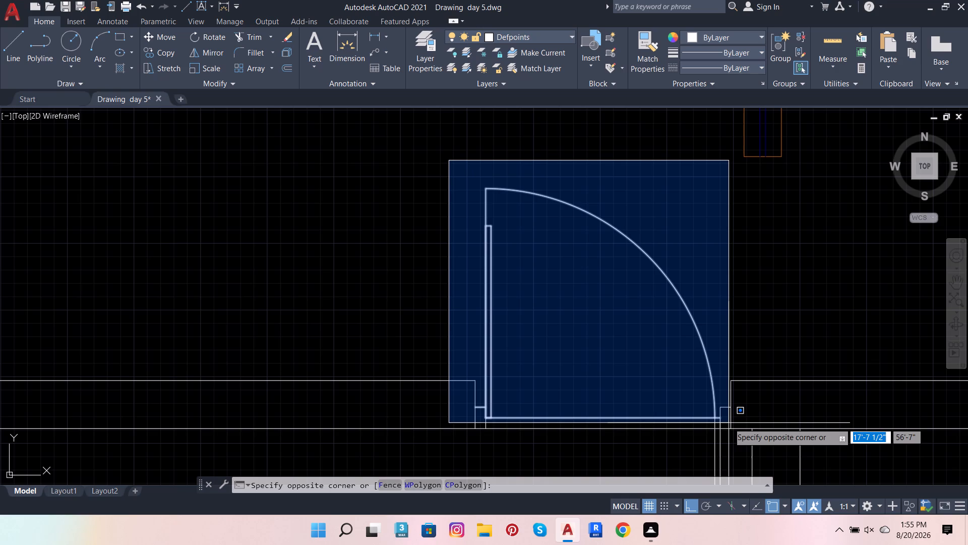
scroll(724, 418, "up", 2)
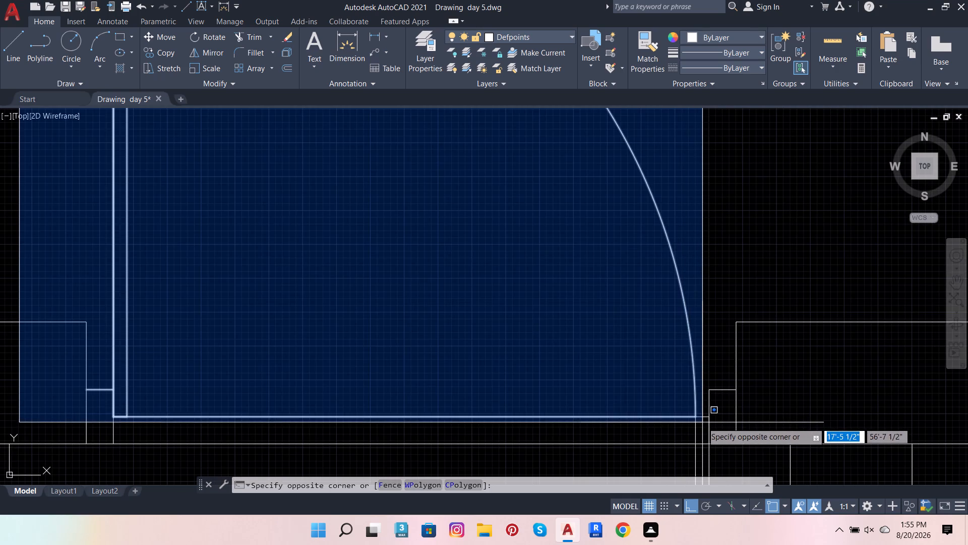
left_click(702, 422)
scroll(609, 419, "down", 1)
scroll(307, 400, "up", 3)
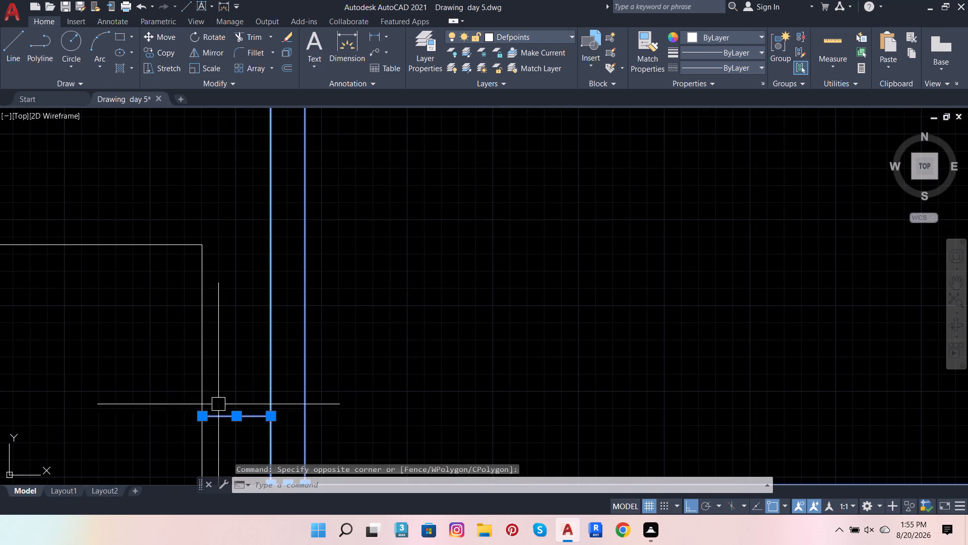
left_click(252, 418, "shift")
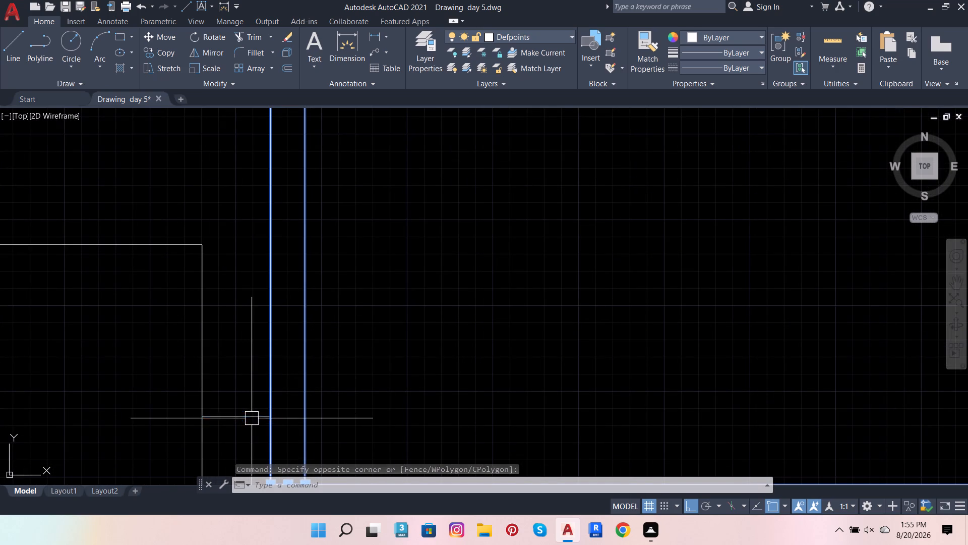
scroll(288, 386, "down", 7)
scroll(277, 359, "up", 3)
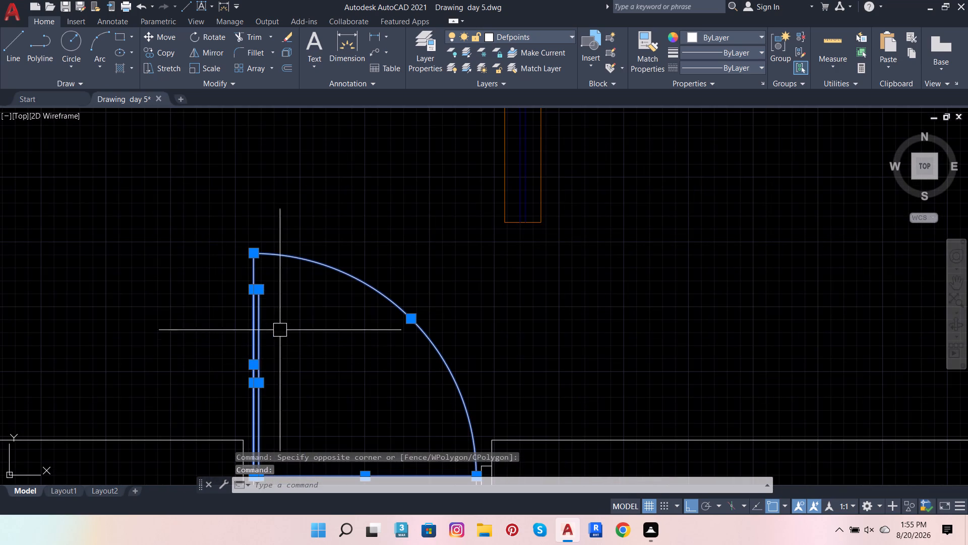
scroll(265, 318, "up", 3)
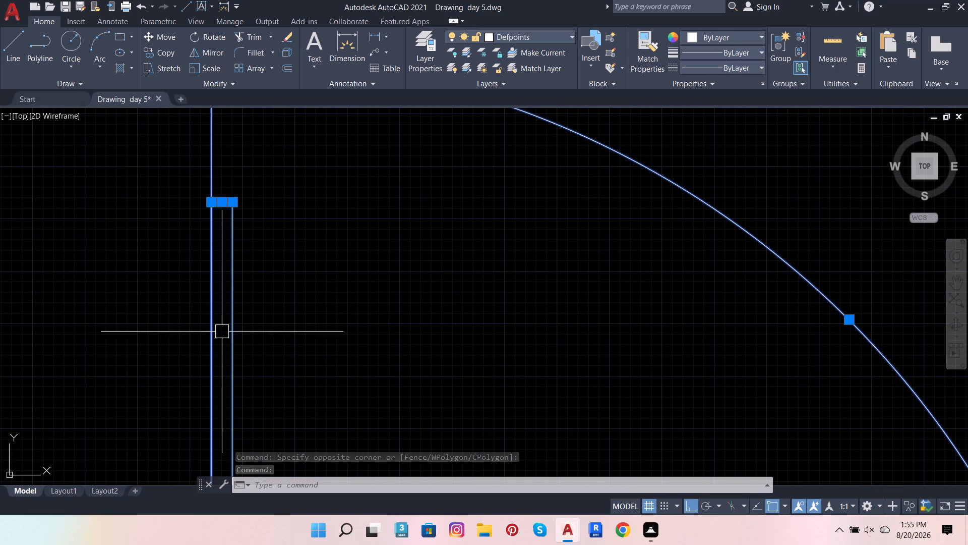
left_click(234, 316, "shift")
scroll(218, 202, "up", 4, "shift")
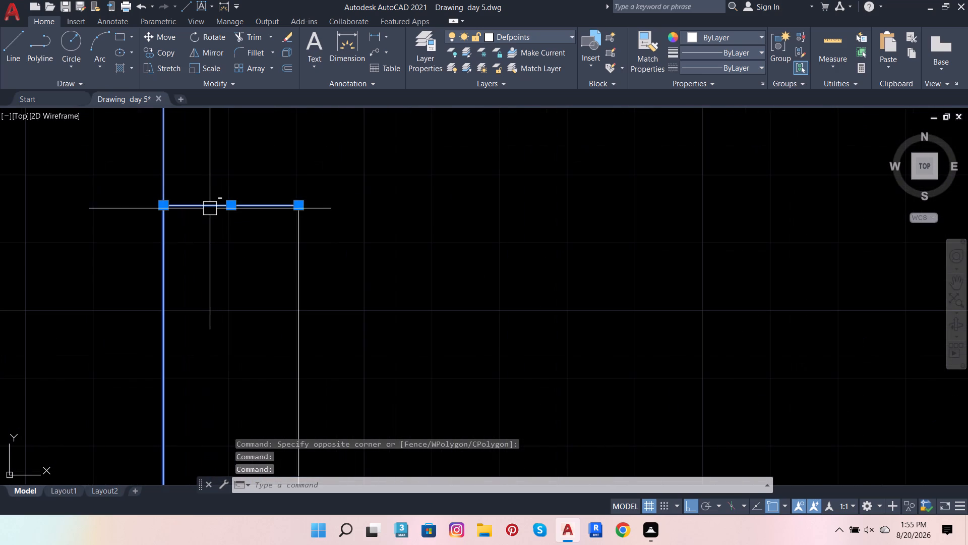
left_click(210, 208, "shift")
scroll(383, 170, "down", 5, "shift")
scroll(424, 266, "down", 4, "shift")
scroll(434, 306, "up", 2, "shift")
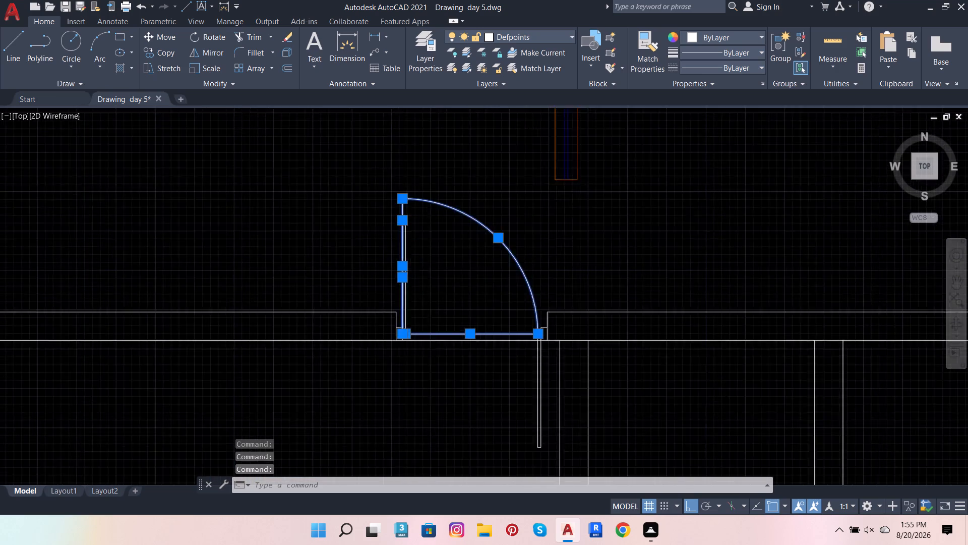
scroll(433, 308, "up", 2, "shift")
scroll(332, 402, "up", 4, "shift")
scroll(214, 408, "up", 3, "shift")
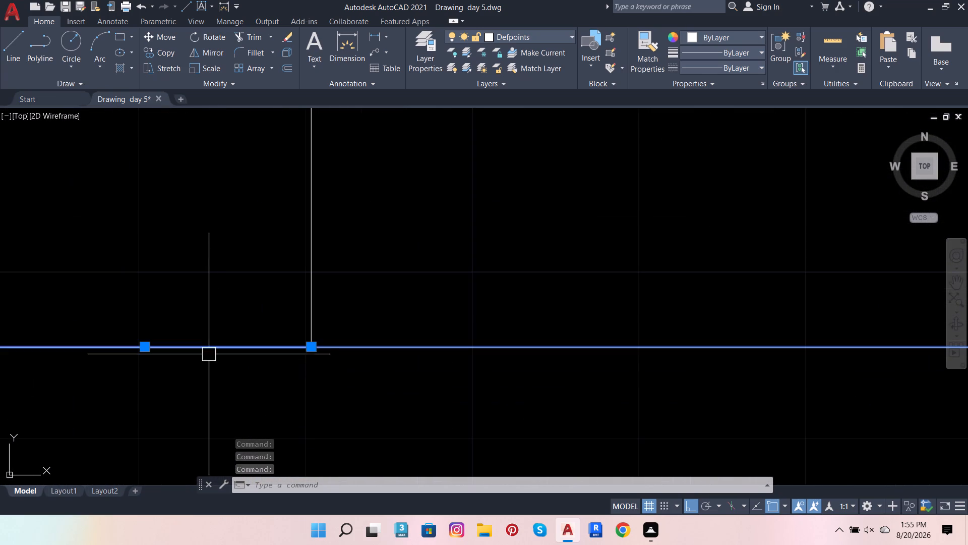
left_click(210, 349, "shift")
scroll(239, 391, "down", 4, "shift")
scroll(258, 387, "up", 3, "shift")
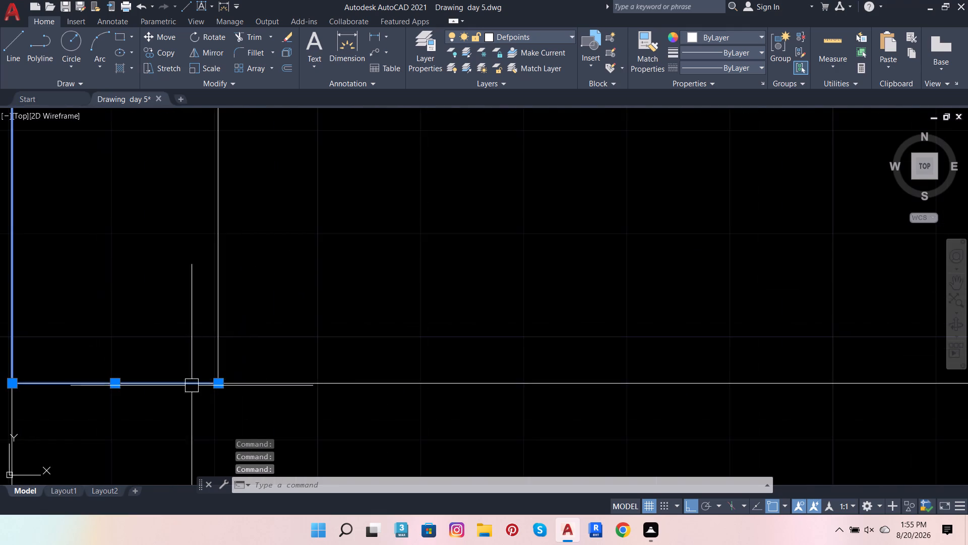
scroll(178, 386, "up", 3, "shift")
left_click(178, 371, "shift")
scroll(355, 362, "down", 3, "shift")
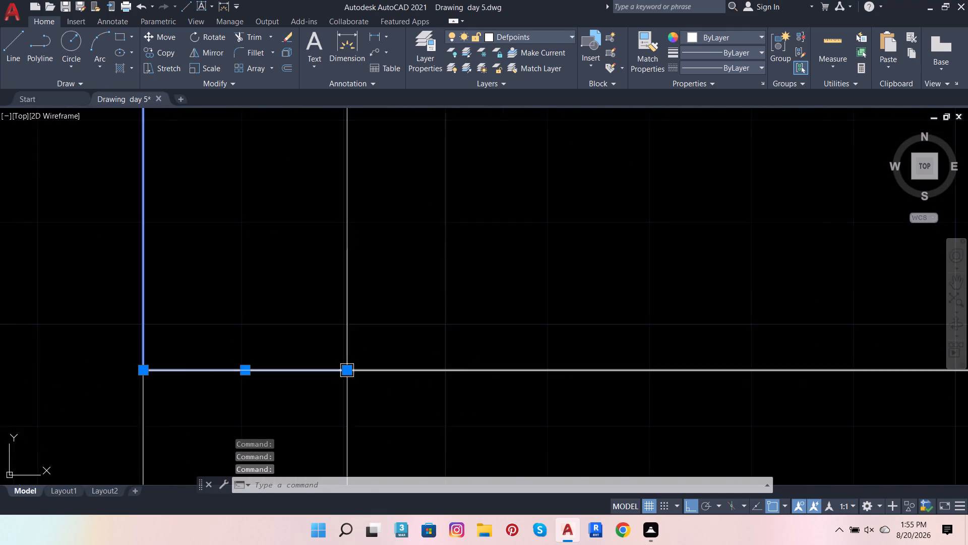
scroll(288, 371, "up", 3, "shift")
left_click(278, 370, "shift")
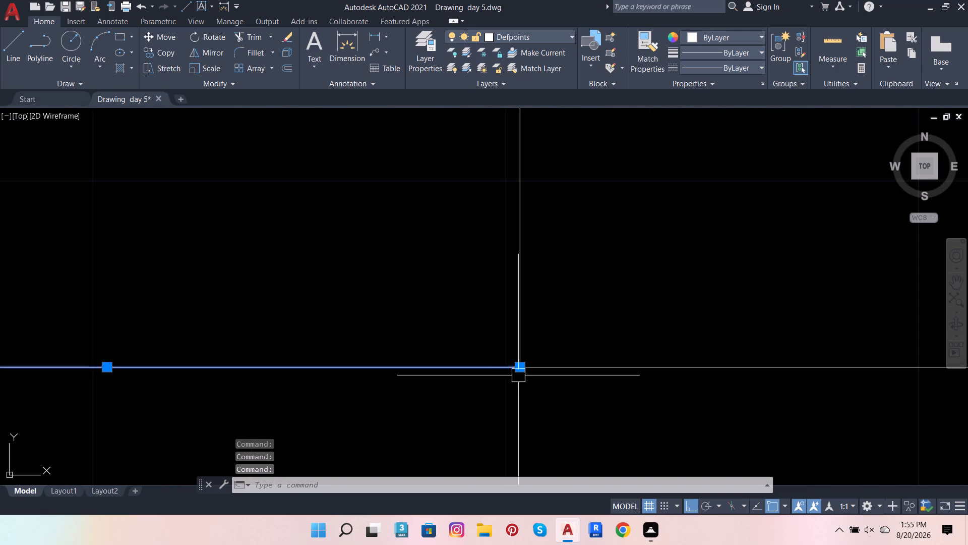
left_click(519, 367, "shift")
scroll(306, 384, "down", 1, "shift")
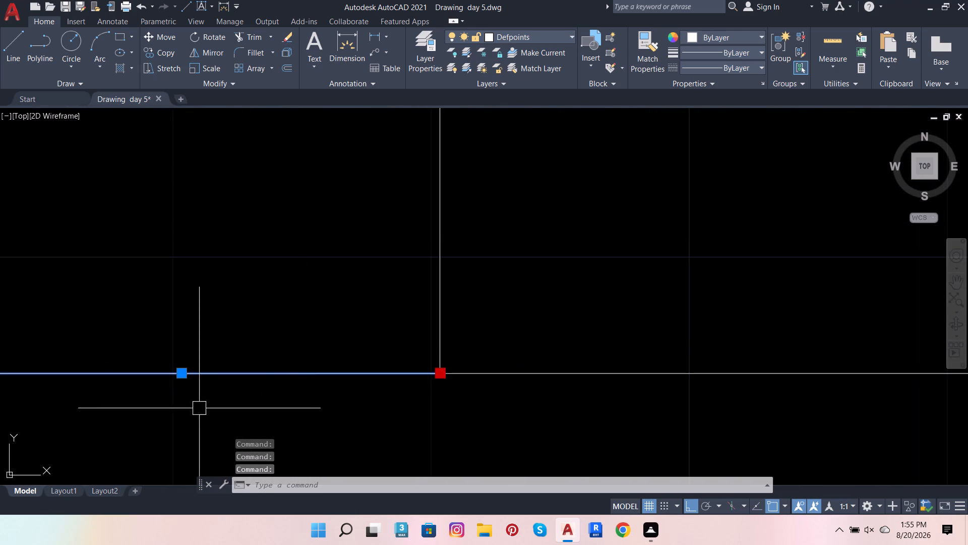
scroll(225, 406, "down", 4, "shift")
scroll(412, 389, "down", 3)
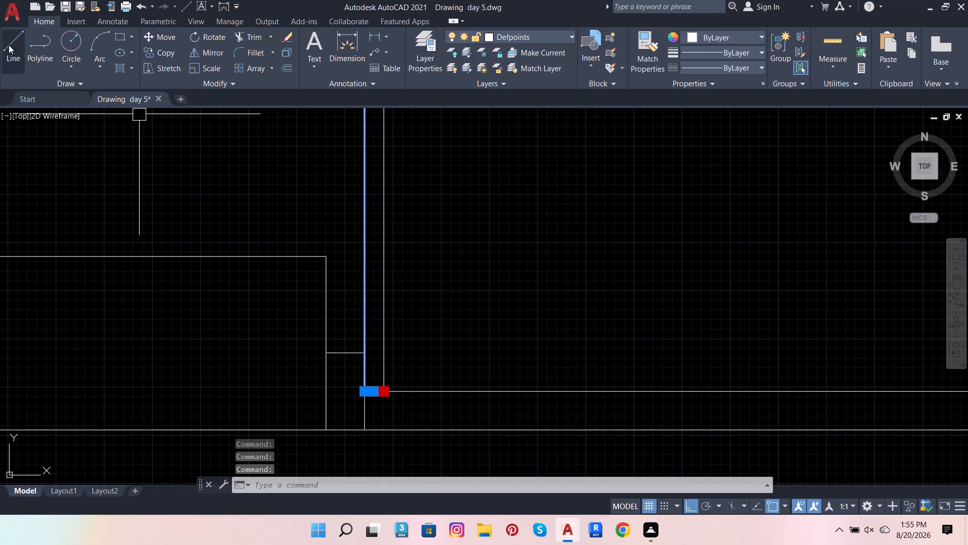
left_click(218, 54)
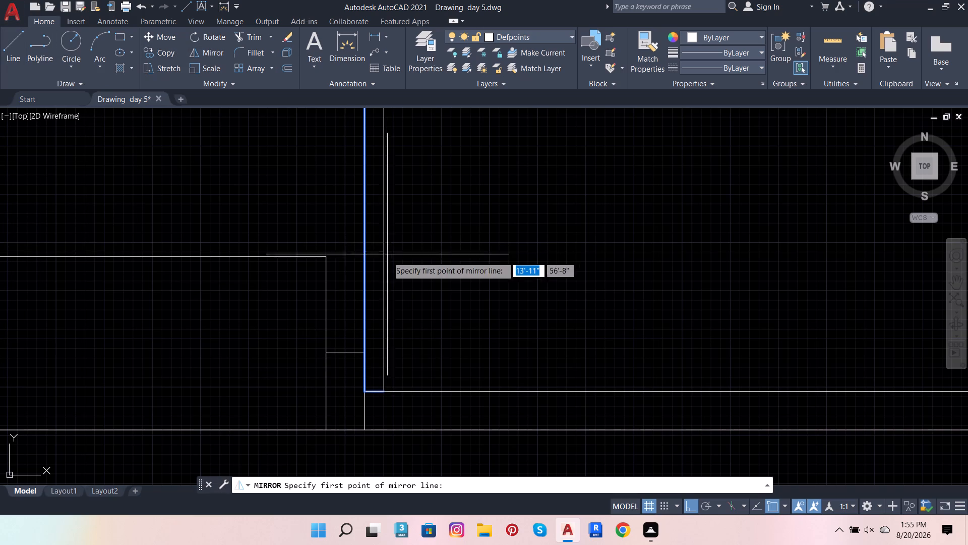
left_click(361, 393)
scroll(385, 291, "down", 4)
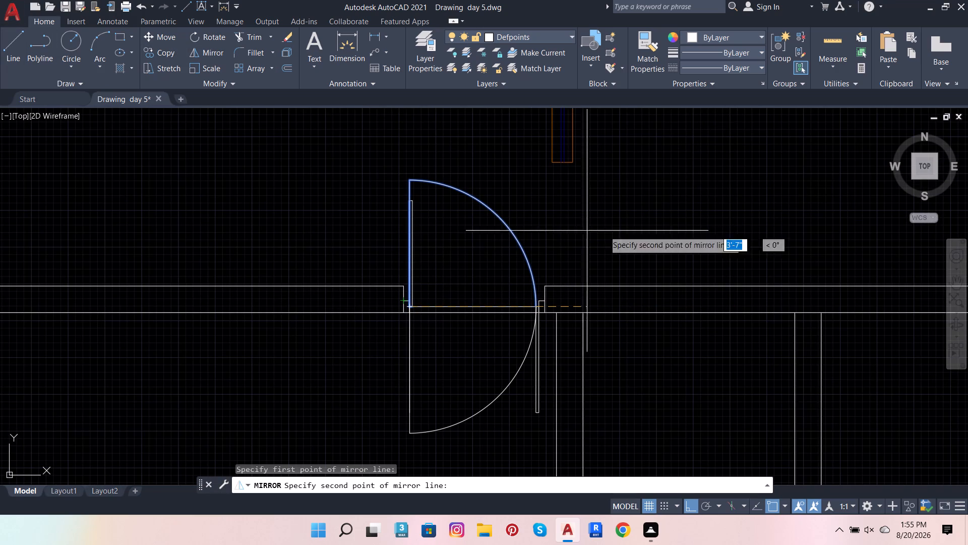
left_click(773, 231)
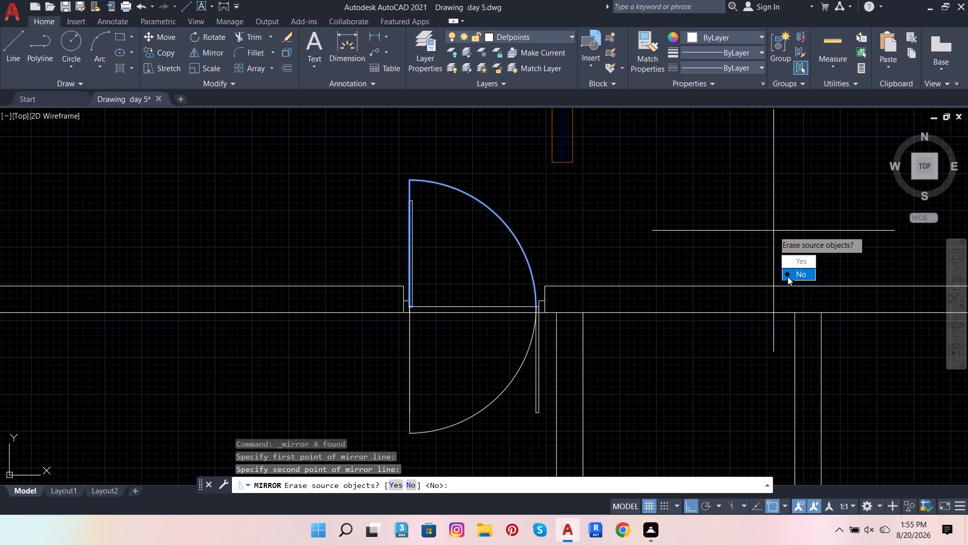
left_click_drag(788, 277, 773, 231)
Mirror the lower quarter arc about a vertical axis through the midpoint of the door opening's horizontal line, keeping the original.
left_click(515, 363)
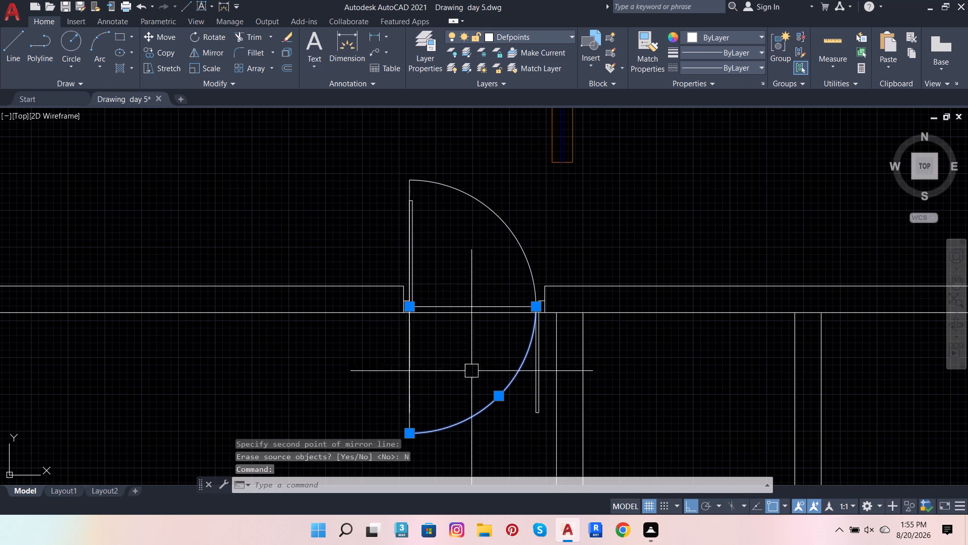
left_click(411, 368)
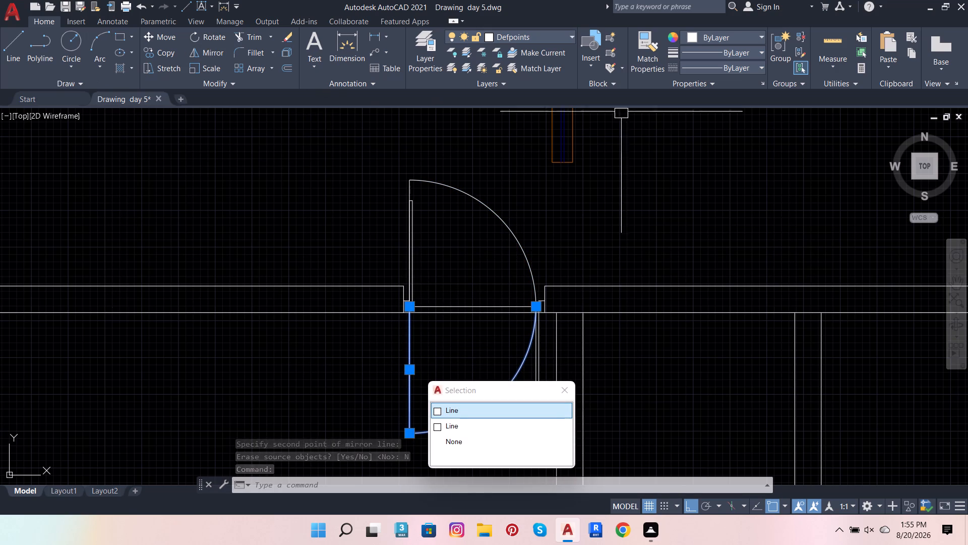
key("Escape")
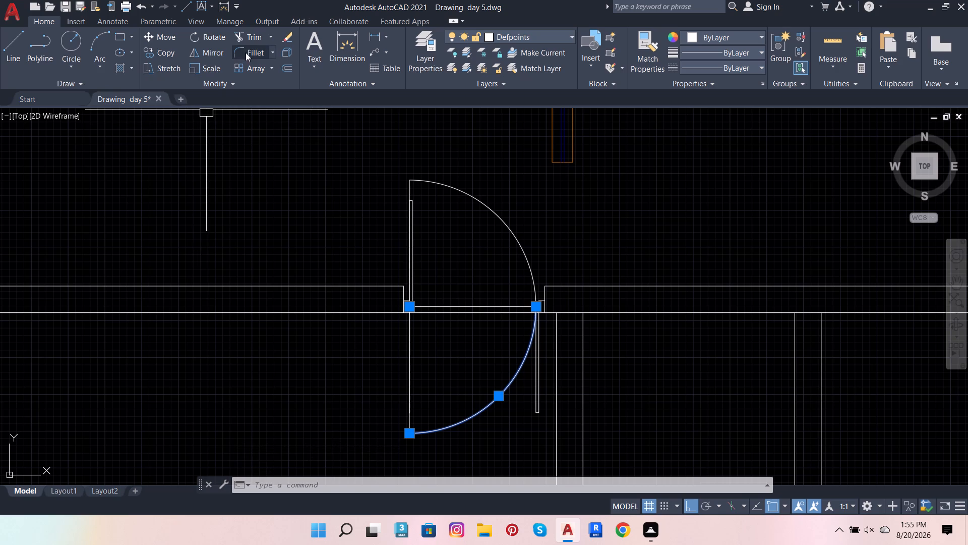
left_click(209, 50)
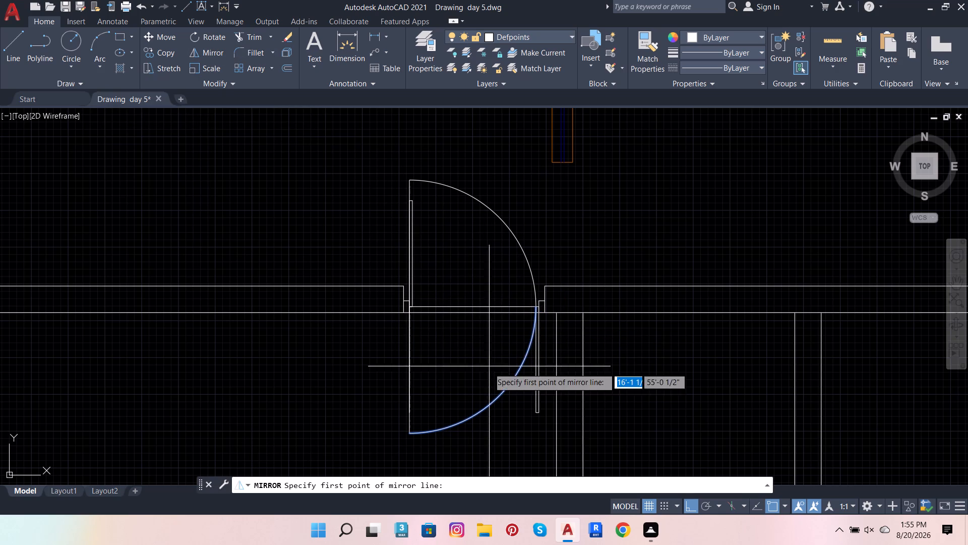
right_click(478, 308, "shift")
left_click(528, 294)
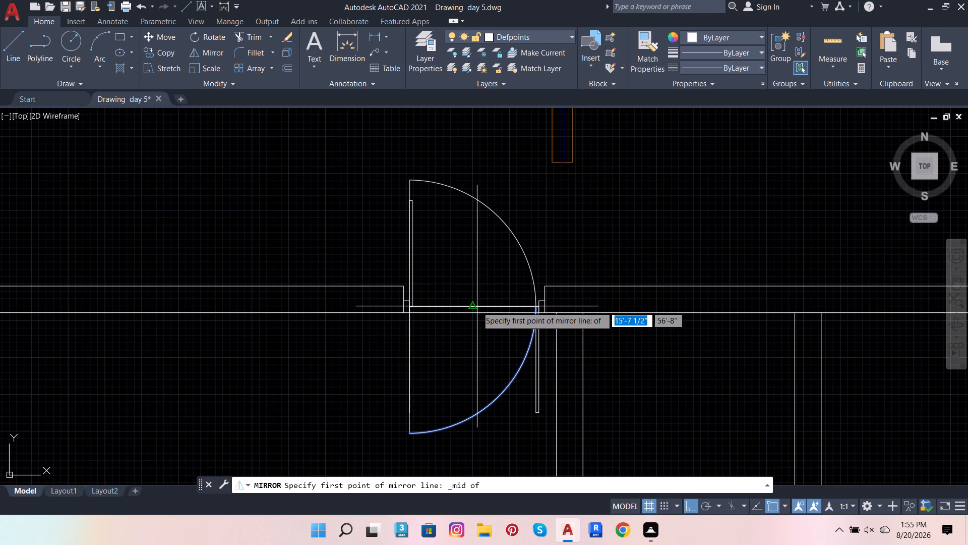
left_click(472, 303)
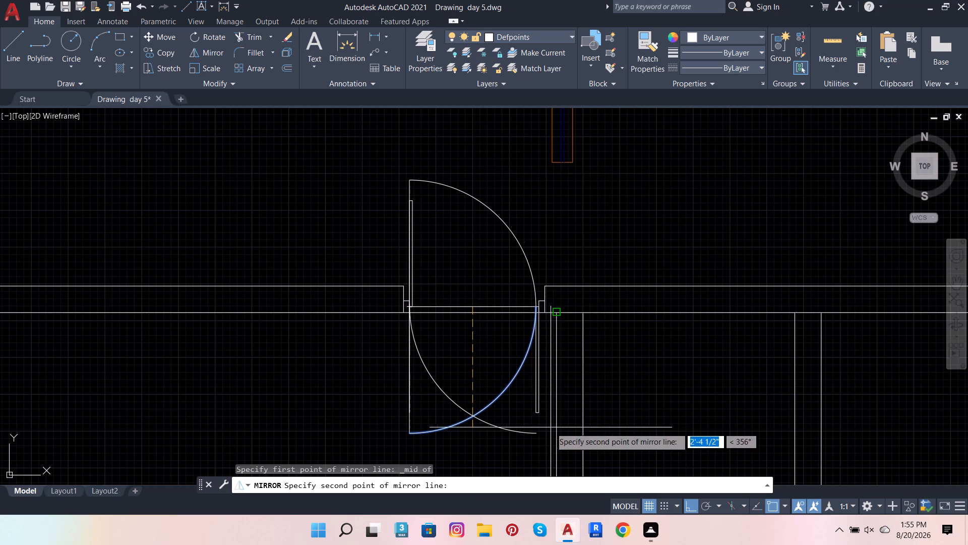
left_click(505, 445)
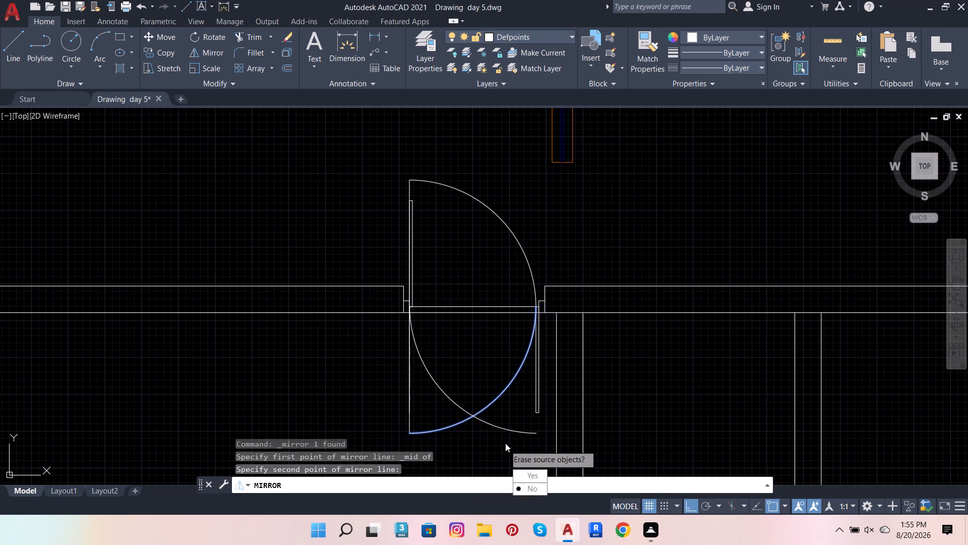
left_click_drag(530, 493, 505, 445)
Delete the first lower arc and the long vertical line below the left jamb, leaving the arc that starts at that jamb.
scroll(501, 411, "up", 1)
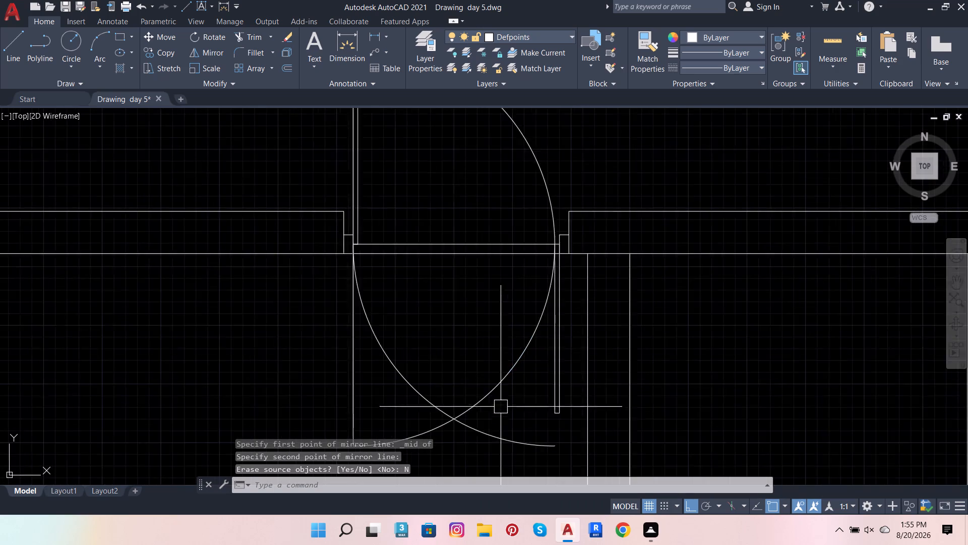
scroll(501, 406, "up", 1)
left_click(500, 365)
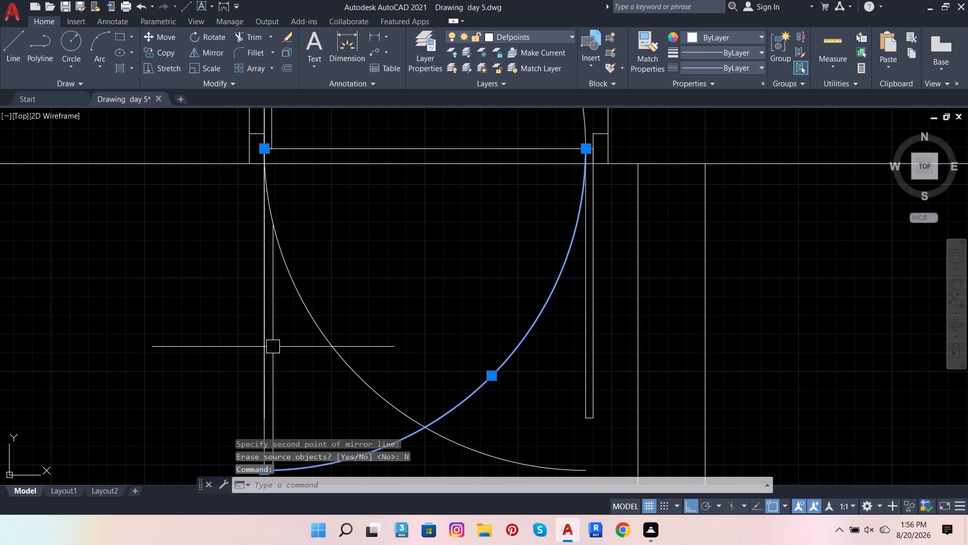
left_click(265, 350)
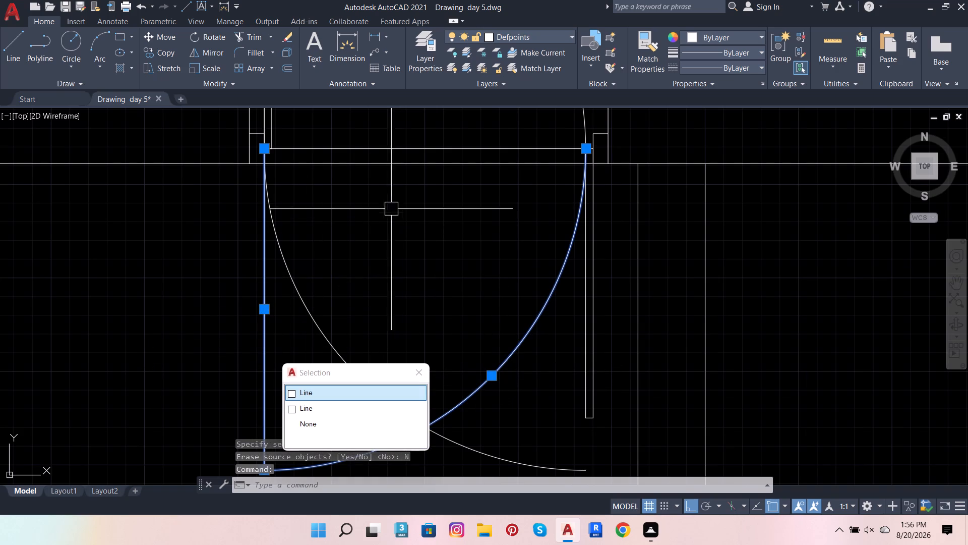
key("Delete")
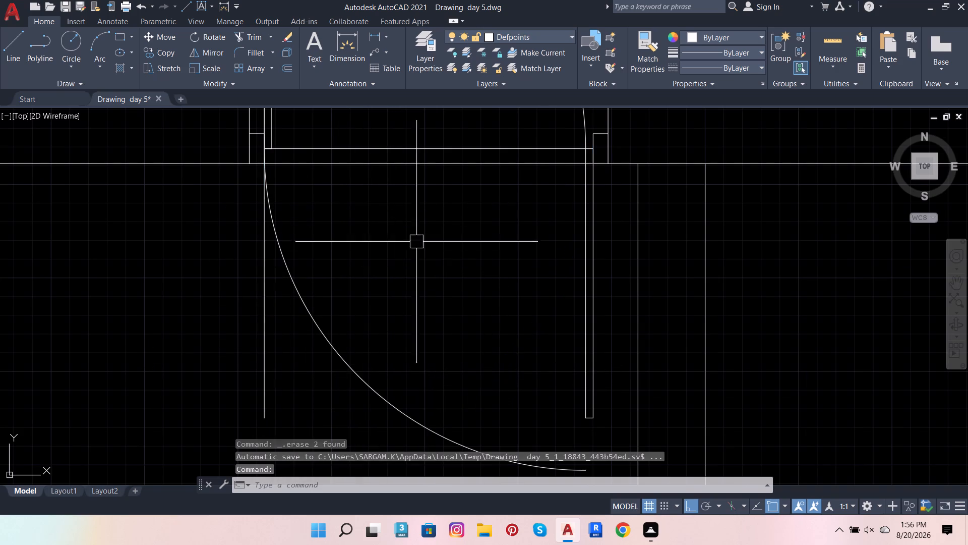
Delete the leftover vertical radius lines below the left jamb and along the upper door leaf.
scroll(460, 221, "down", 2)
scroll(393, 264, "up", 2)
left_click(379, 271)
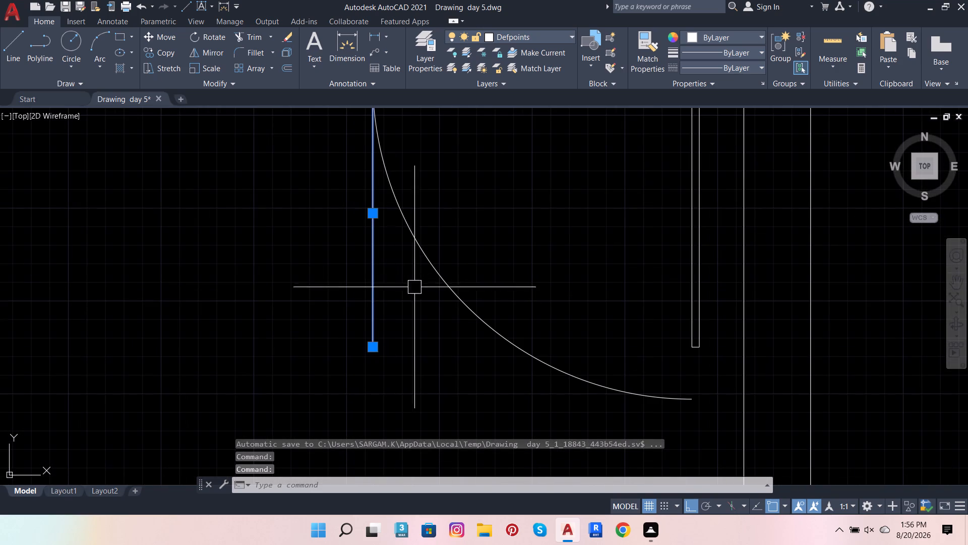
key("Delete")
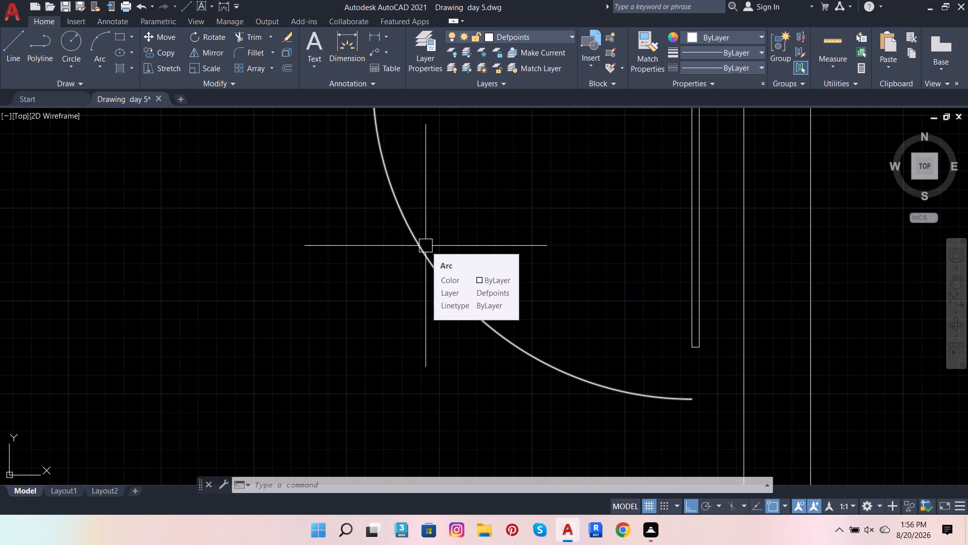
scroll(486, 348, "down", 3)
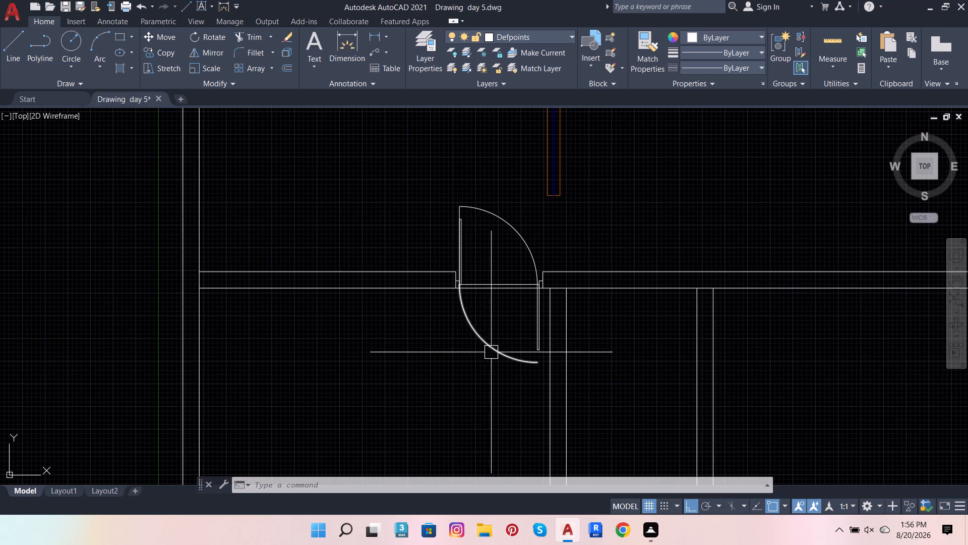
scroll(479, 314, "up", 1)
scroll(407, 125, "up", 2)
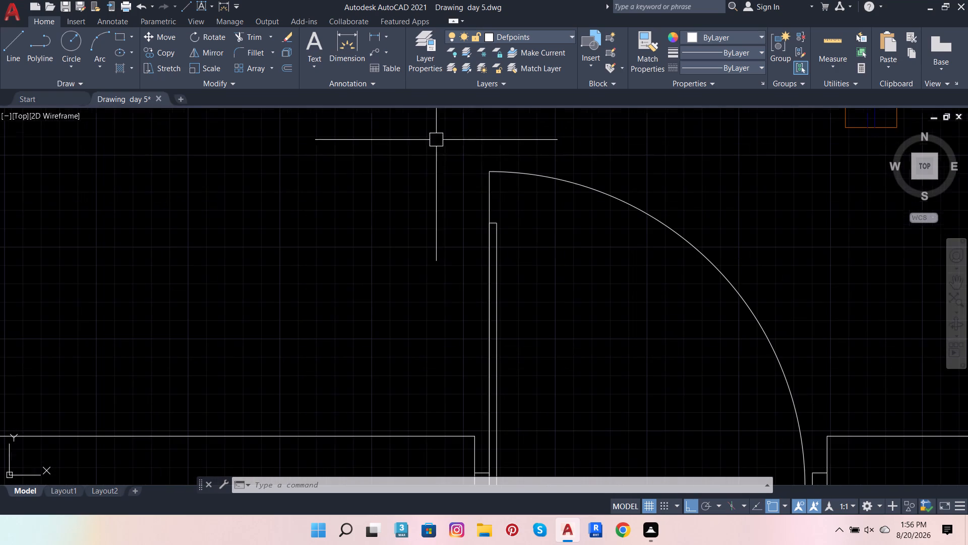
left_click(493, 186)
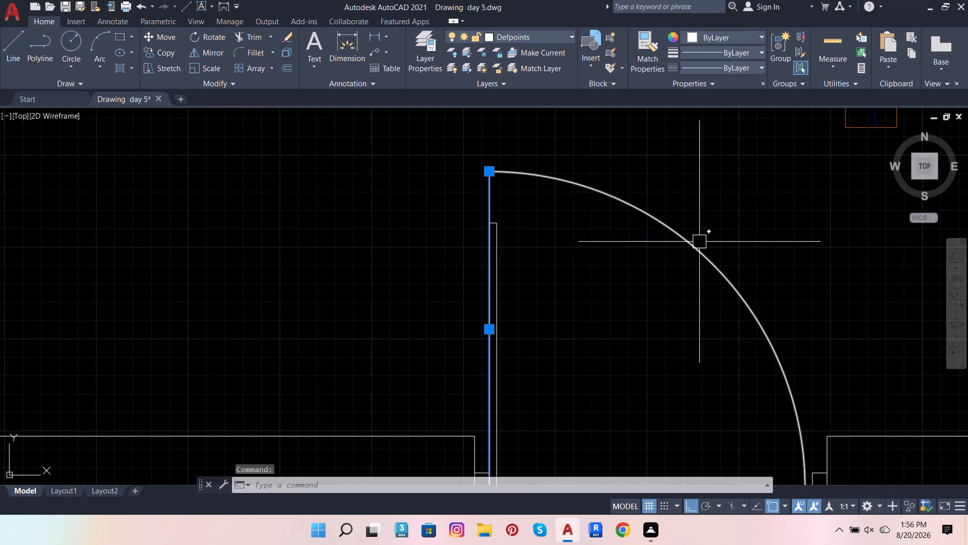
key("Delete")
Delete the short end lines closing the tips of the upper and lower door leaves.
scroll(499, 216, "up", 2)
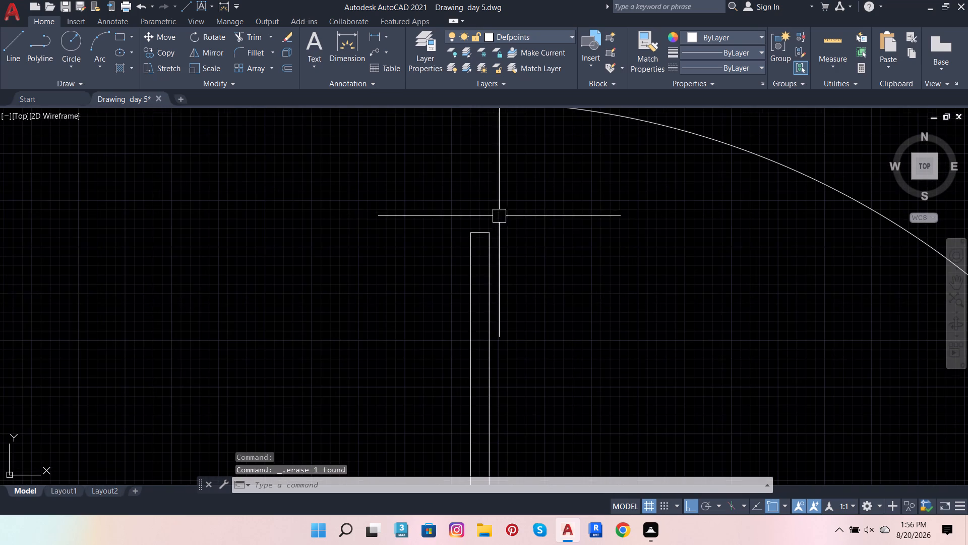
left_click(478, 228)
scroll(616, 238, "down", 1)
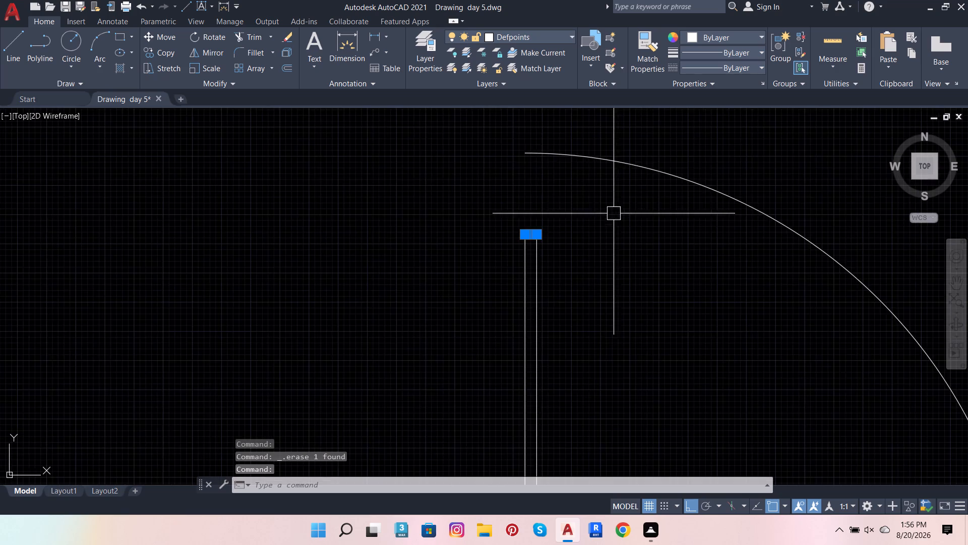
scroll(597, 139, "down", 3)
scroll(699, 394, "up", 3)
scroll(704, 288, "up", 2)
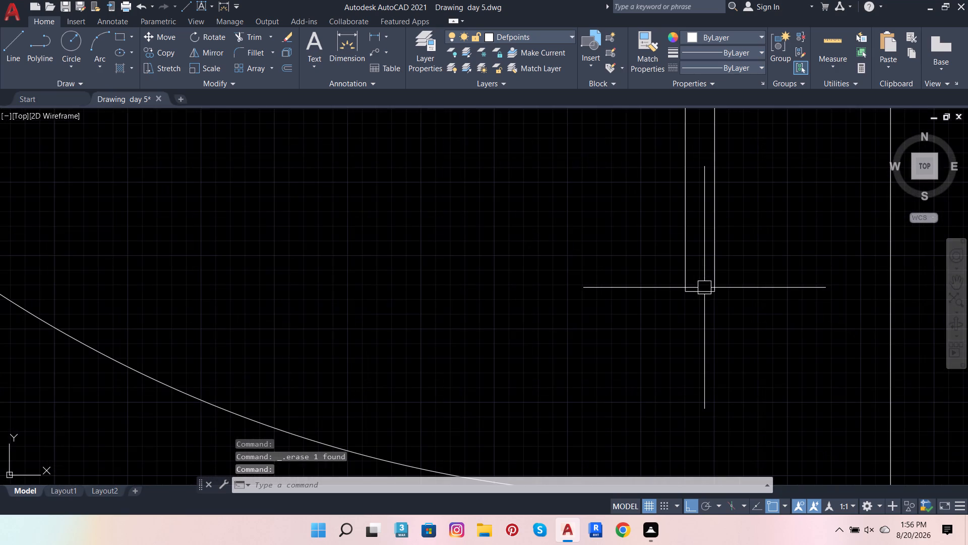
left_click(704, 296)
key("Delete")
scroll(753, 316, "down", 3)
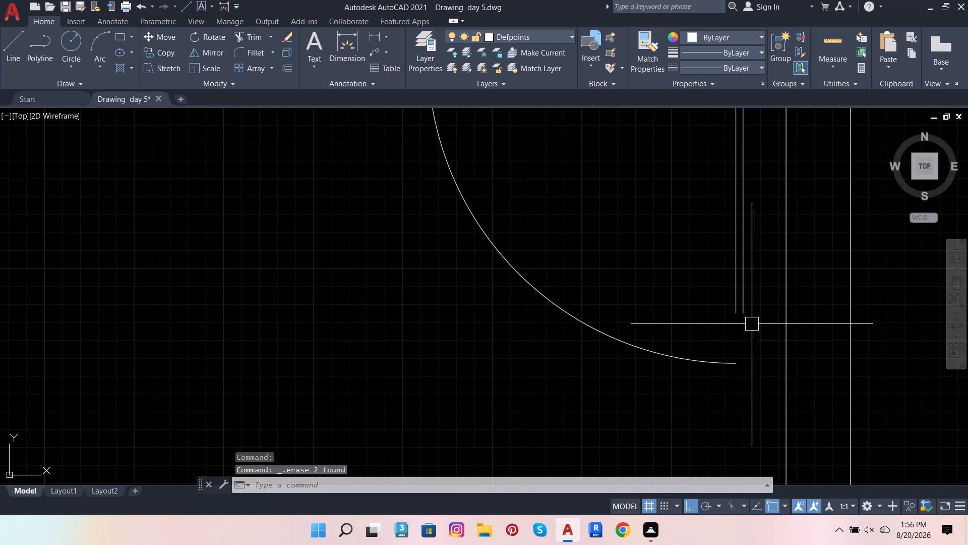
Extend the lower leaf's inner line and the upper leaf's outer line to the ends of their swing arcs.
left_click(246, 36)
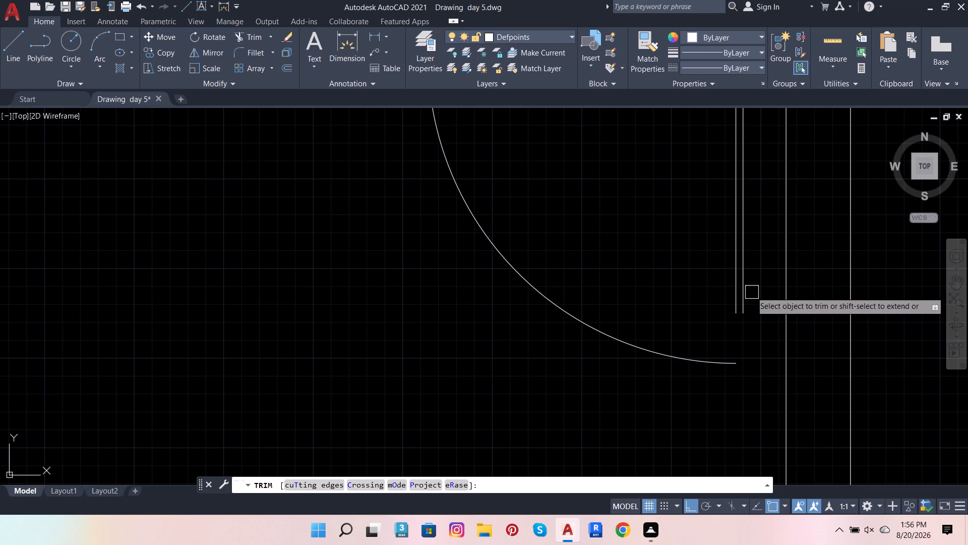
left_click(733, 286, "shift")
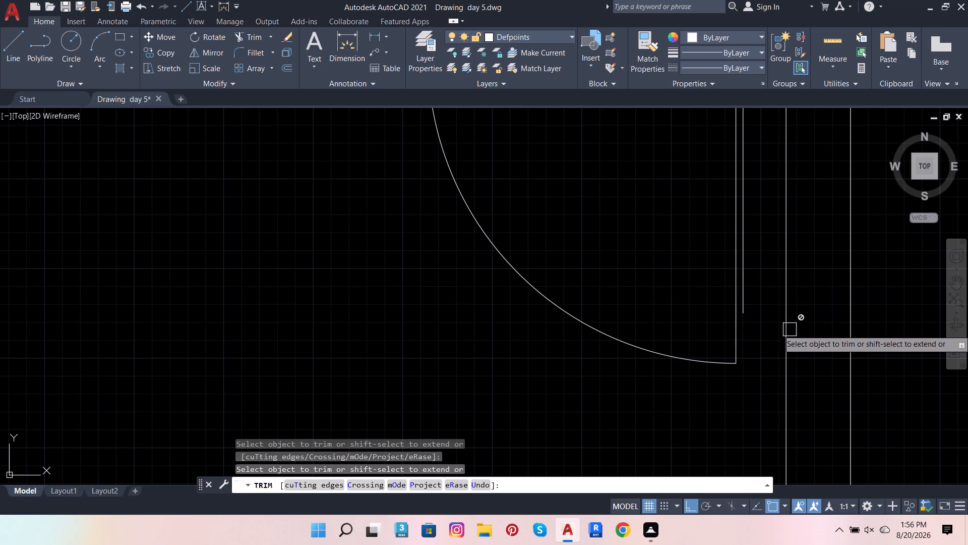
scroll(755, 366, "down", 3)
scroll(673, 234, "up", 3)
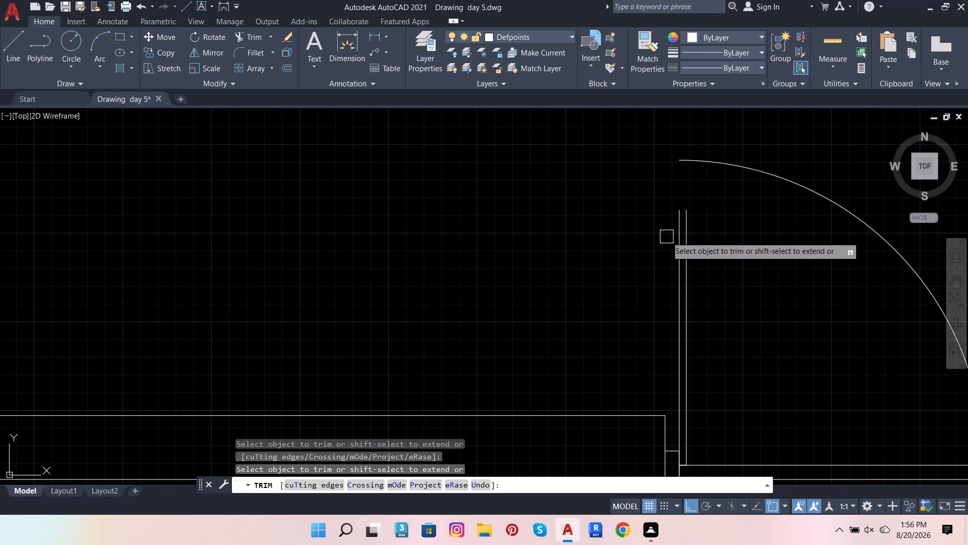
left_click(678, 237, "shift")
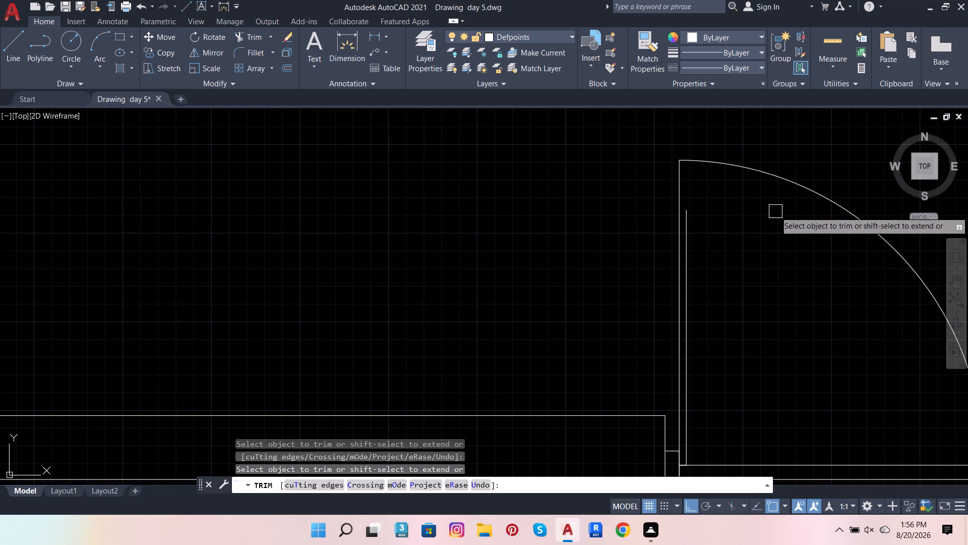
scroll(614, 273, "down", 3)
scroll(721, 376, "up", 2)
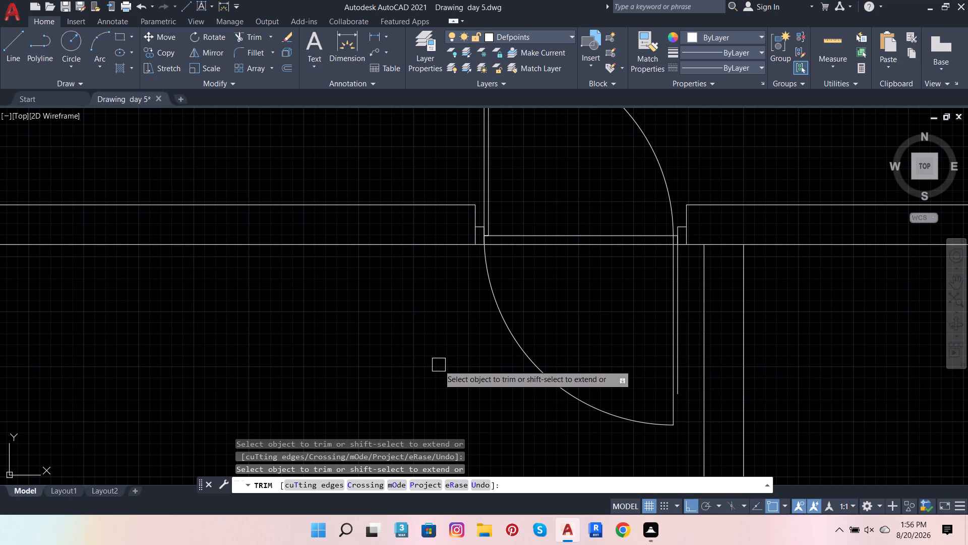
key("Escape")
key("Escape")
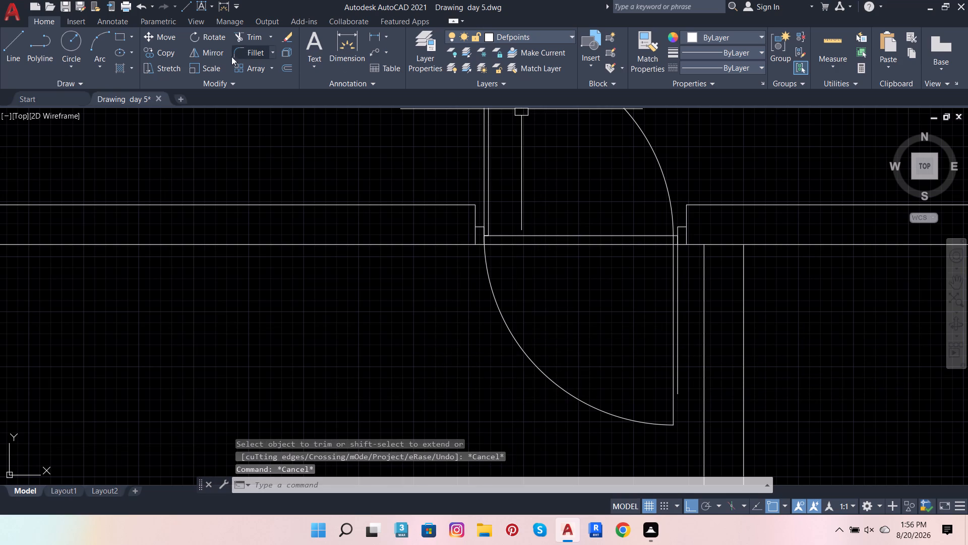
Draw a vertical line about 7" long continuing the lower leaf's outer edge down past the end of the lower arc.
left_click(12, 39)
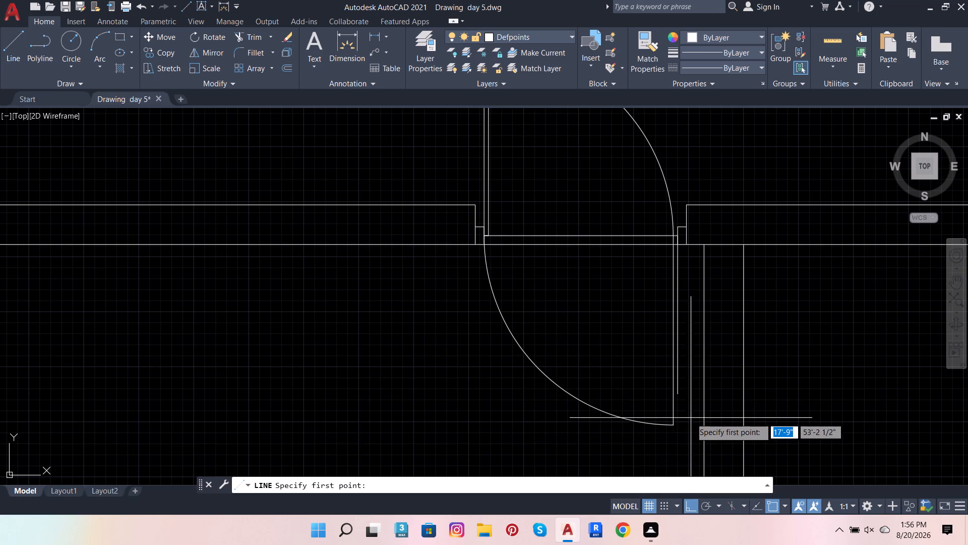
scroll(692, 416, "up", 2)
left_click(653, 364)
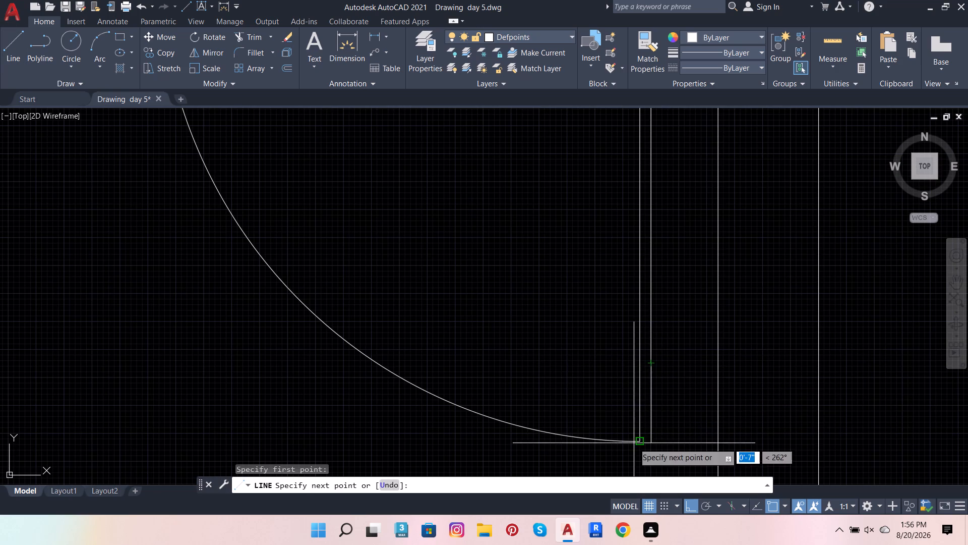
scroll(654, 445, "up", 2)
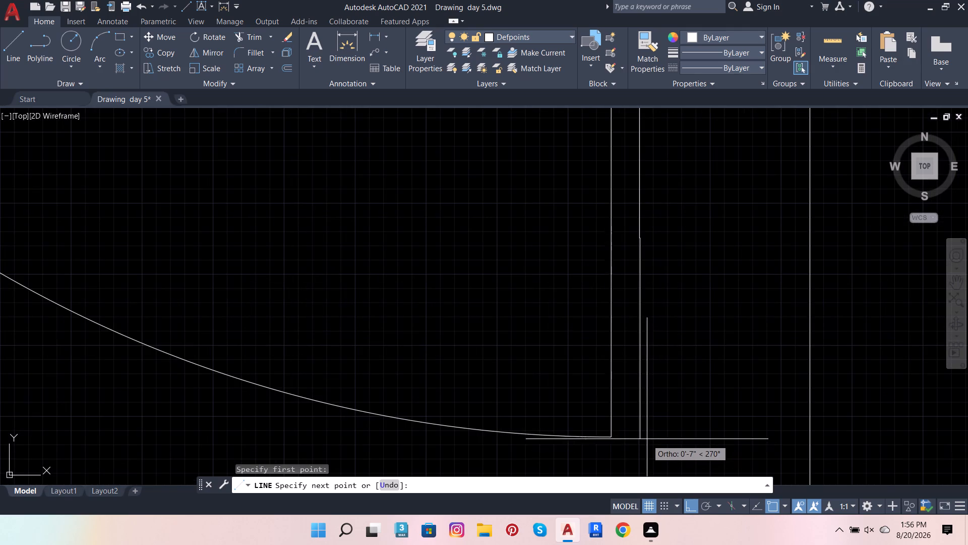
left_click(650, 446)
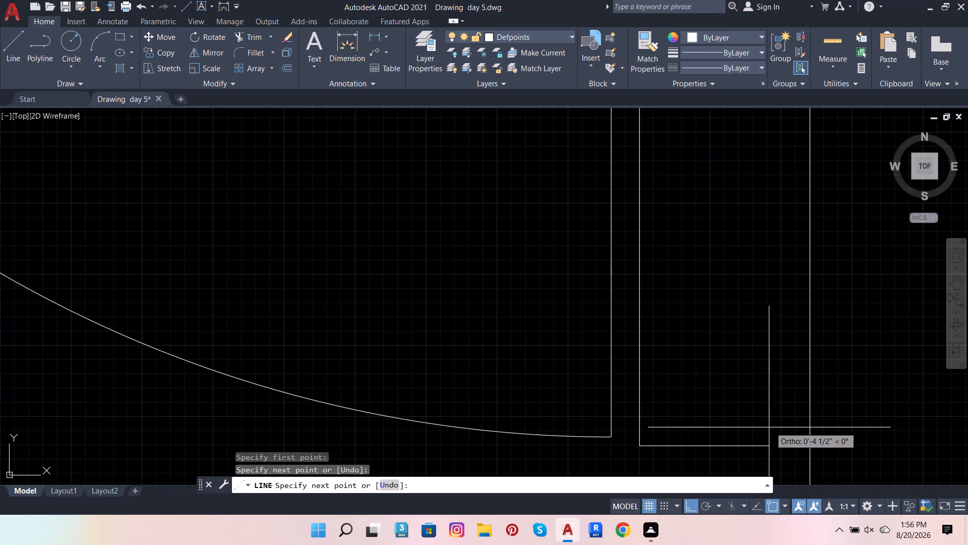
key("Escape")
Extend the upper leaf's inner line up to the upper swing arc.
scroll(742, 443, "down", 3)
scroll(614, 519, "down", 3)
scroll(565, 379, "down", 3)
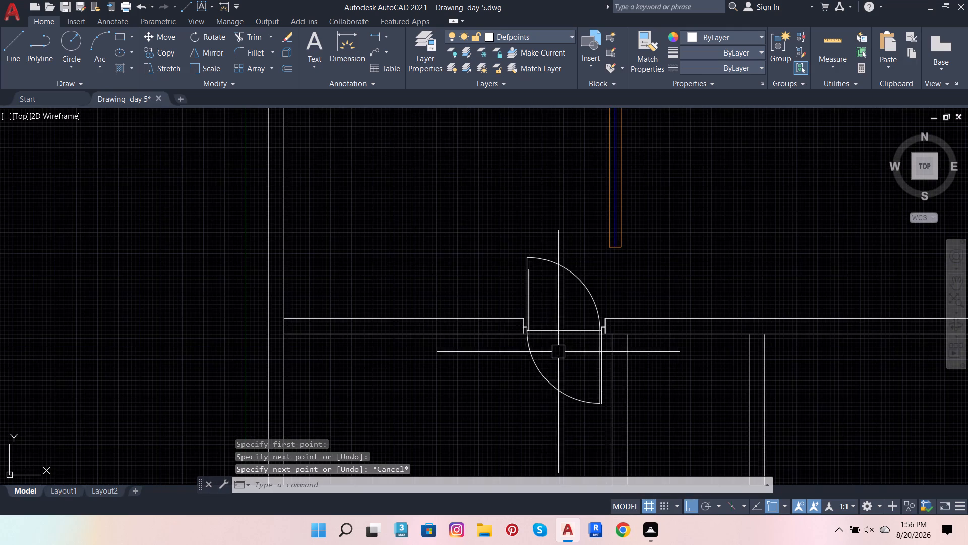
scroll(490, 260, "up", 3)
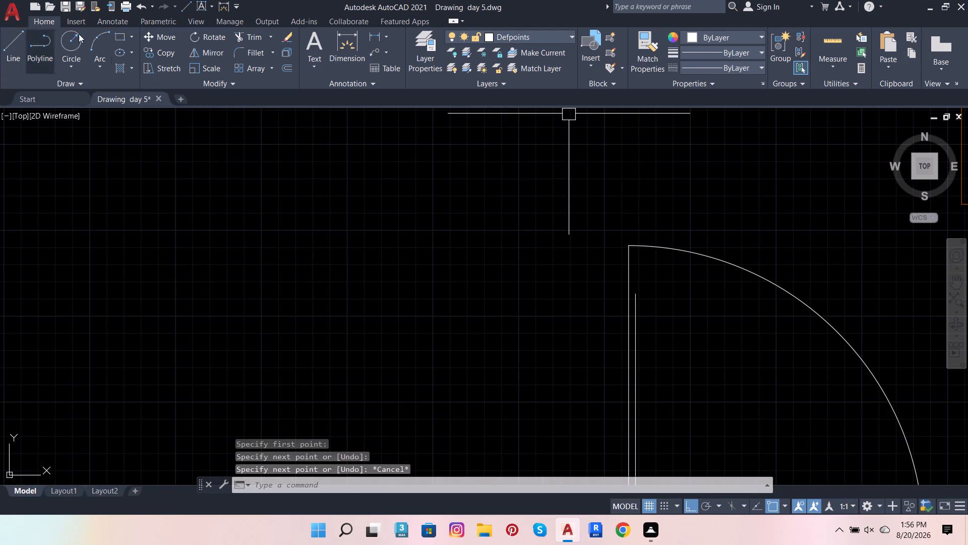
left_click(244, 33)
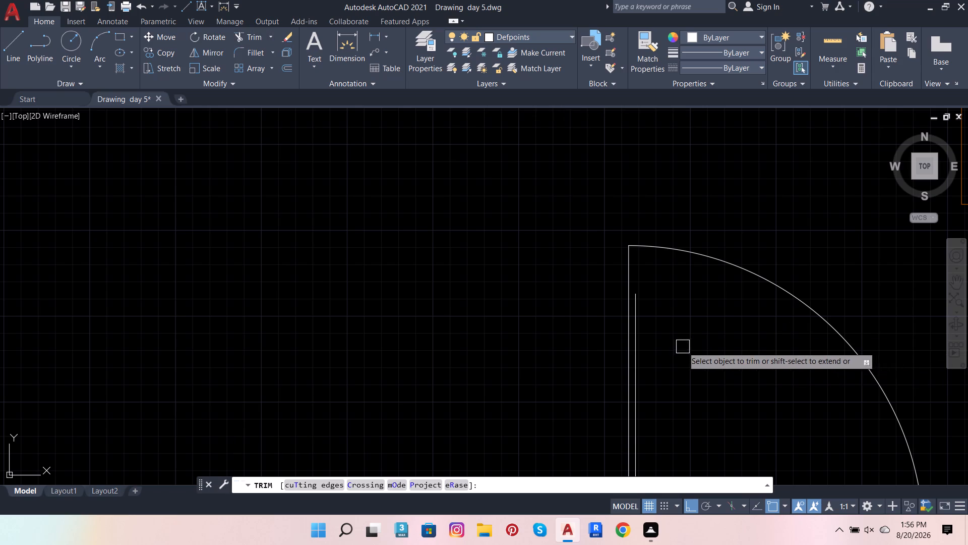
left_click(640, 309, "shift")
scroll(676, 243, "down", 4, "shift")
scroll(692, 350, "up", 3, "shift")
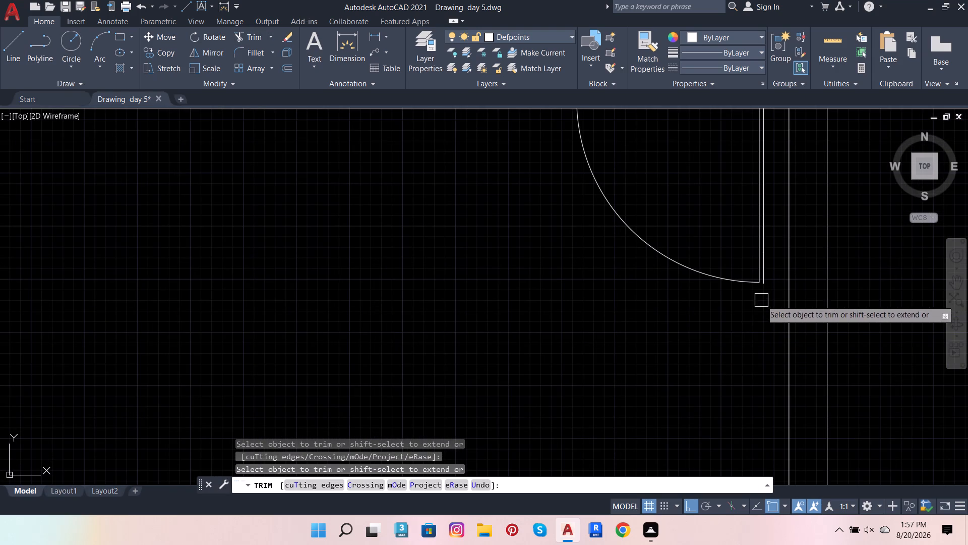
Extend the lower arc to the lower leaf's outer line and trim that line's overshoot below the arc.
scroll(735, 291, "up", 2, "shift")
left_click(761, 271, "shift")
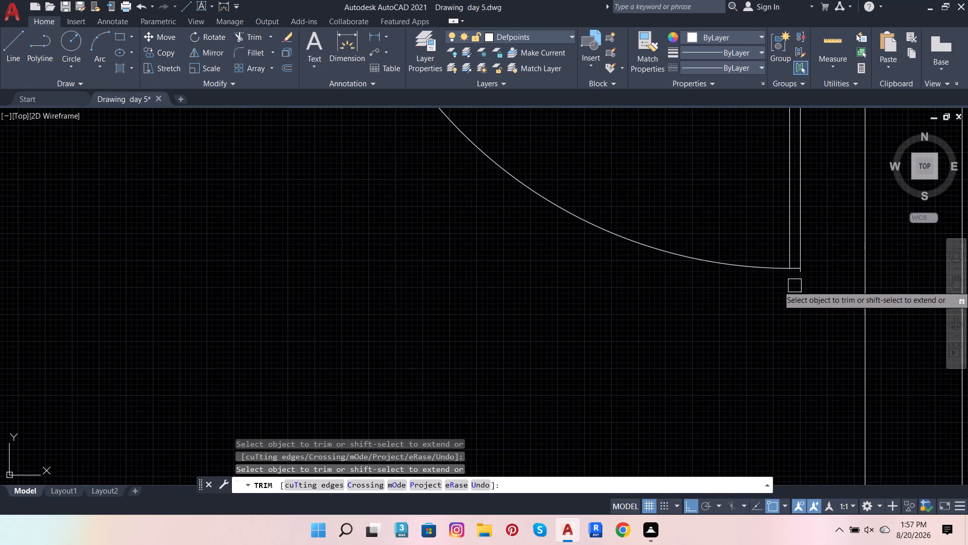
scroll(819, 281, "up", 4)
left_click(690, 220)
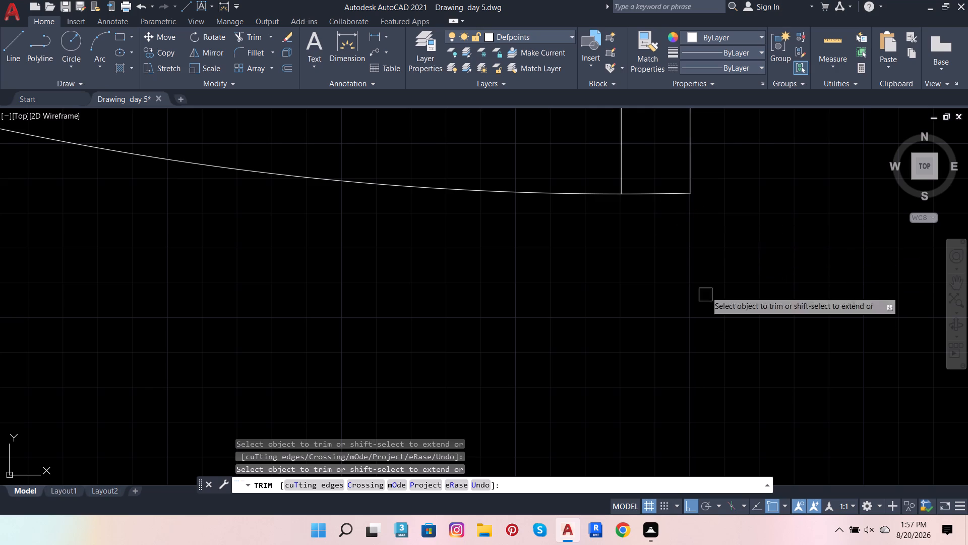
scroll(702, 326, "down", 8)
scroll(643, 211, "up", 3)
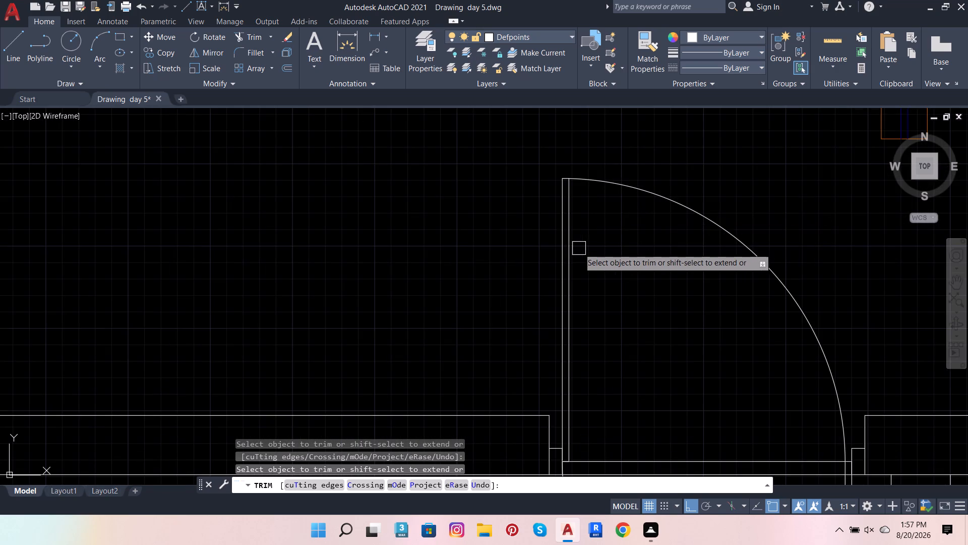
Remove the horizontal line spanning the door opening between the jambs with Trim.
scroll(576, 247, "down", 1)
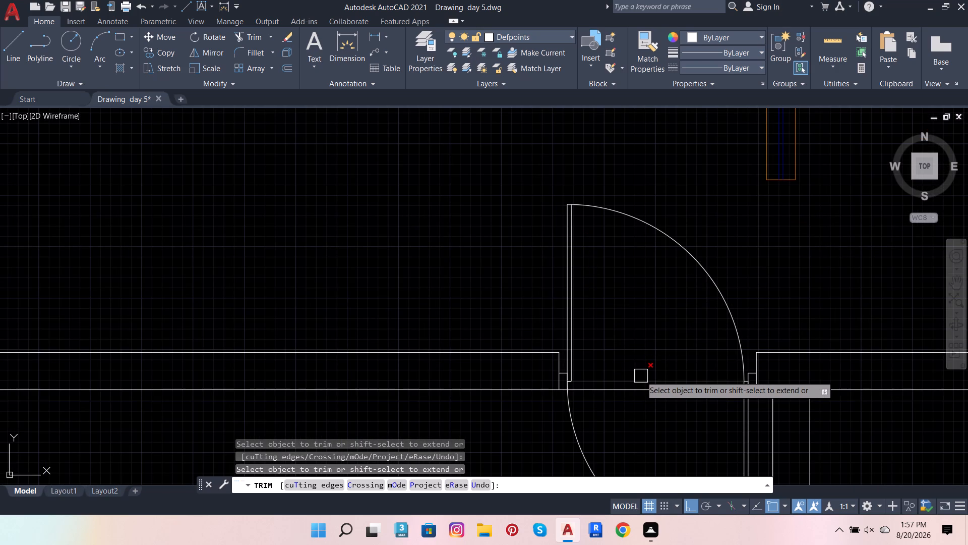
left_click(641, 376)
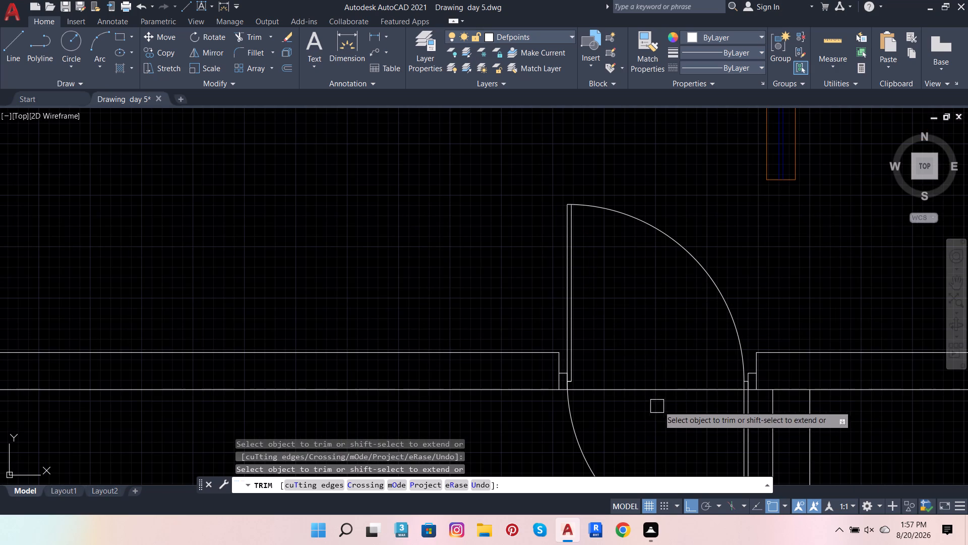
key("Escape")
key("Escape")
key("Escape")
key("Escape")
key("Escape")
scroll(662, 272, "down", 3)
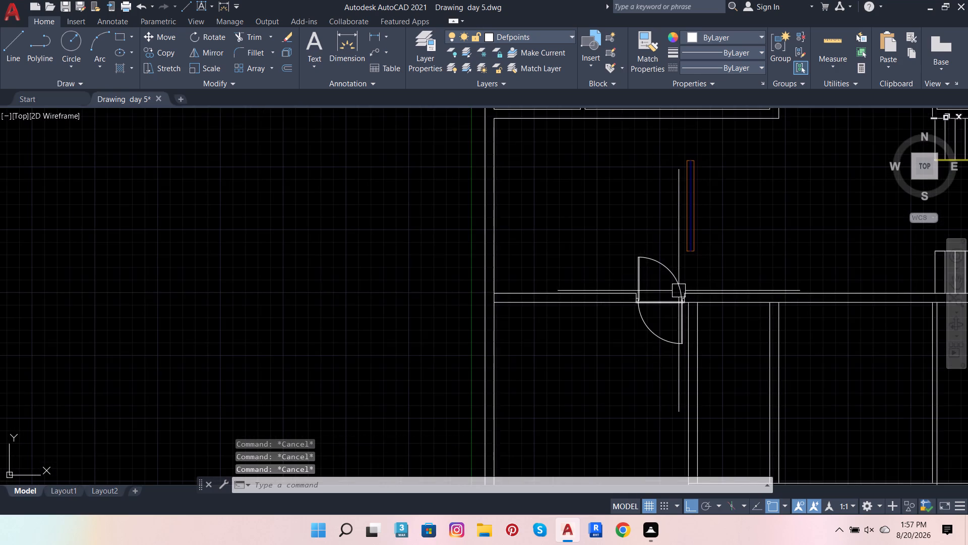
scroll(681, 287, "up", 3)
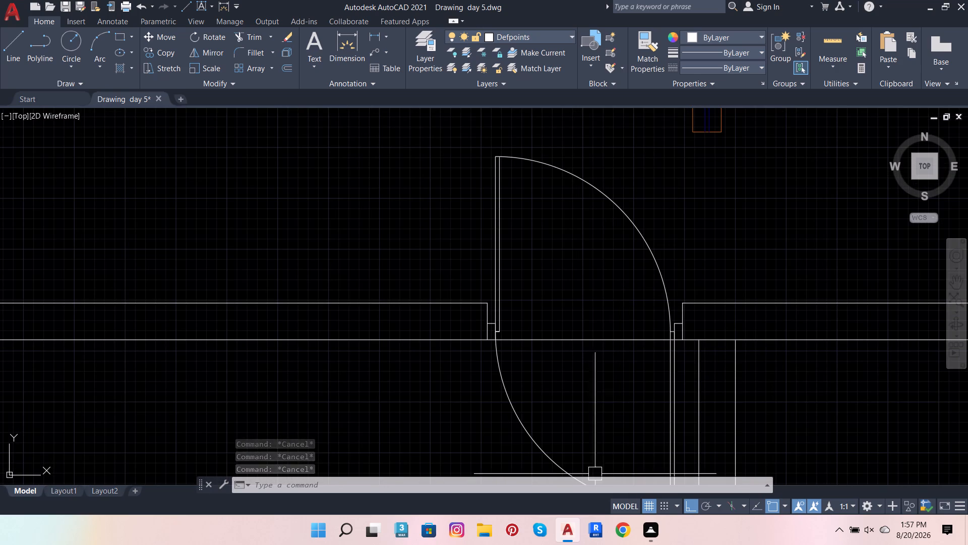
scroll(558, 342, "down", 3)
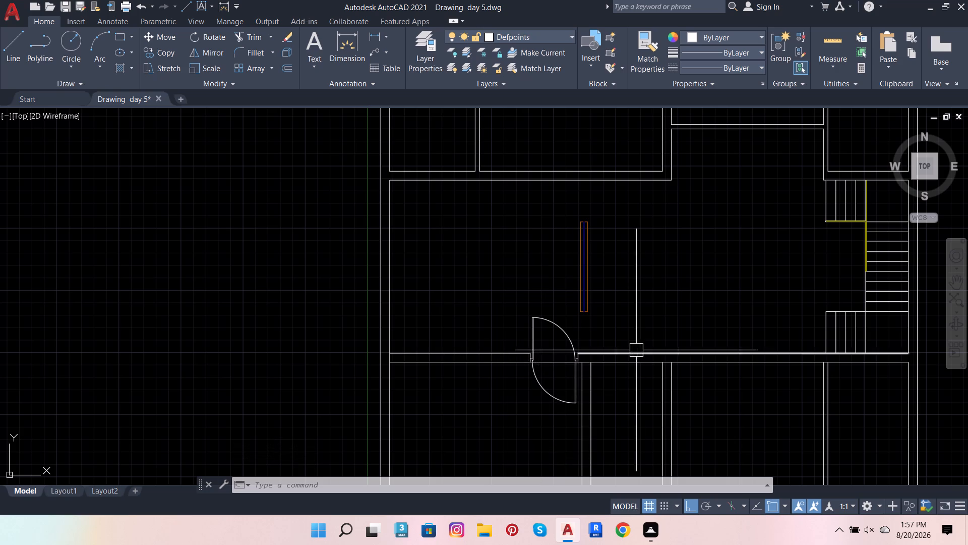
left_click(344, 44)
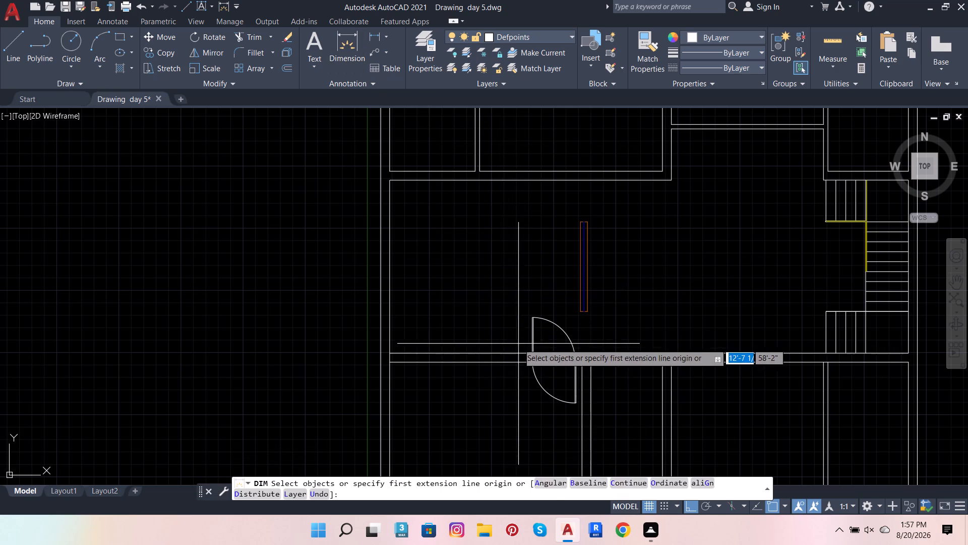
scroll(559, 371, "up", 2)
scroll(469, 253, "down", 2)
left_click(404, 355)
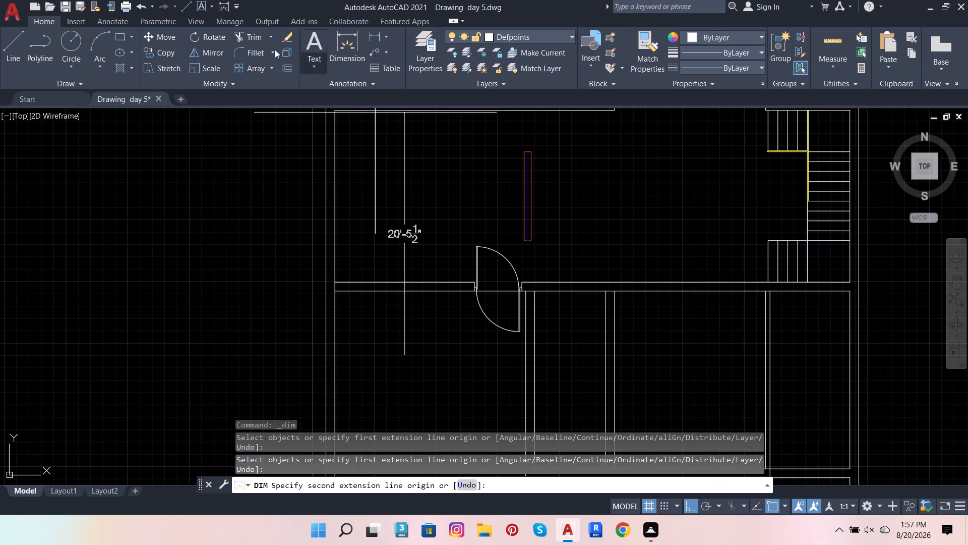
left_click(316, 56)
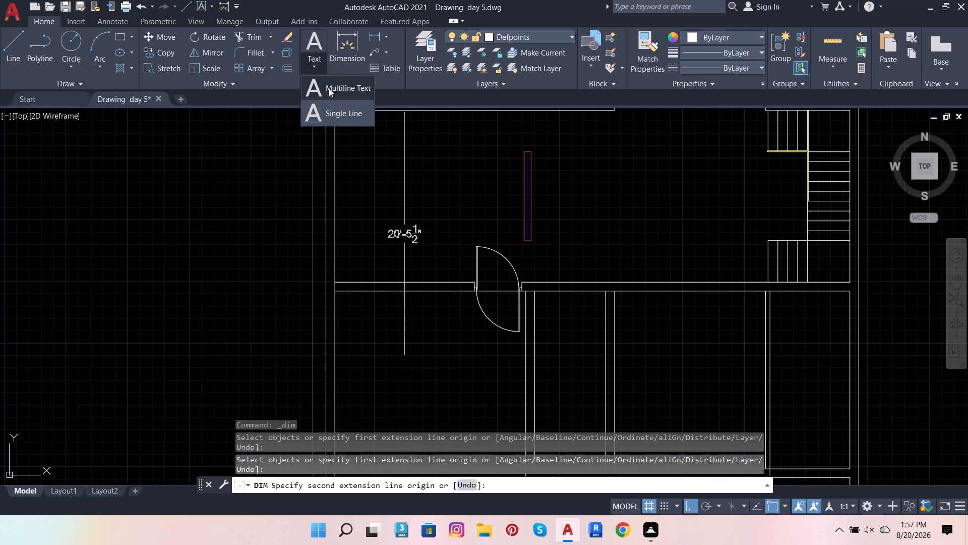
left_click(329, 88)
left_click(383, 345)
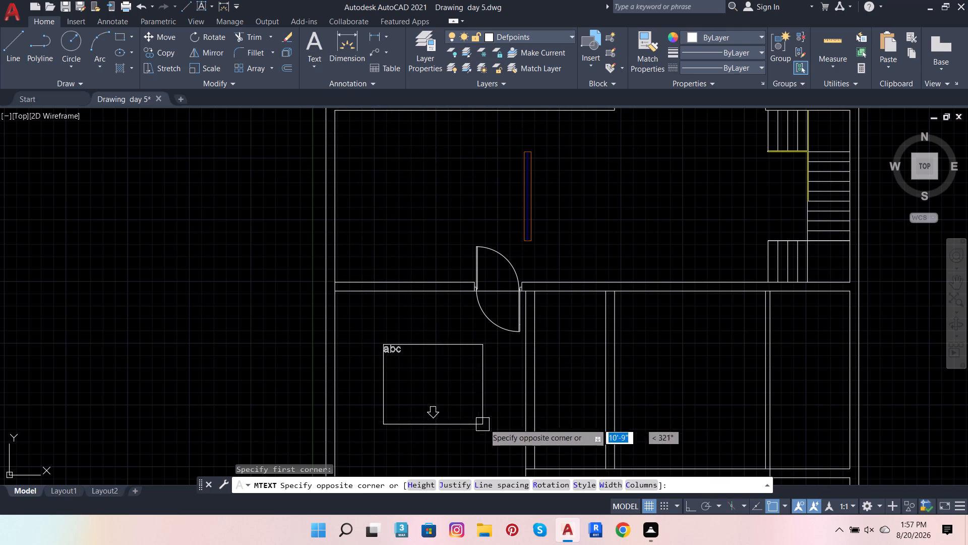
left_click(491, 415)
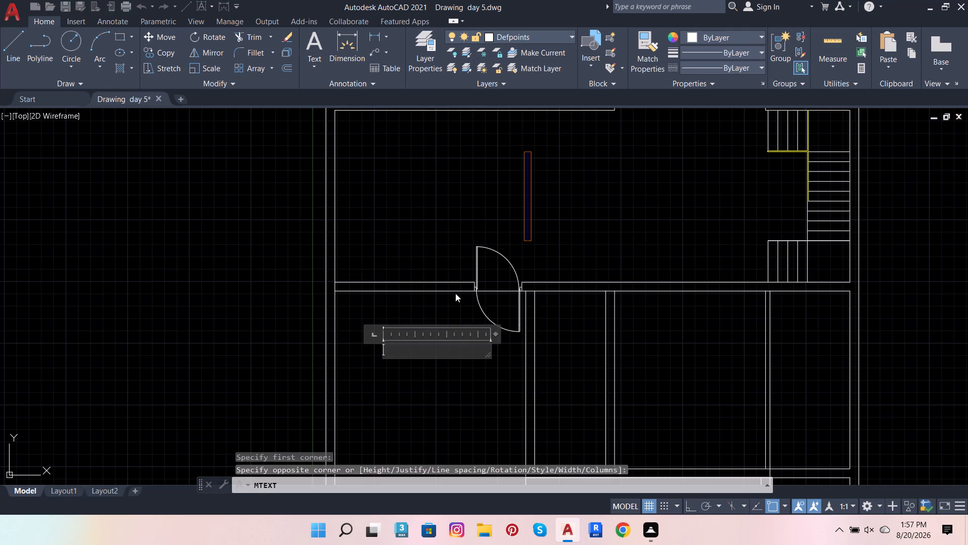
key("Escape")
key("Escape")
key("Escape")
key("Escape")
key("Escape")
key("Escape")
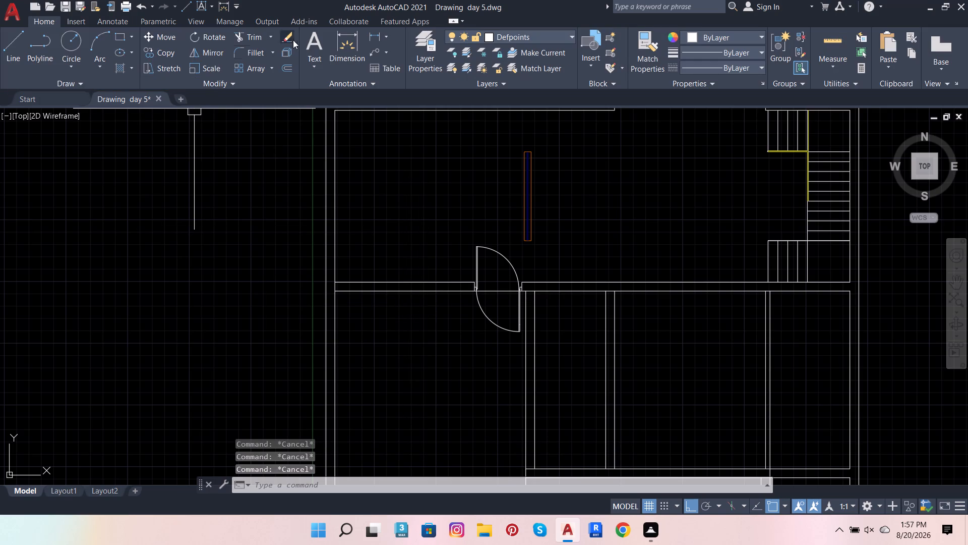
Add a multiline text label reading "Wooden Door", split over two lines, in the room below the double-swing door.
left_click(304, 35)
left_click(407, 337)
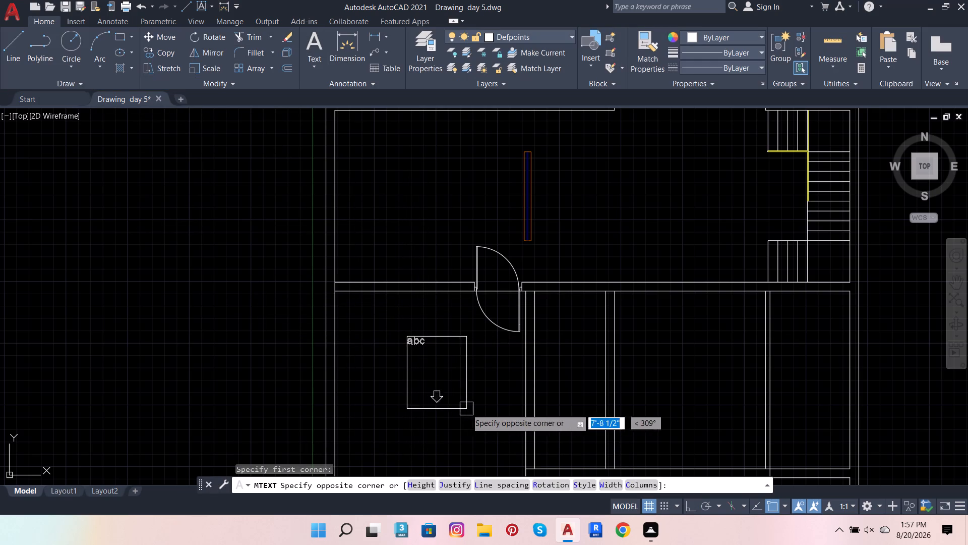
left_click(489, 411)
scroll(456, 326, "up", 2)
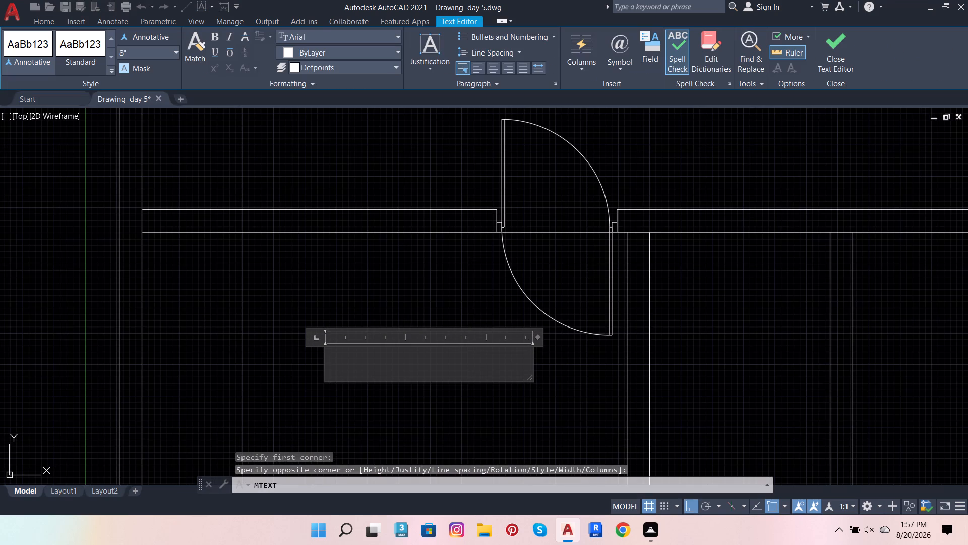
scroll(464, 348, "up", 2)
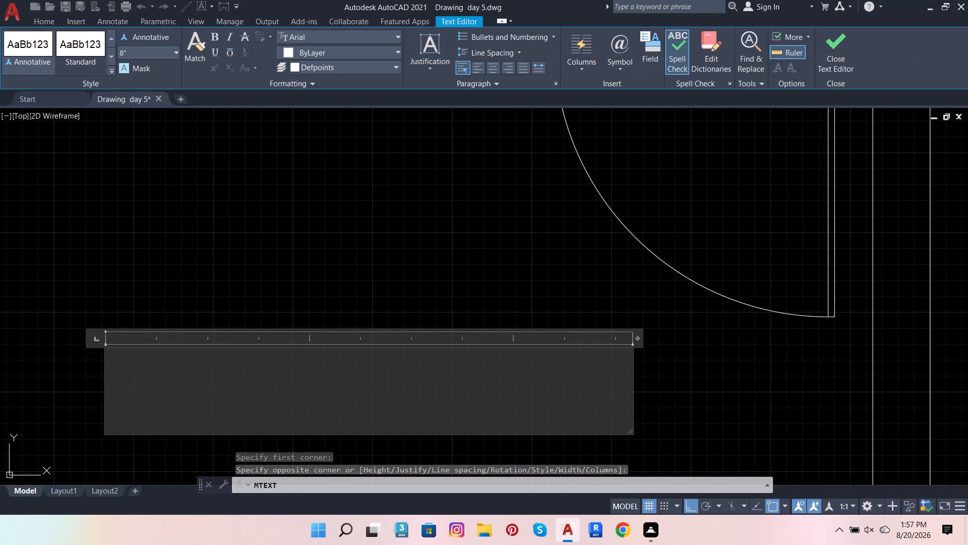
key("shift+w")
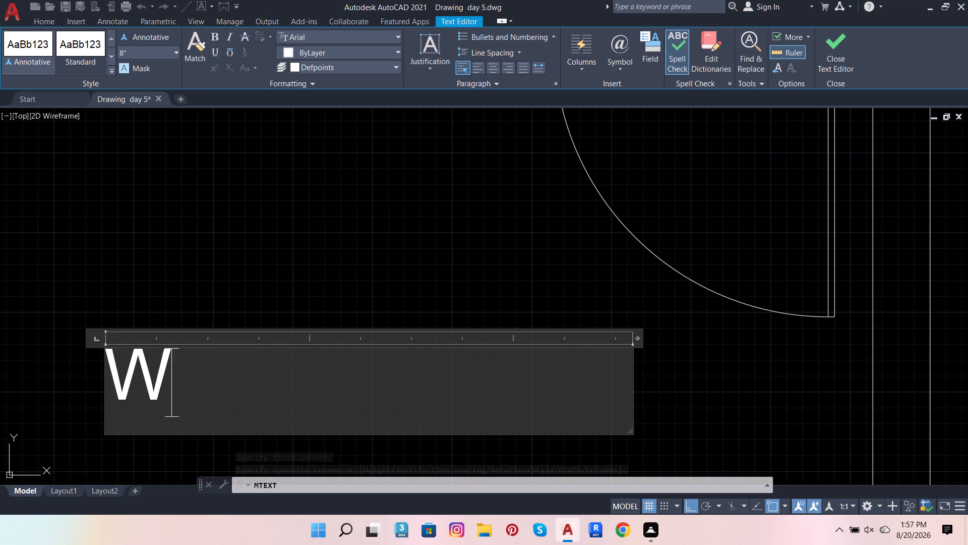
type("oo")
key("d")
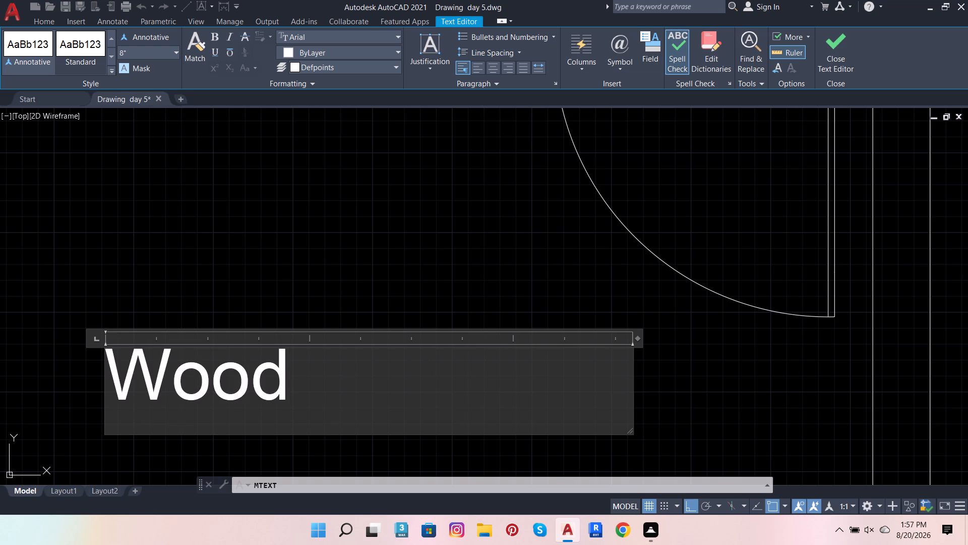
type("en")
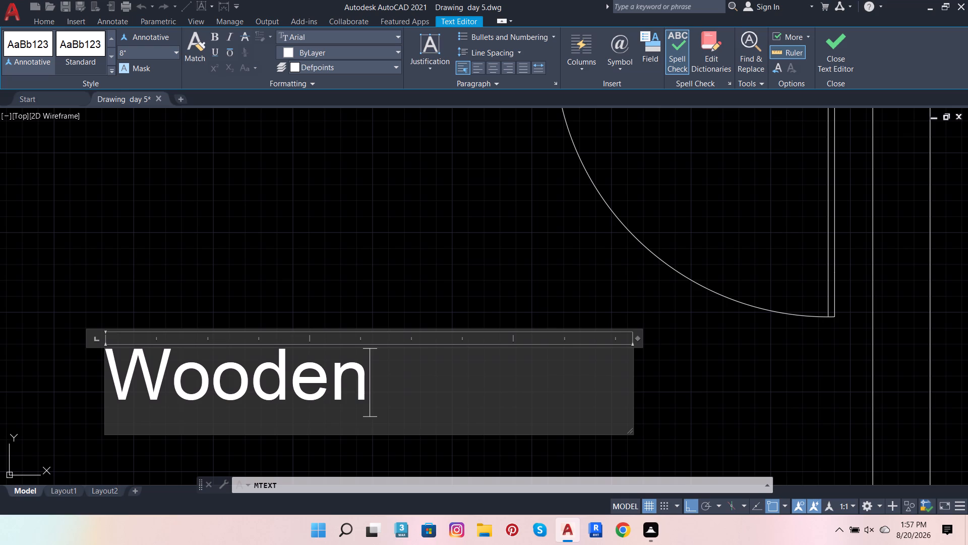
key("shift+Return")
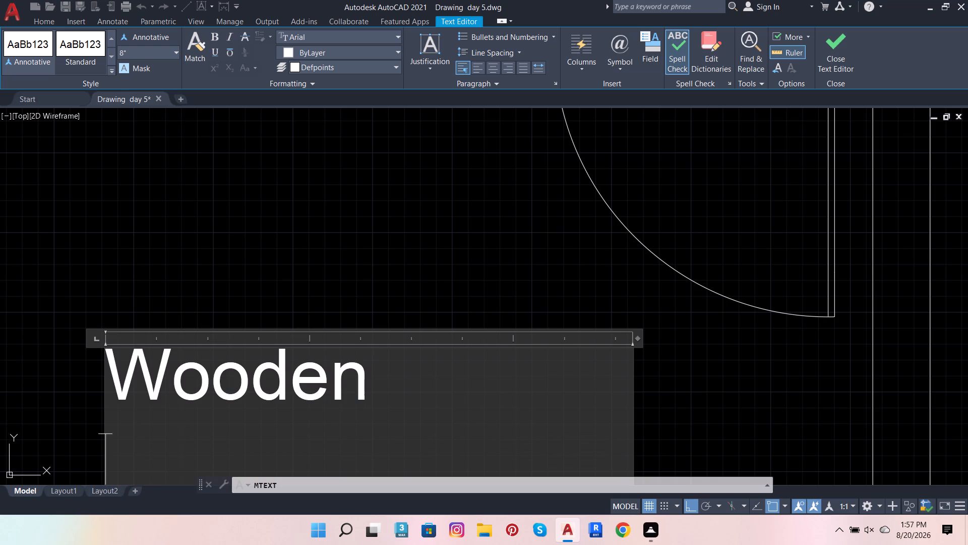
key("space")
key("space")
key("space")
key("shift+d")
type("oor")
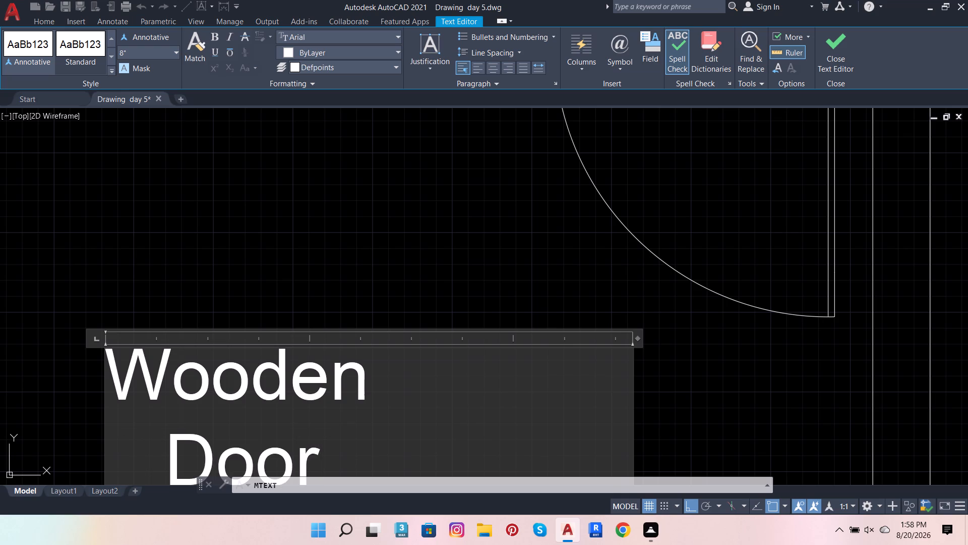
scroll(551, 262, "down", 3)
left_click(530, 358)
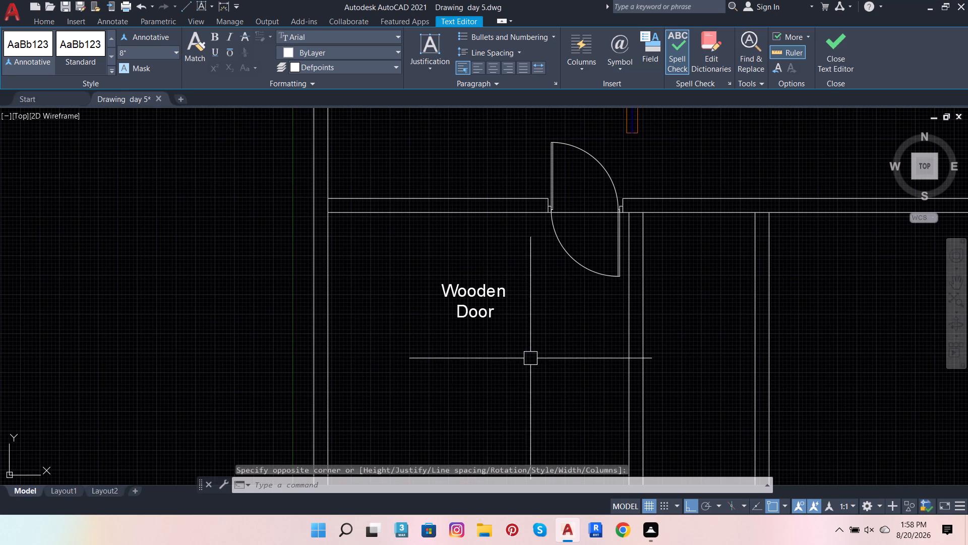
Scale the "Wooden Door" label down to roughly half its size.
left_click(472, 290)
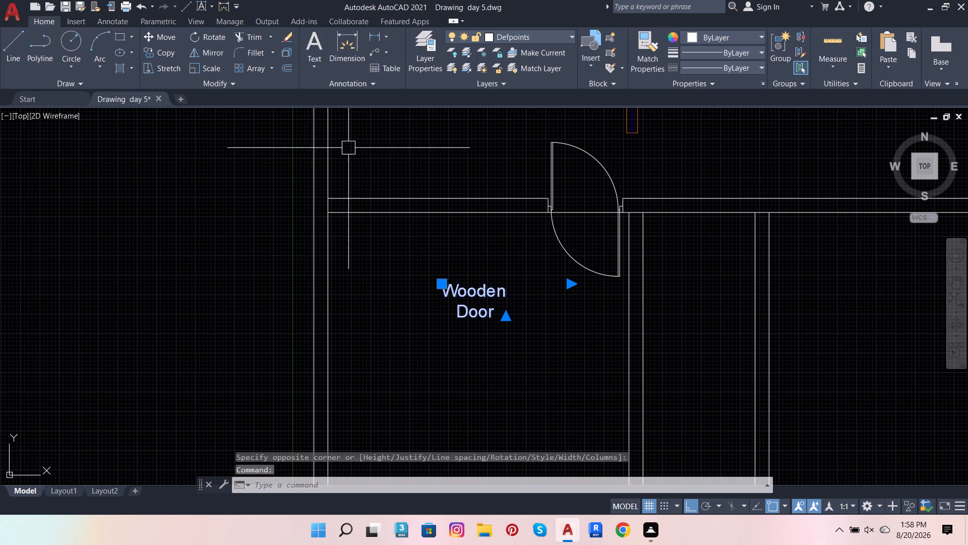
left_click(206, 65)
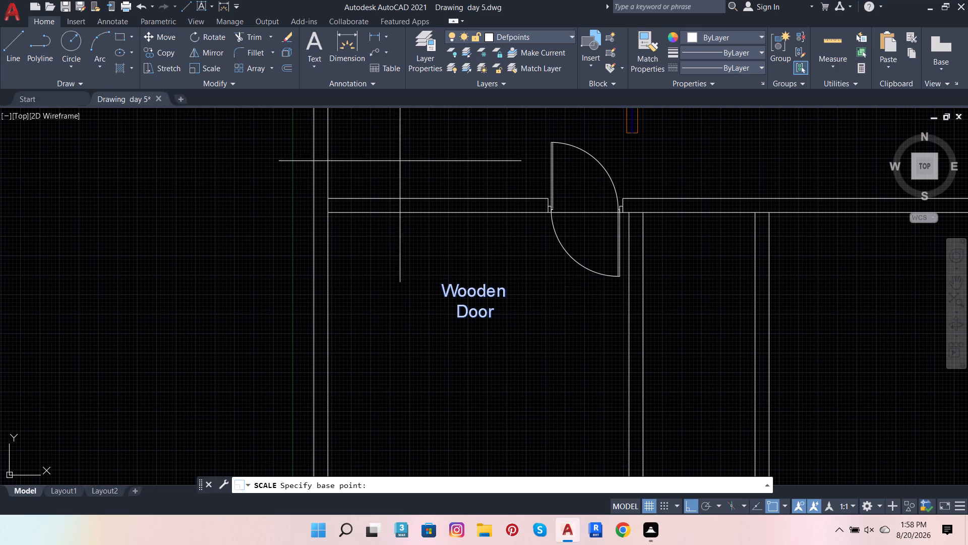
left_click(441, 312)
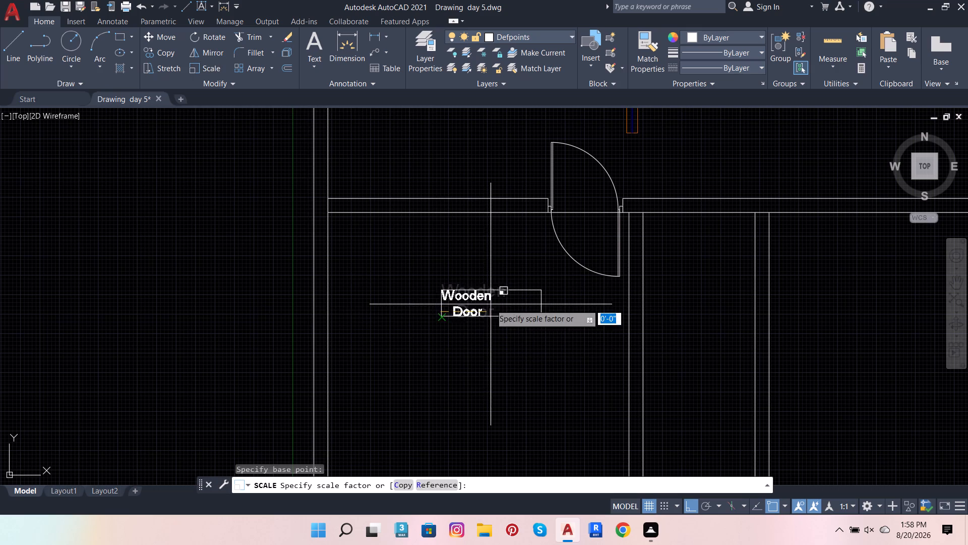
scroll(474, 307, "up", 2)
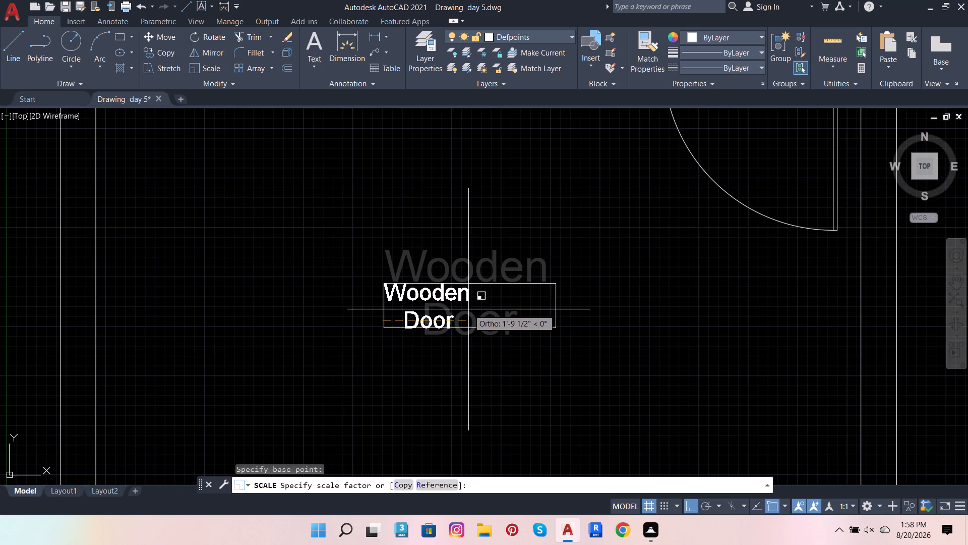
left_click(466, 310)
Move the "Wooden Door" label into the door opening between the jambs, with Ortho turned off.
scroll(497, 309, "down", 2)
left_click(483, 306)
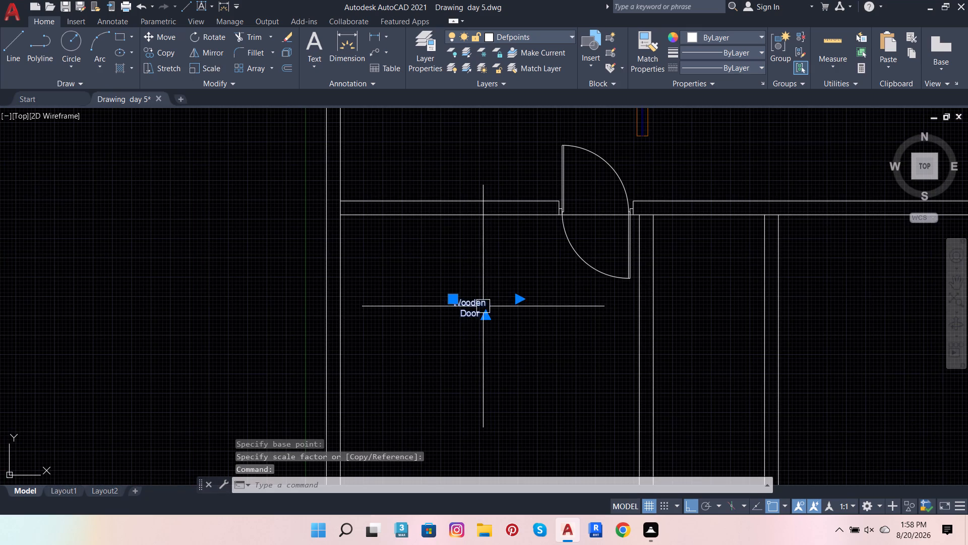
left_click(163, 36)
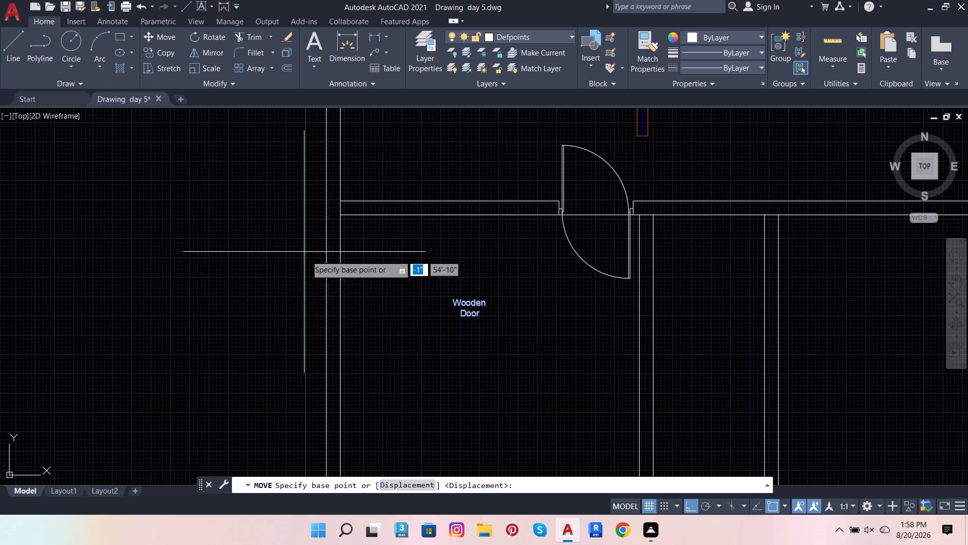
left_click(449, 304)
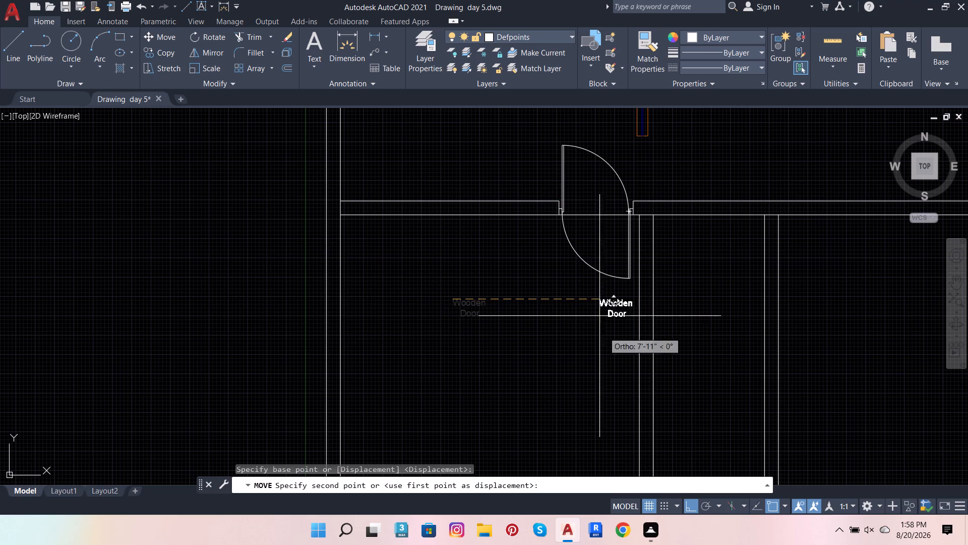
left_click(692, 504)
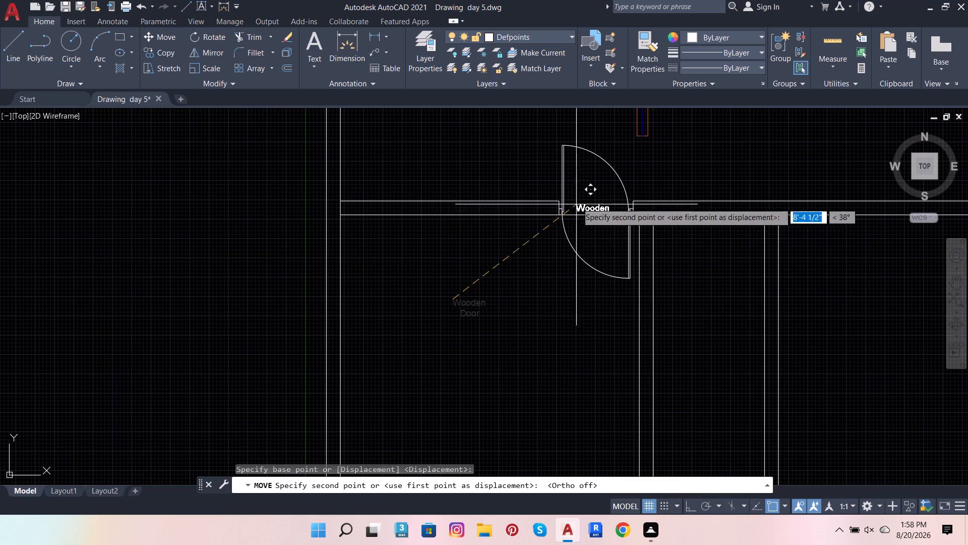
scroll(581, 187, "up", 3)
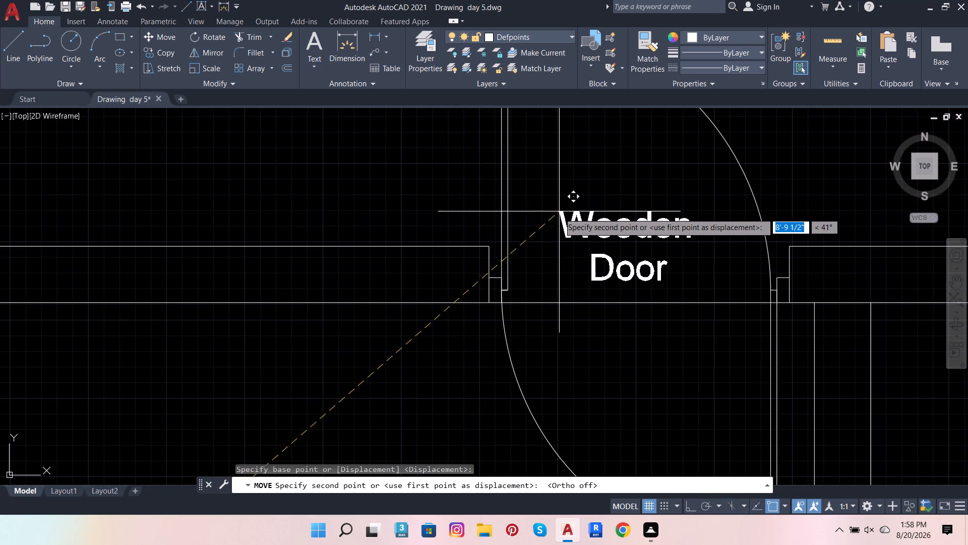
left_click(559, 222)
scroll(556, 264, "down", 4)
key("Escape")
key("Escape")
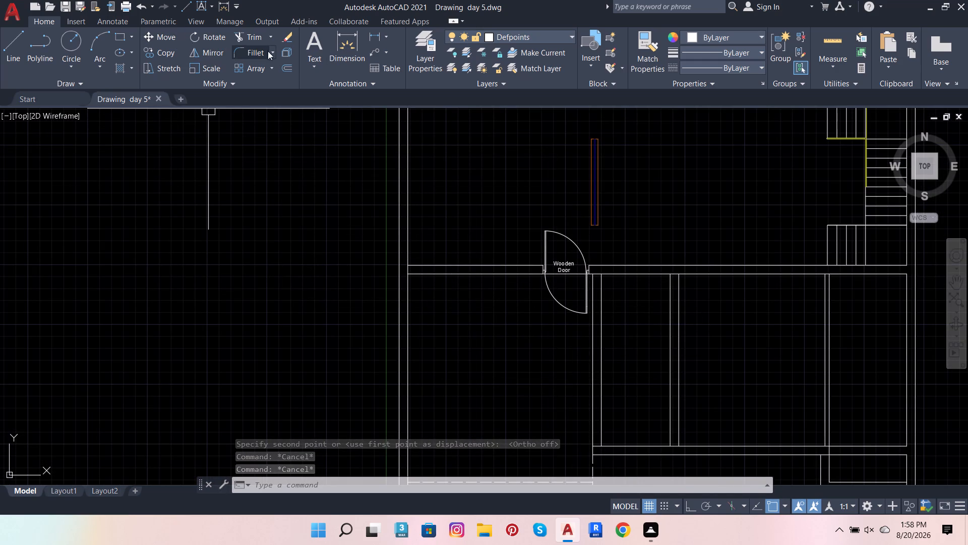
Start a second multiline text label in the room below the door, beginning with "4'".
left_click(316, 50)
left_click(454, 326)
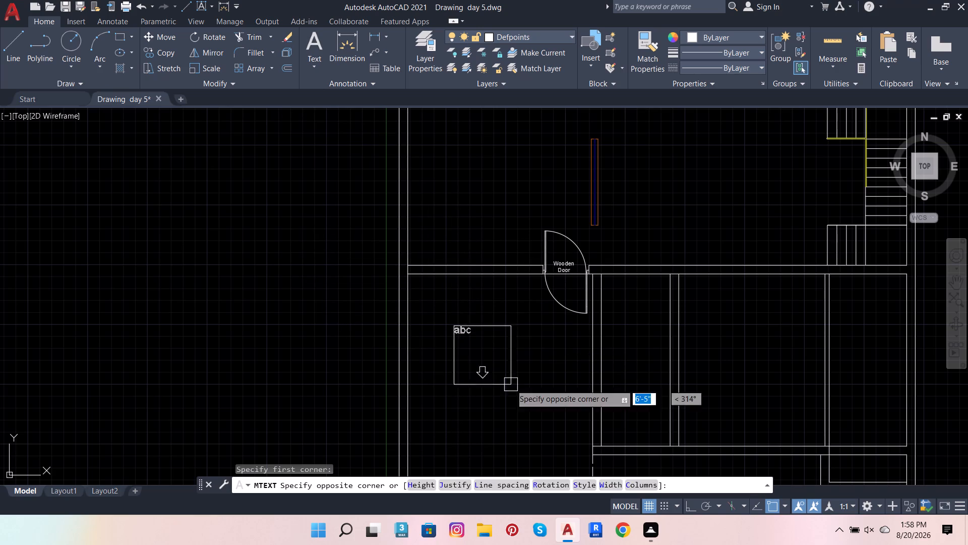
left_click(552, 416)
scroll(499, 330, "up", 2)
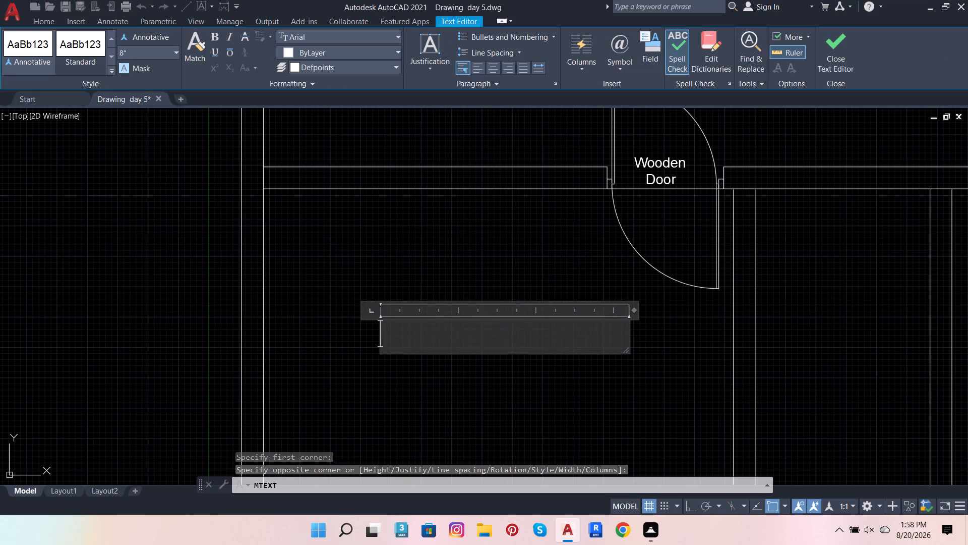
type("4'")
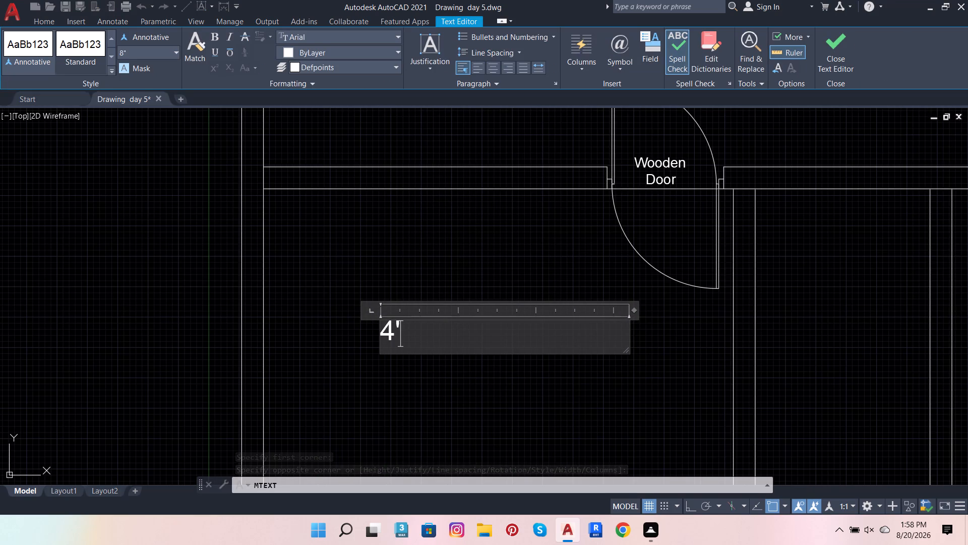
key("space")
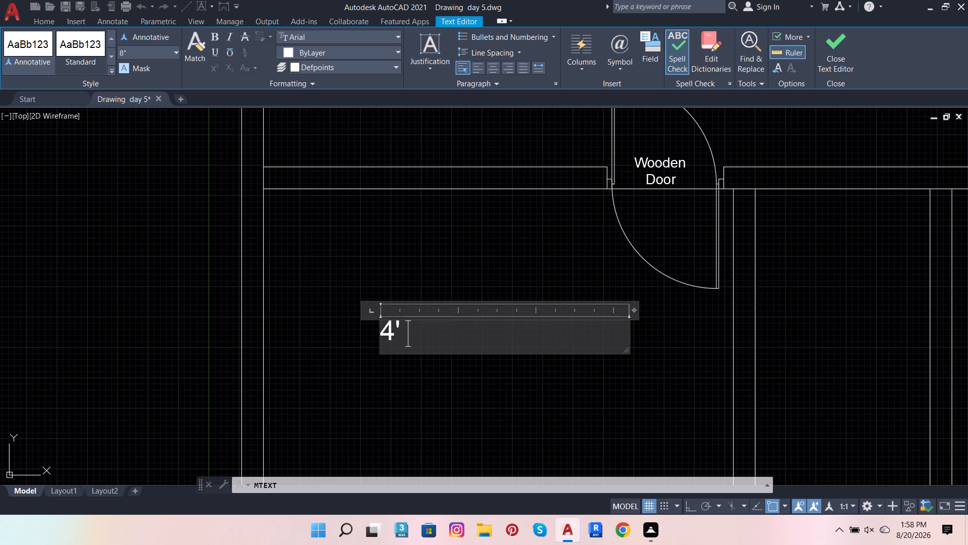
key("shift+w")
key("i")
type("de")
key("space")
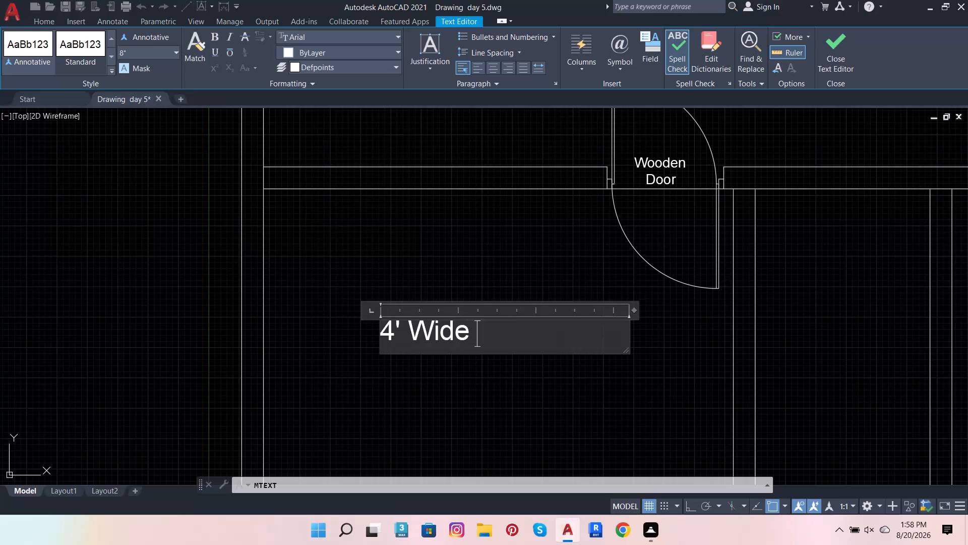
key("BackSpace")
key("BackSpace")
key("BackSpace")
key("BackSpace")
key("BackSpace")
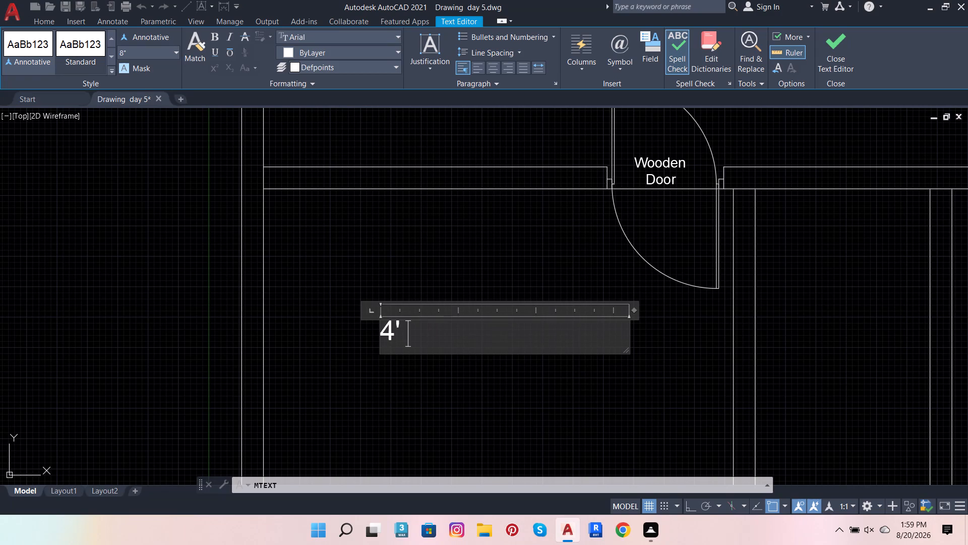
Complete the second text label in the room below the door so it reads "4' WILD ENTER".
key("w")
key("i")
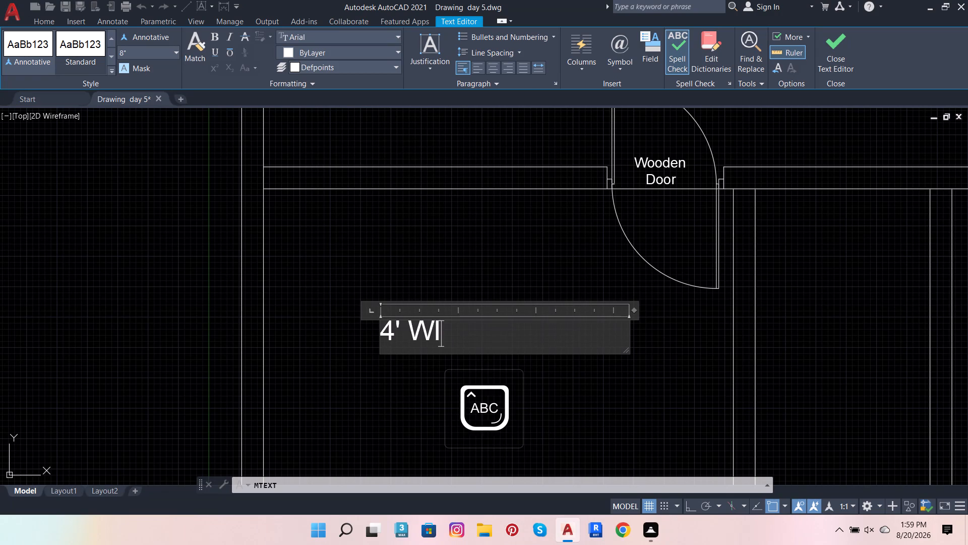
key("l")
key("d")
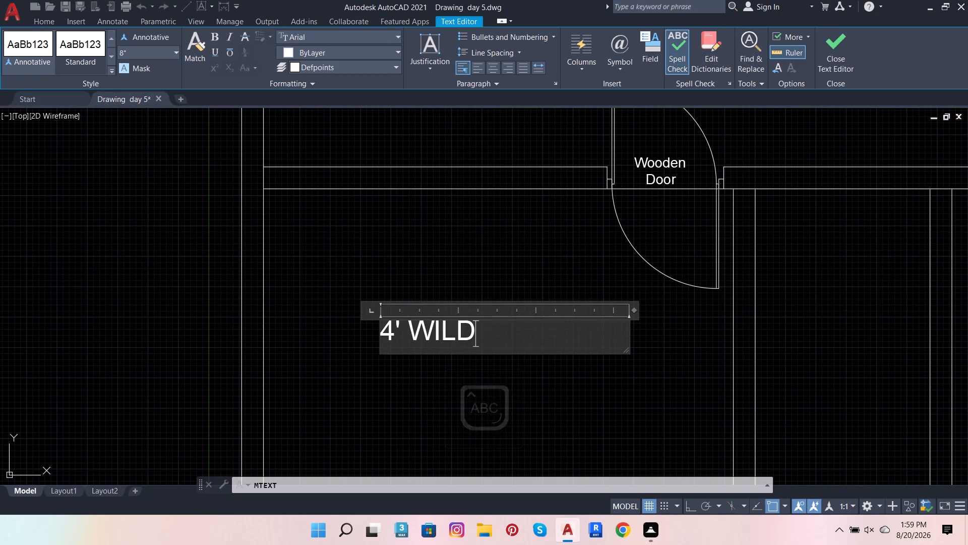
key("space")
type("ENTER")
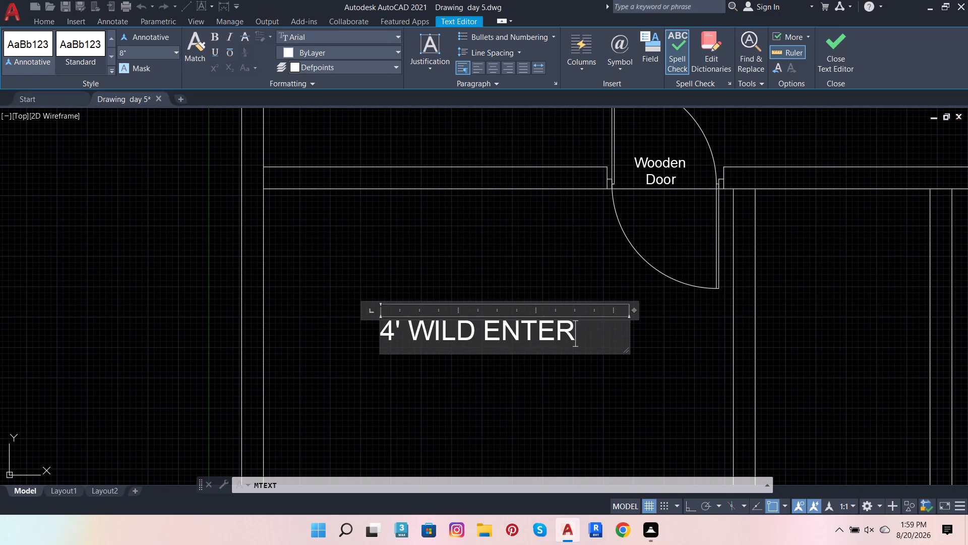
left_click(561, 380)
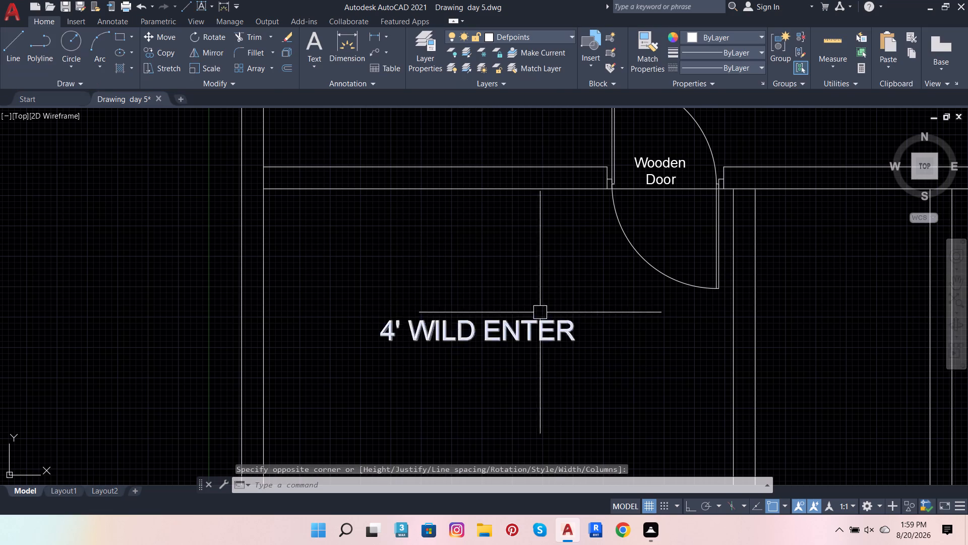
Scale the "4' WILD ENTER" label down to a little under half its size.
left_click(460, 334)
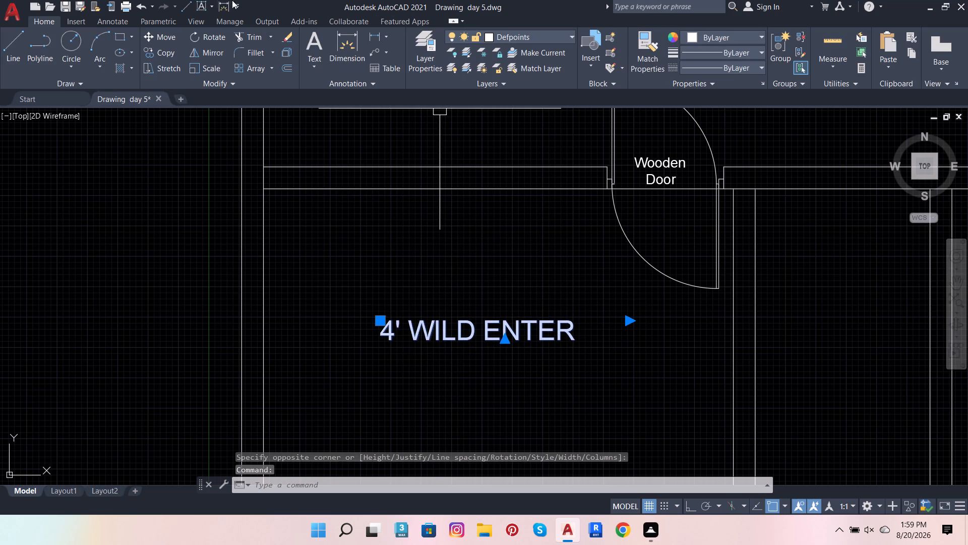
left_click(220, 69)
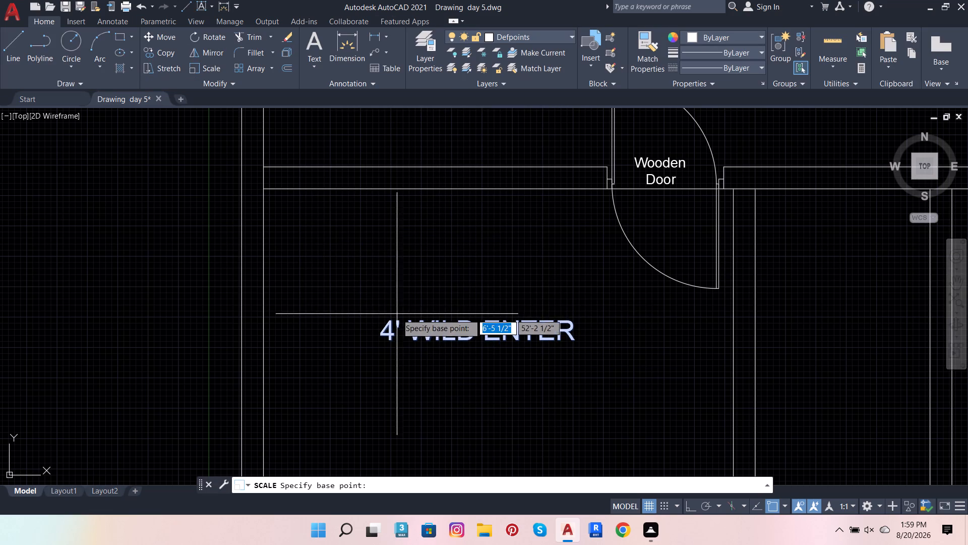
left_click(380, 336)
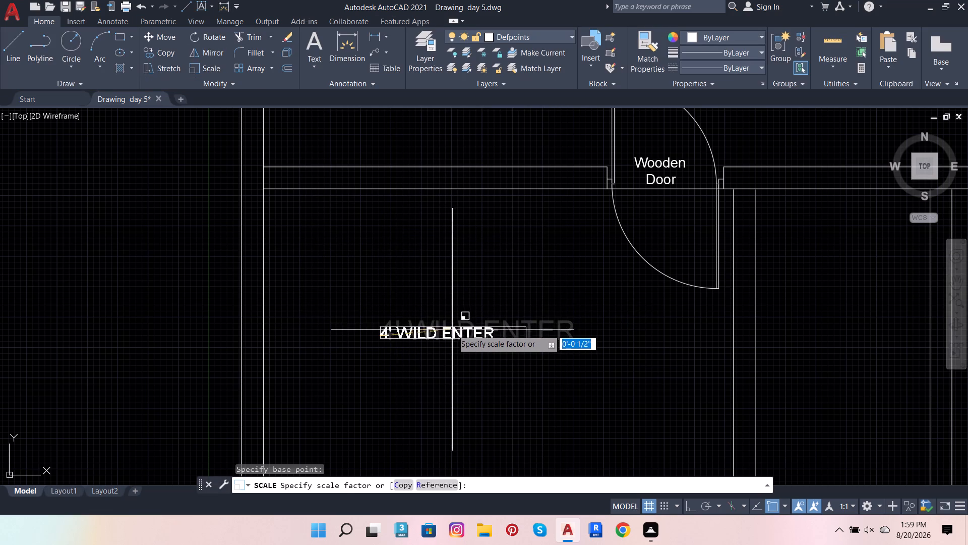
scroll(434, 339, "up", 3)
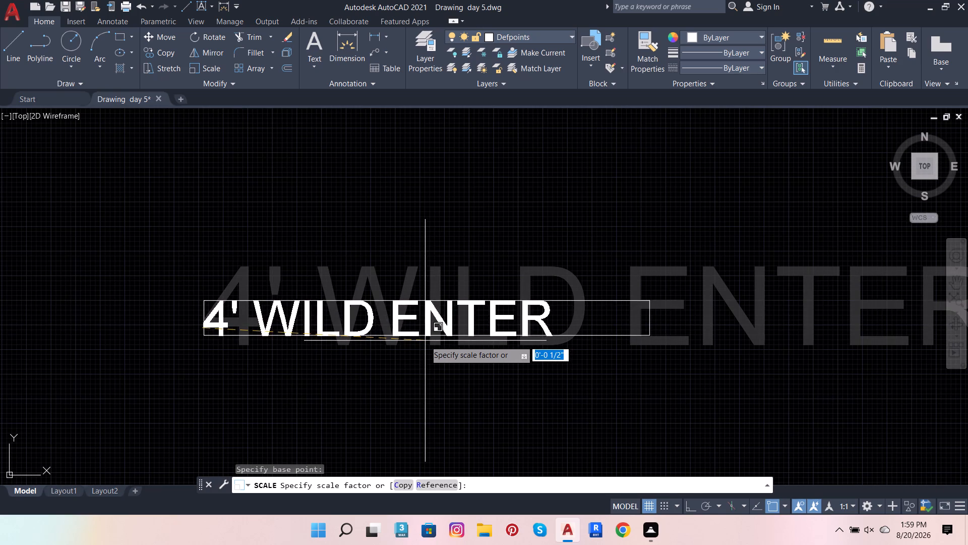
left_click(425, 341)
scroll(459, 325, "down", 2)
Move the "4' WILD ENTER" label into the door swing, directly beneath the "Wooden Door" label.
left_click(463, 321)
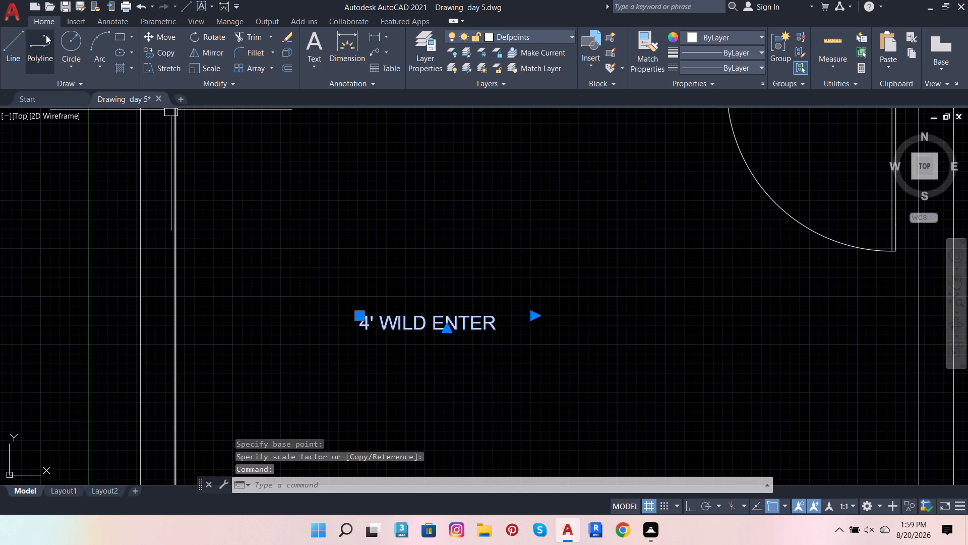
left_click(163, 32)
left_click(354, 324)
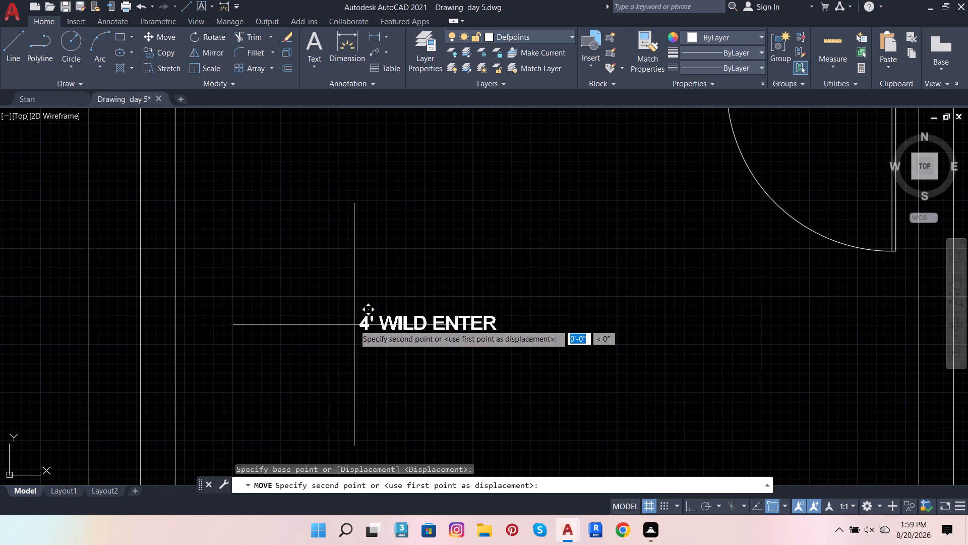
scroll(203, 386, "down", 3)
scroll(339, 342, "up", 2)
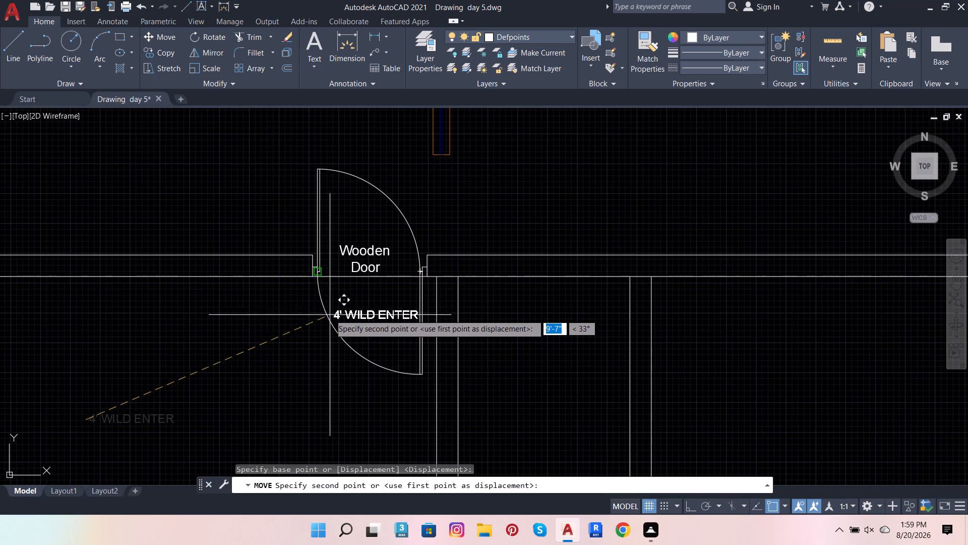
scroll(332, 306, "up", 3)
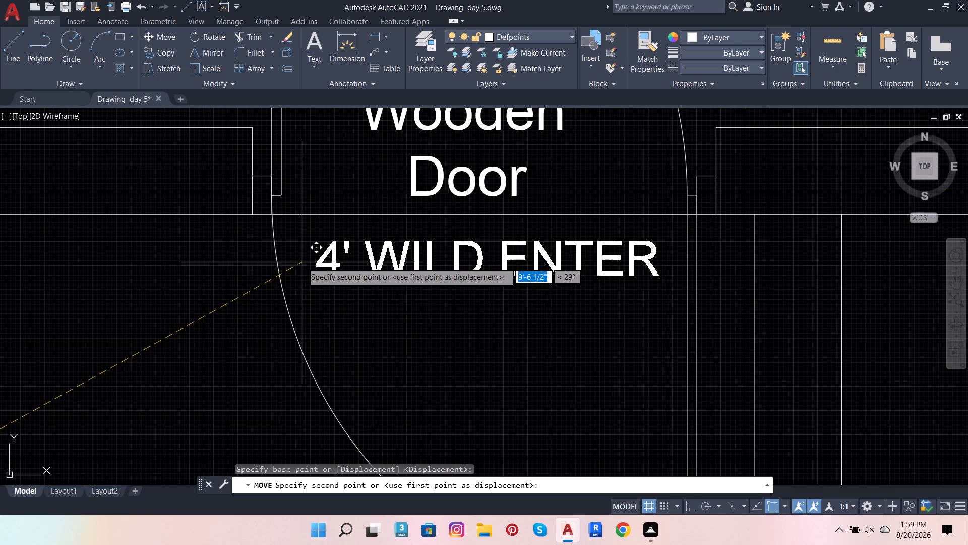
left_click(302, 262)
scroll(304, 287, "down", 4)
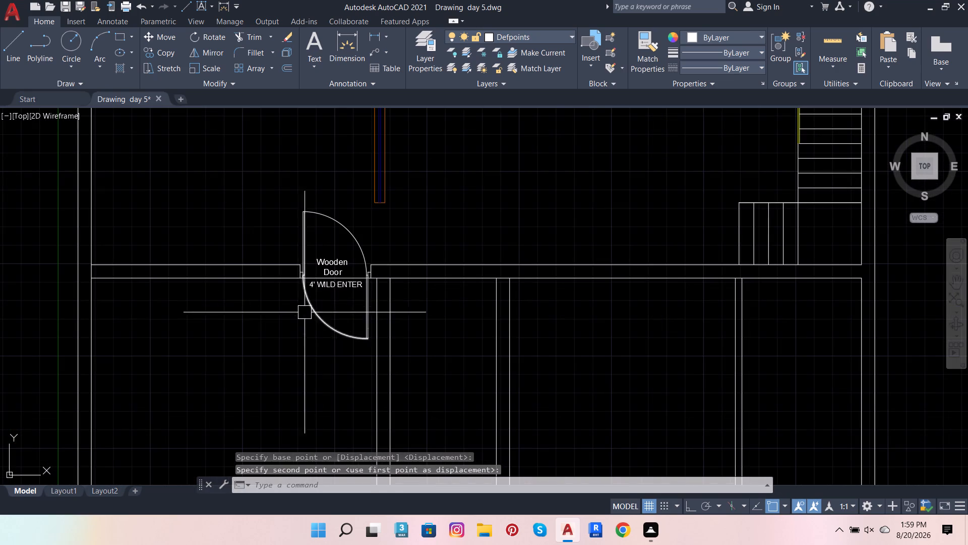
key("Escape")
key("Escape")
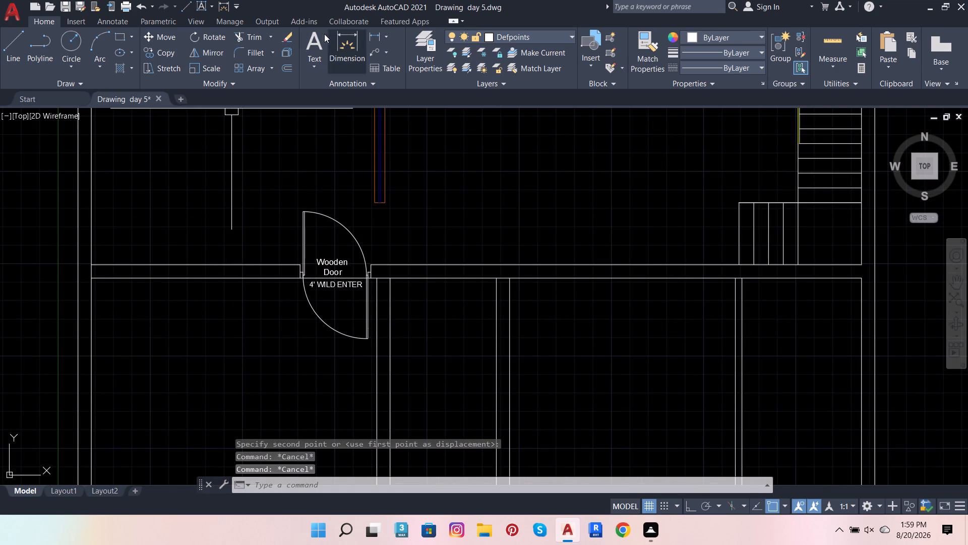
Add a centred multiline text label reading "WOODEN JAIL", split over two lines, in the room below the door.
left_click(304, 48)
scroll(247, 260, "down", 1)
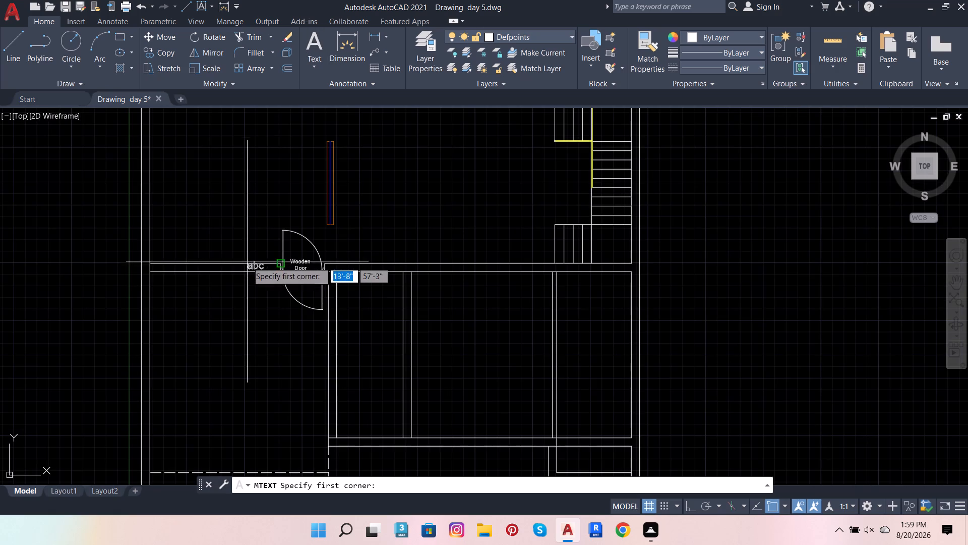
left_click(203, 325)
left_click(287, 388)
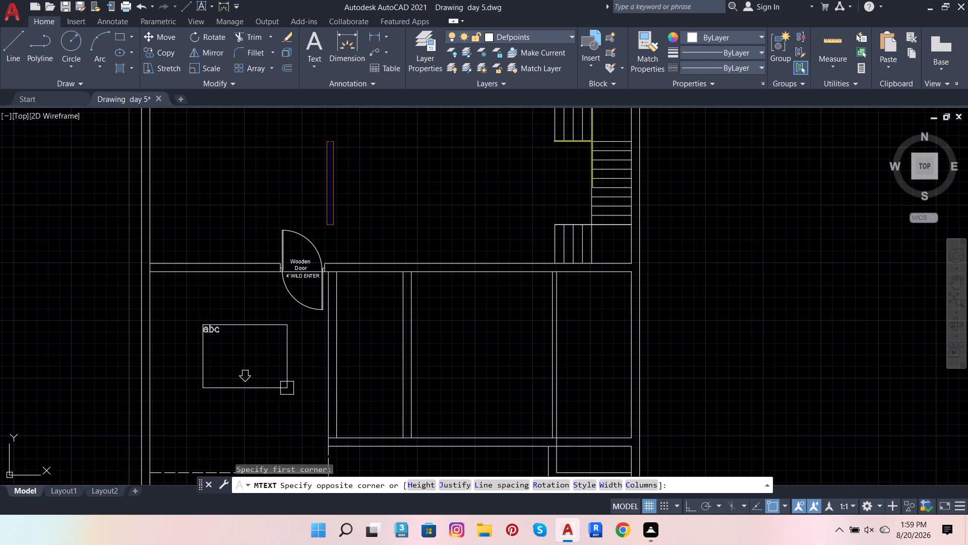
scroll(226, 329, "up", 2)
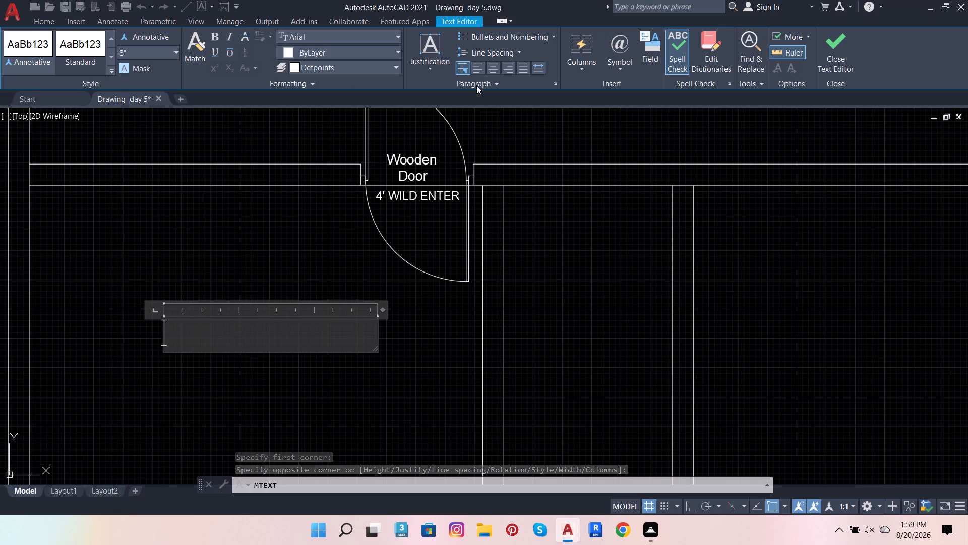
left_click(491, 66)
left_click(264, 337)
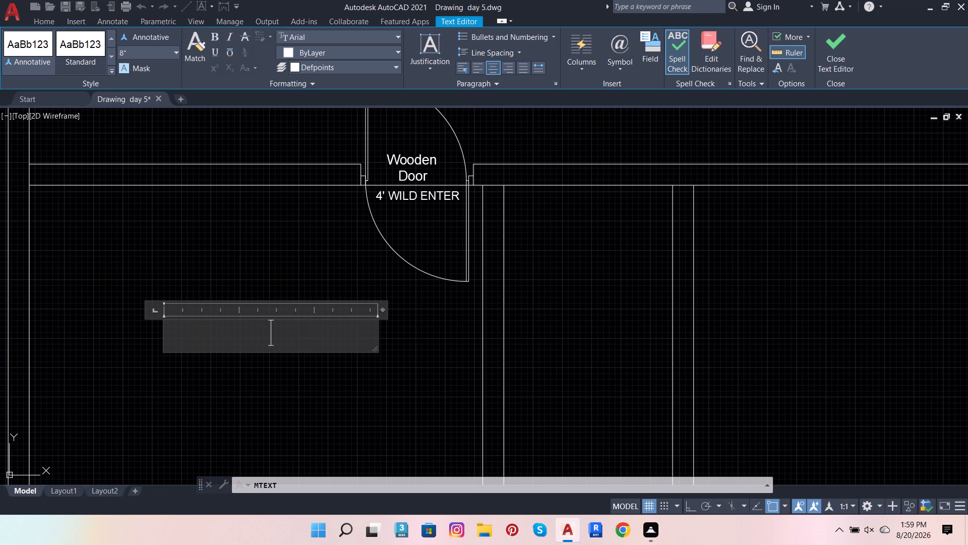
type("WO")
key("o")
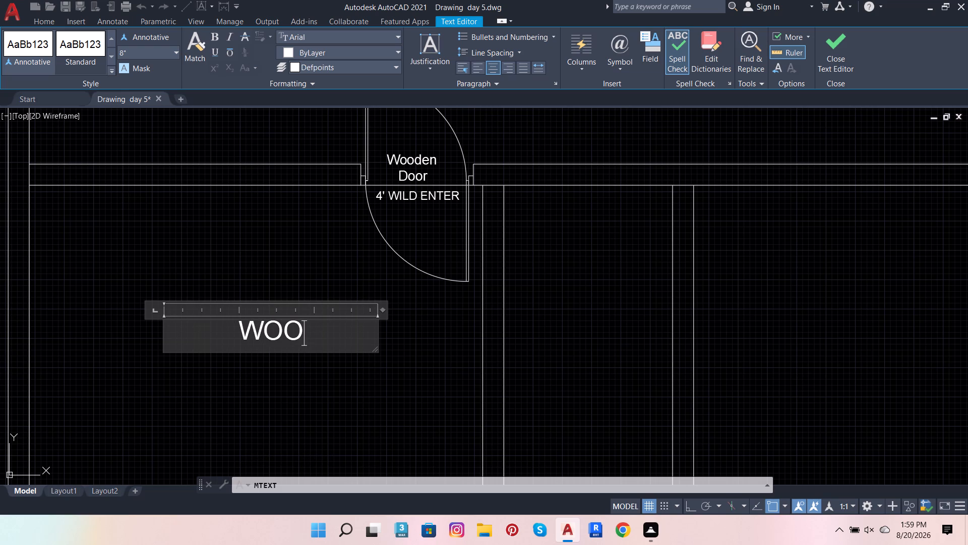
key("BackSpace")
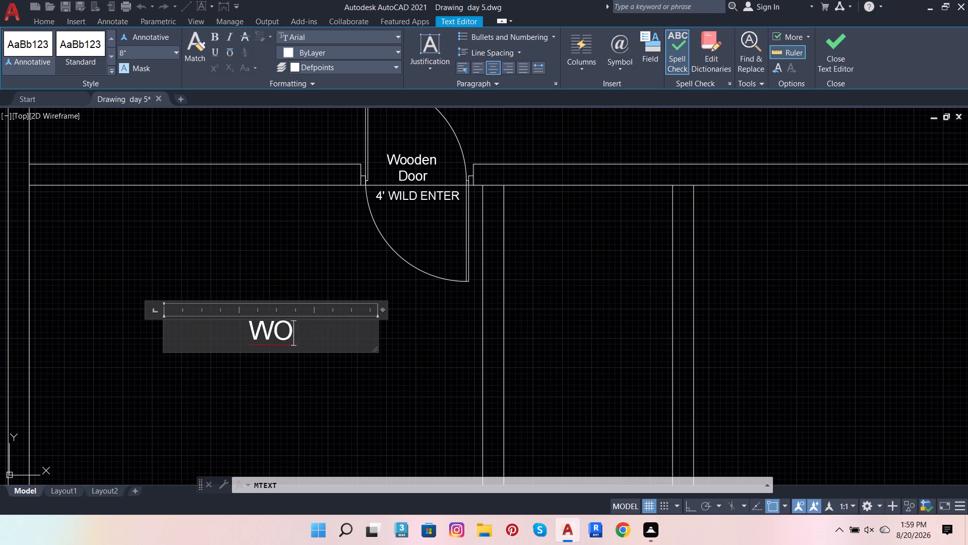
key("o")
key("f")
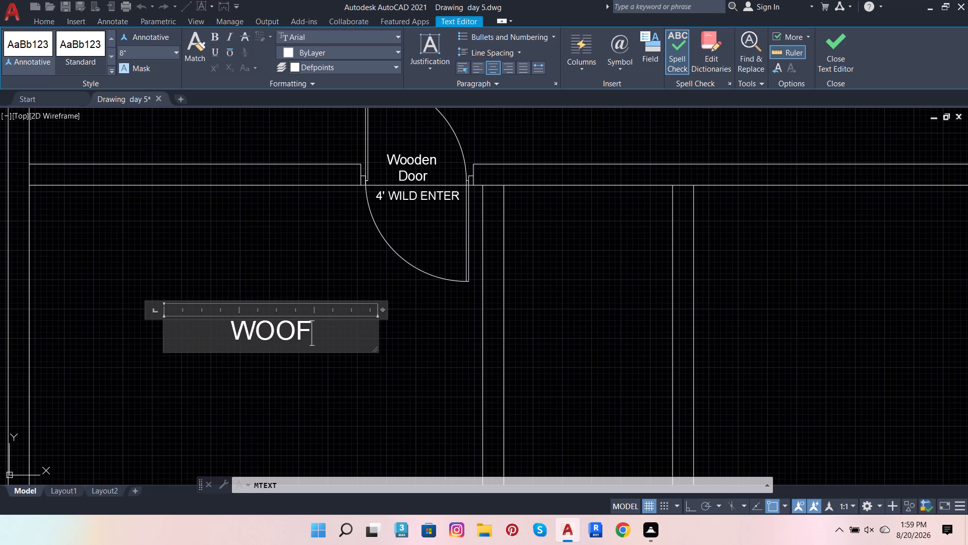
key("BackSpace")
type("DEN")
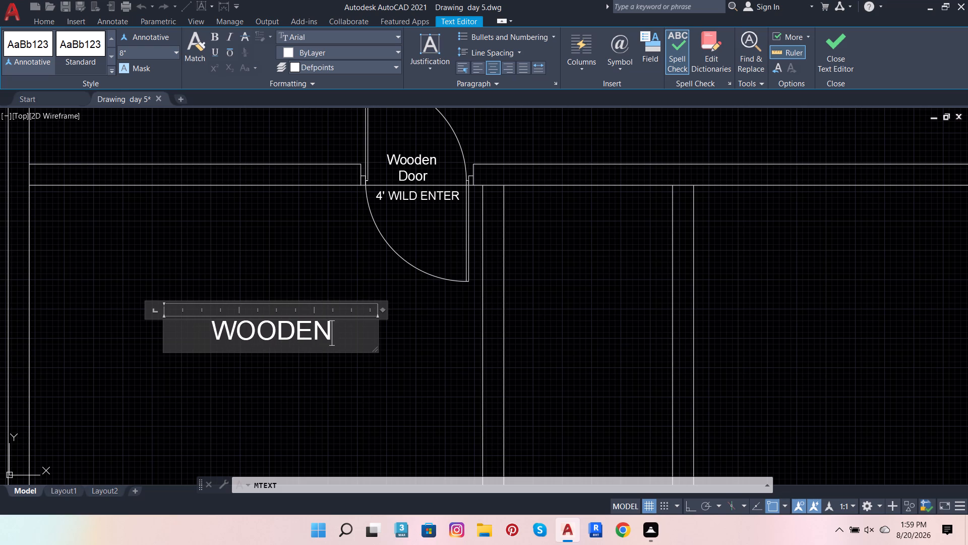
key("shift+Return")
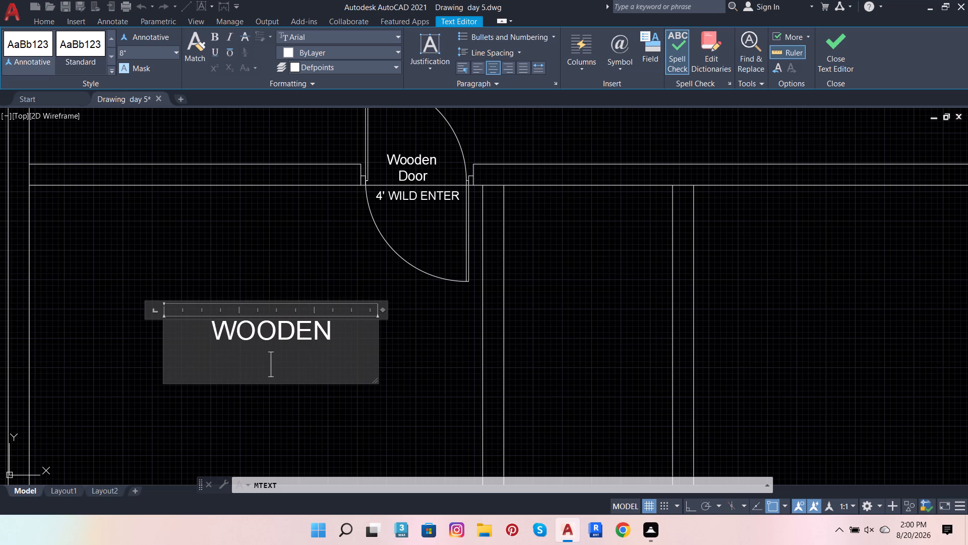
type("JAIL")
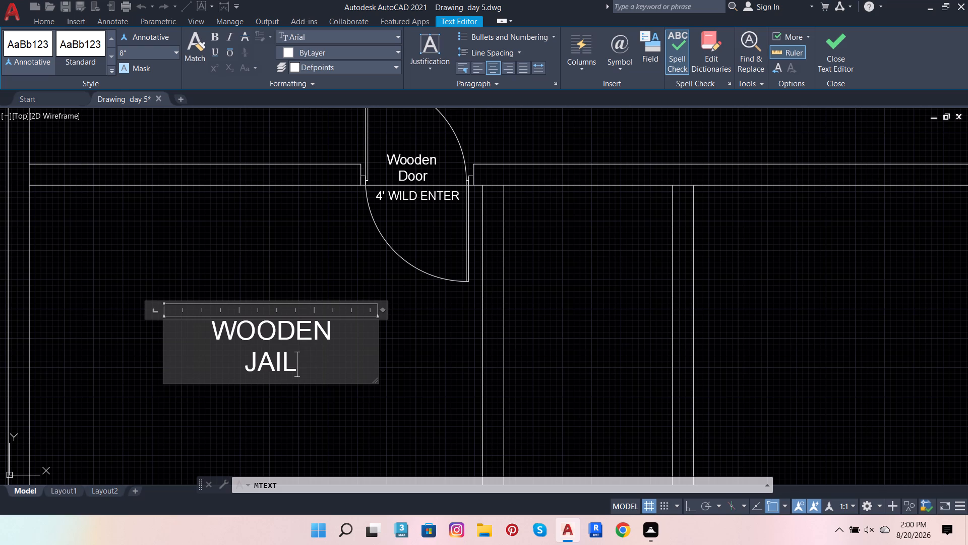
left_click(366, 441)
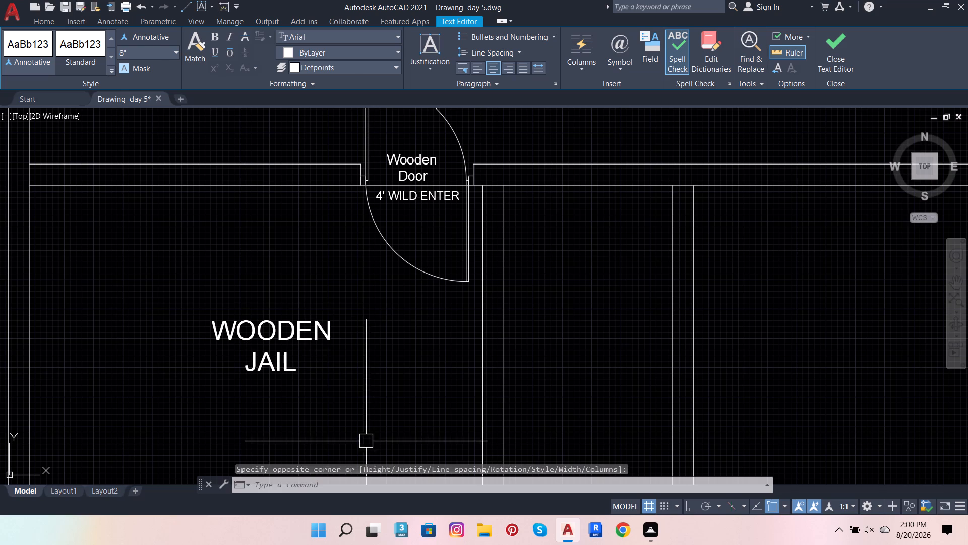
Scale the "WOODEN JAIL" label down to a text height of about 2 1/2".
left_click(279, 332)
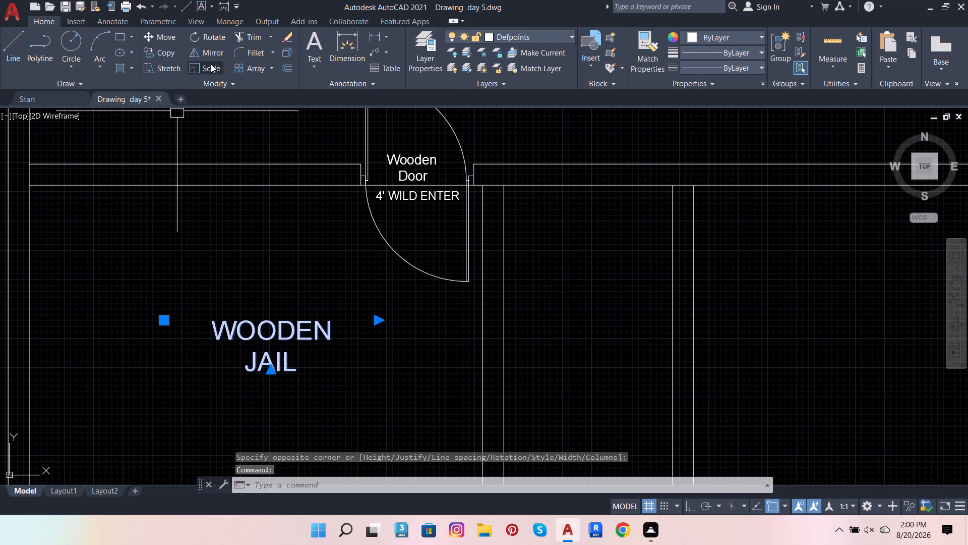
left_click(204, 65)
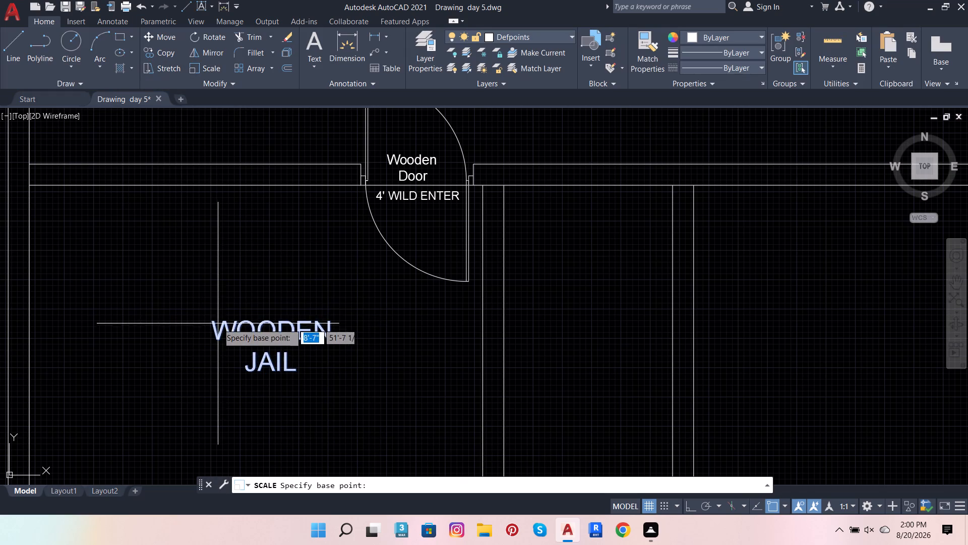
left_click(218, 324)
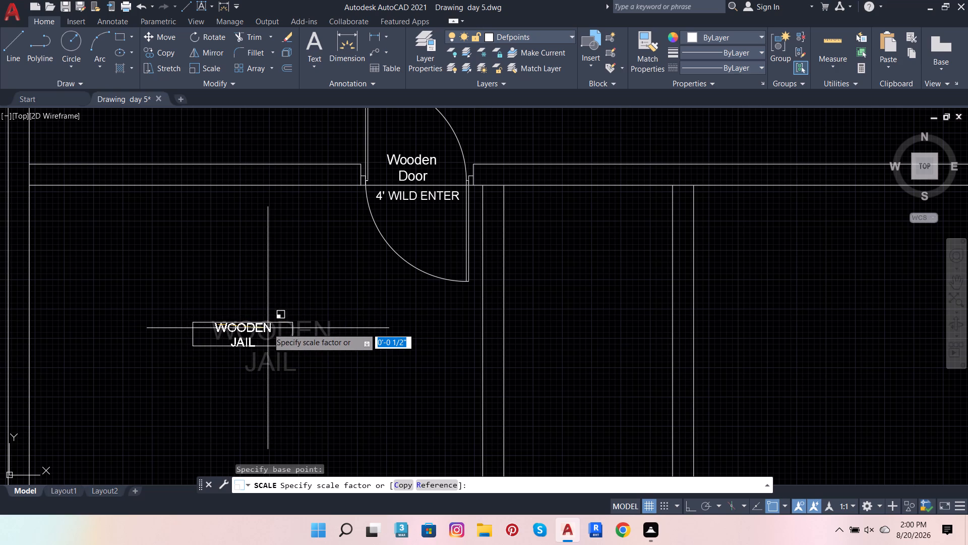
left_click(249, 331)
Correct the second line of the "WOODEN JAIL" label to read "JALI".
scroll(228, 337, "up", 2)
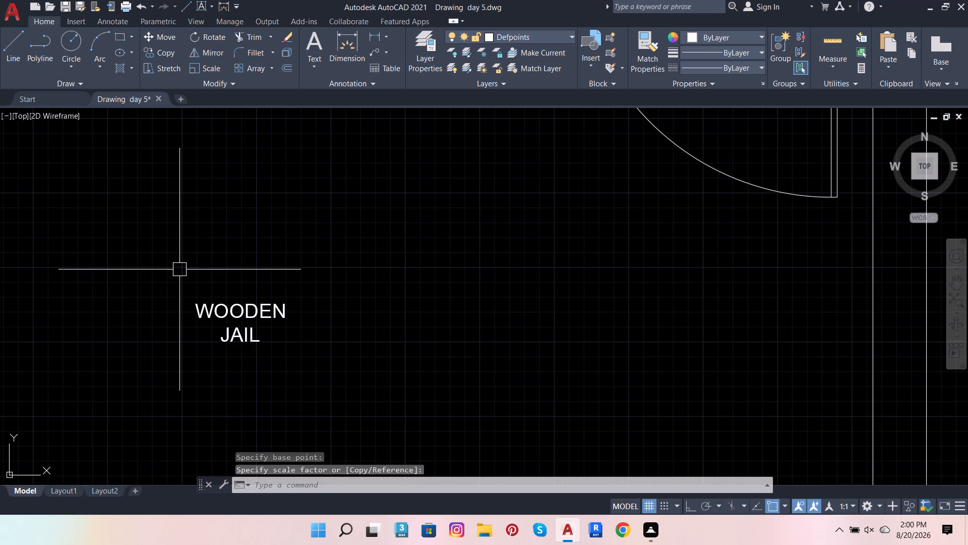
double_click(253, 340)
scroll(258, 325, "up", 1)
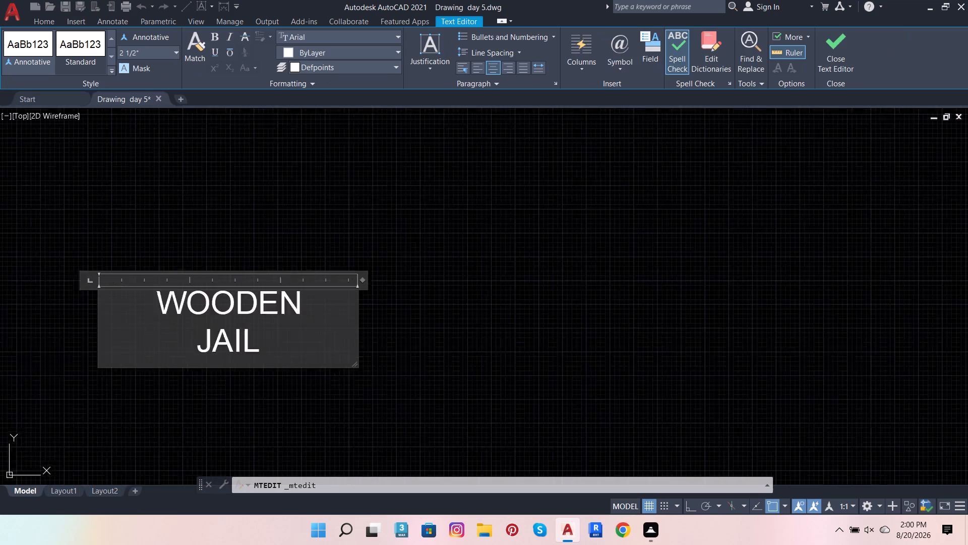
scroll(258, 325, "up", 1)
key("Left")
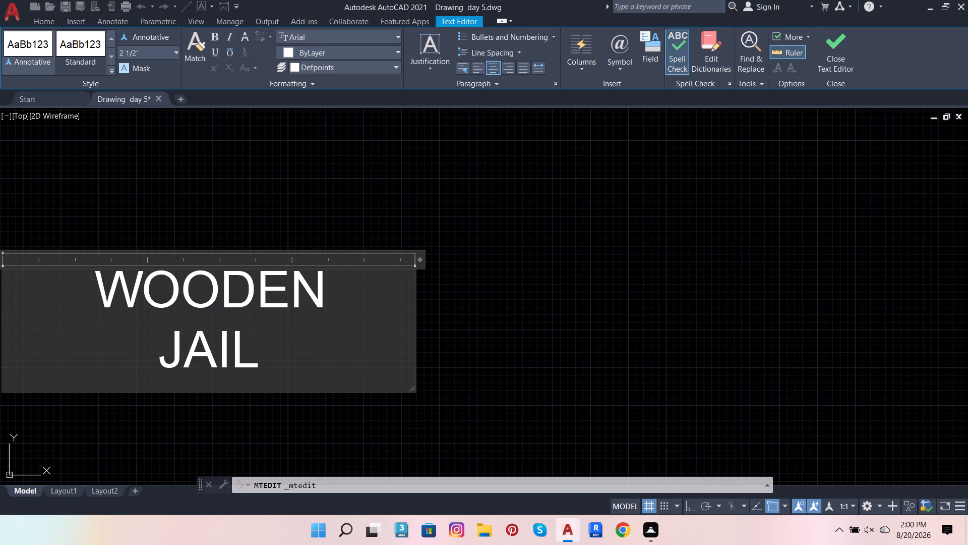
key("Right")
key("BackSpace")
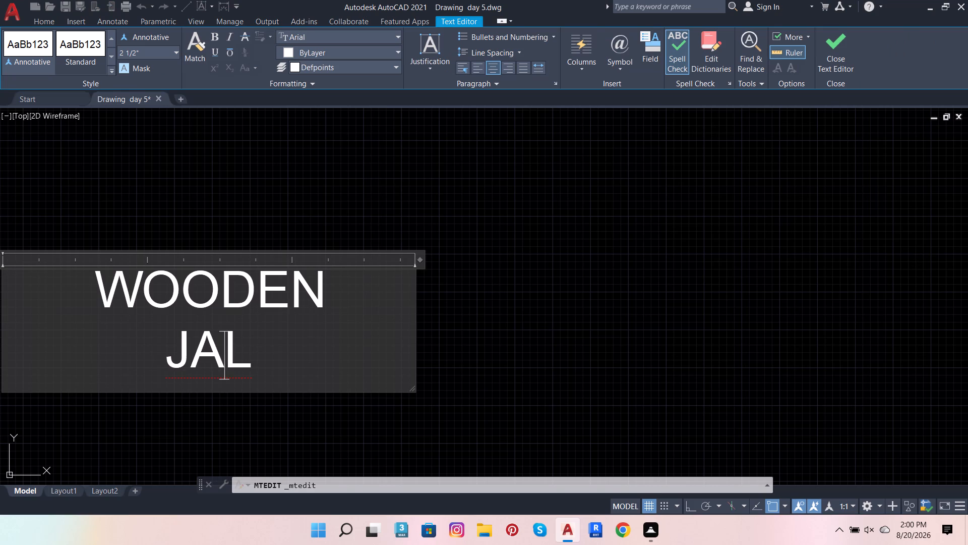
key("Right")
key("Right")
key("i")
left_click(537, 309)
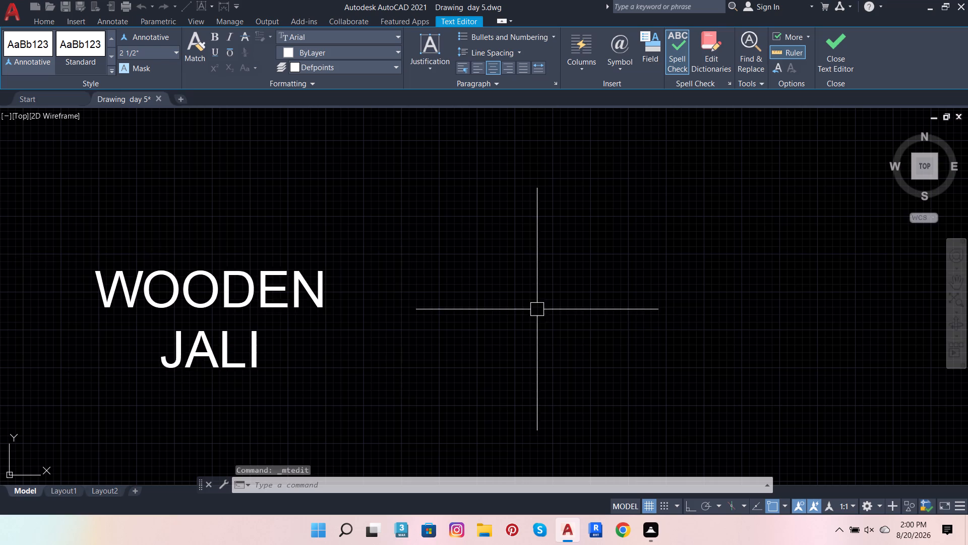
Move the "WOODEN JALI" label into the door swing, directly beneath the "4' WILD ENTER" label.
scroll(363, 322, "down", 3)
left_click(335, 318)
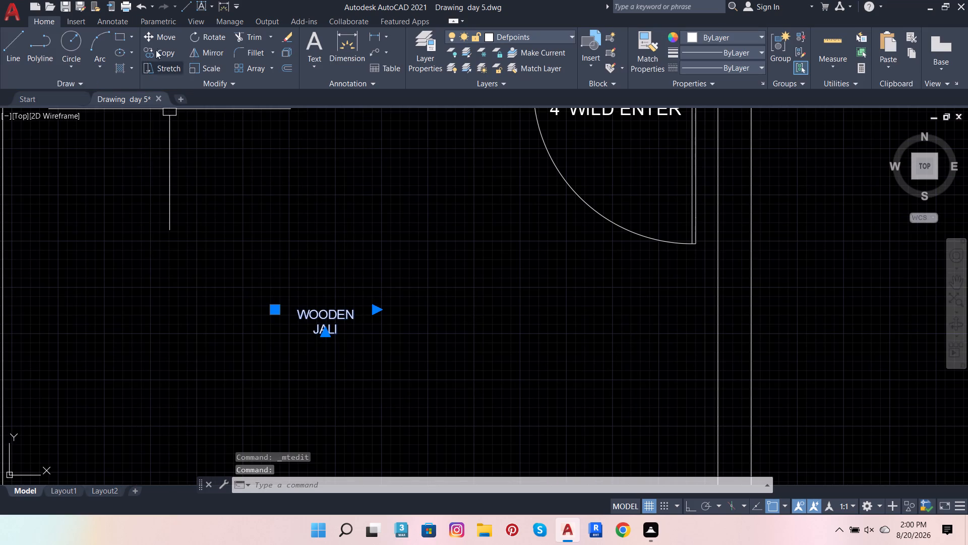
left_click(151, 34)
left_click(312, 316)
scroll(271, 326, "down", 3)
scroll(343, 288, "up", 2)
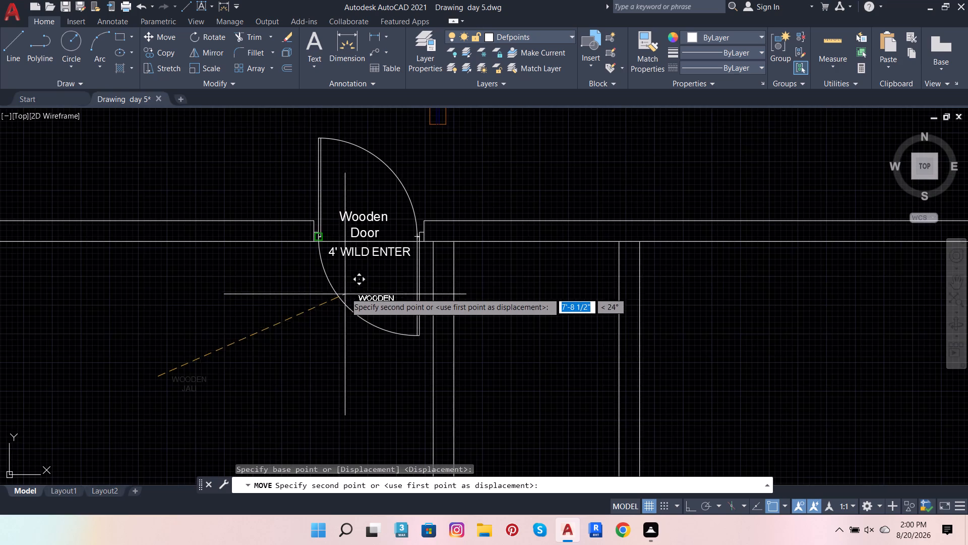
scroll(348, 281, "up", 2)
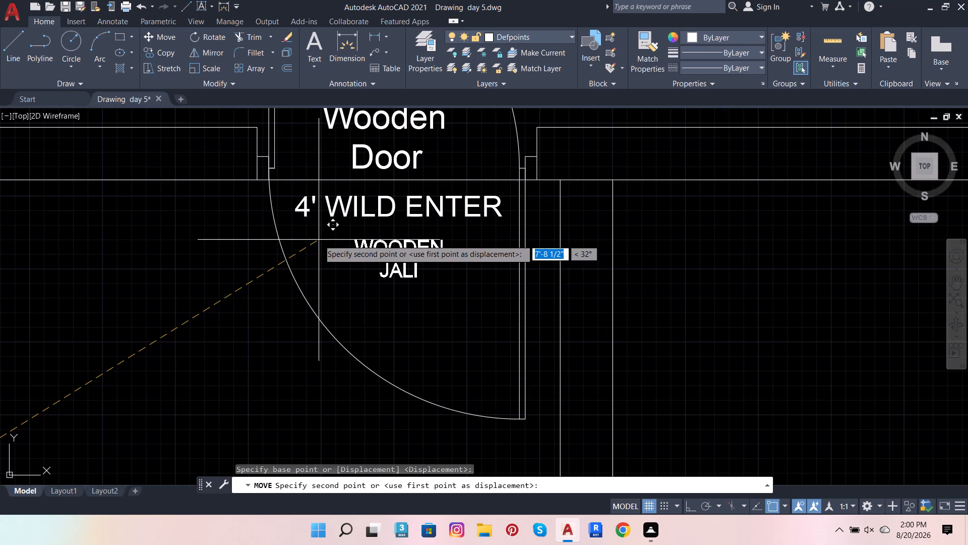
left_click(319, 241)
scroll(335, 351, "down", 1)
key("Escape")
scroll(351, 315, "down", 4)
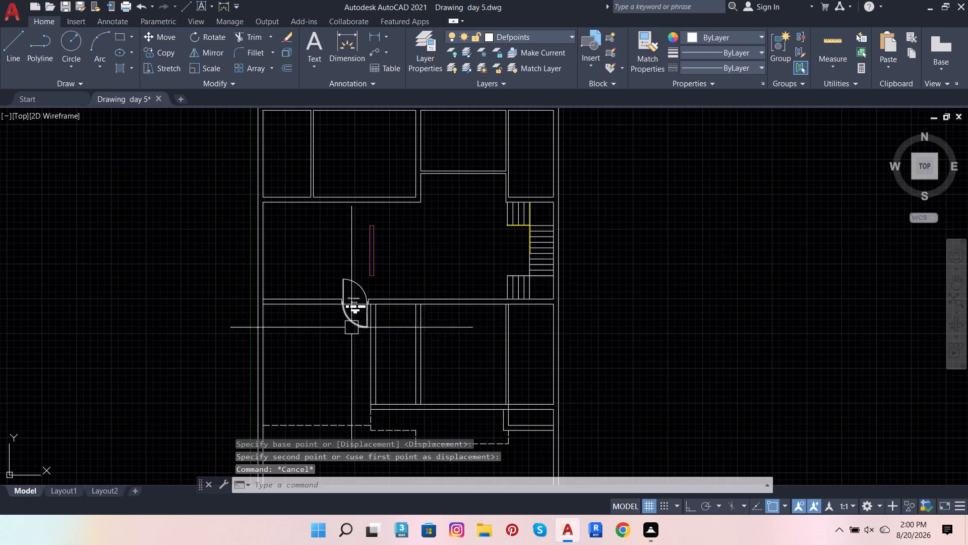
Select the short vertical line closing the end of the wall on the west side of the wooden door.
scroll(365, 301, "up", 3)
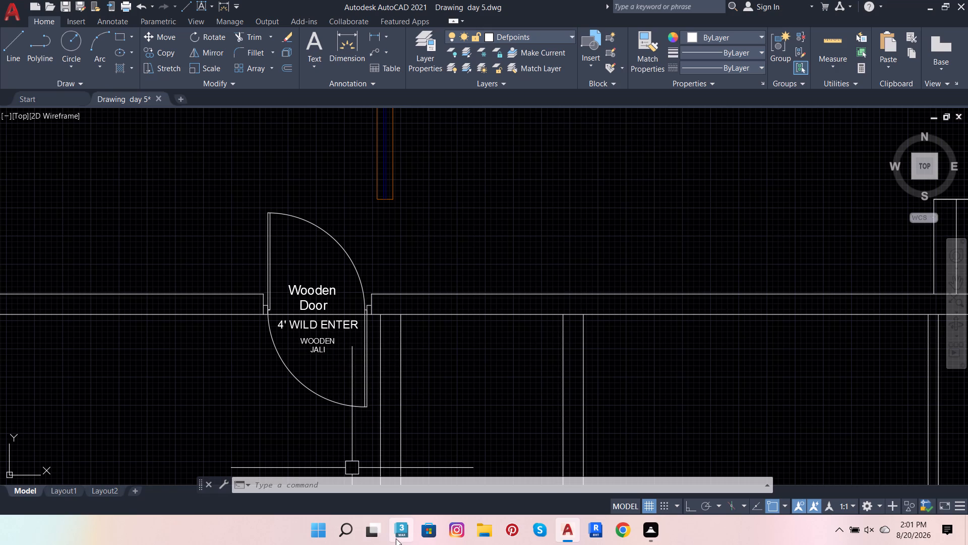
scroll(403, 540, "down", 1)
scroll(472, 482, "down", 1)
scroll(442, 388, "down", 3)
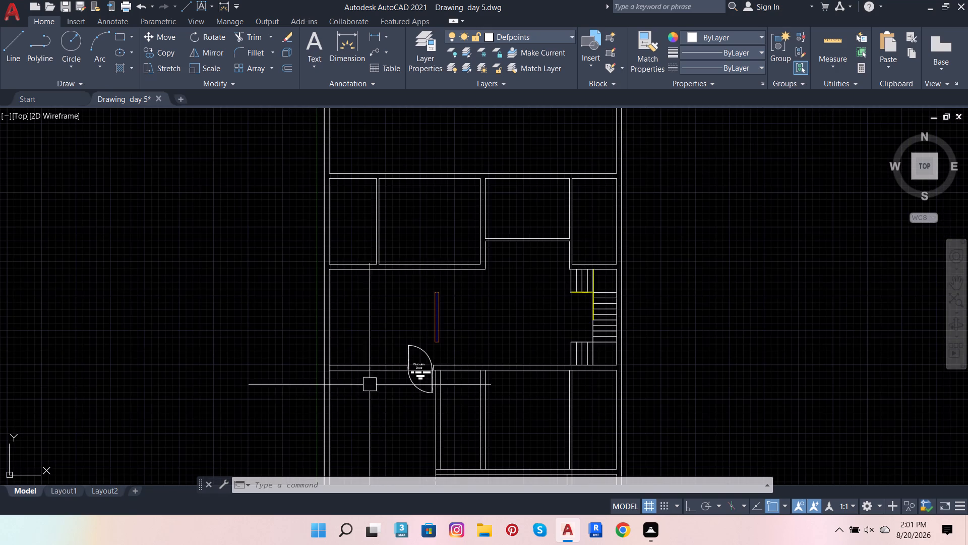
scroll(362, 377, "up", 3)
scroll(243, 349, "up", 1)
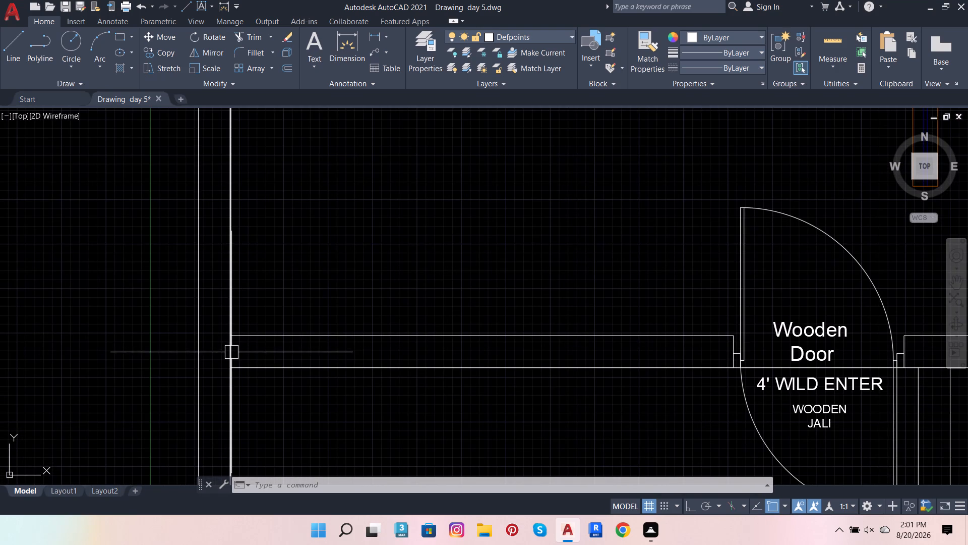
scroll(718, 354, "up", 2)
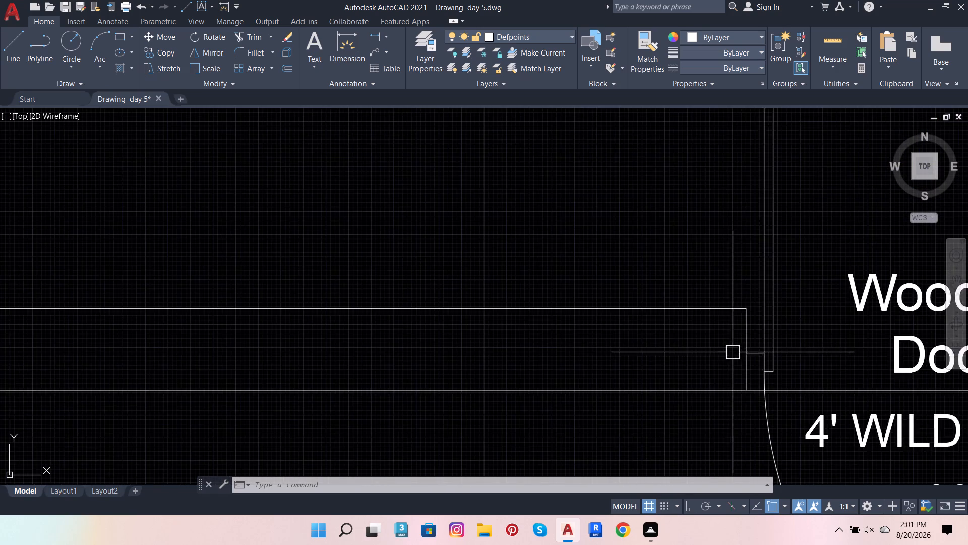
scroll(733, 352, "up", 1)
left_click(749, 335)
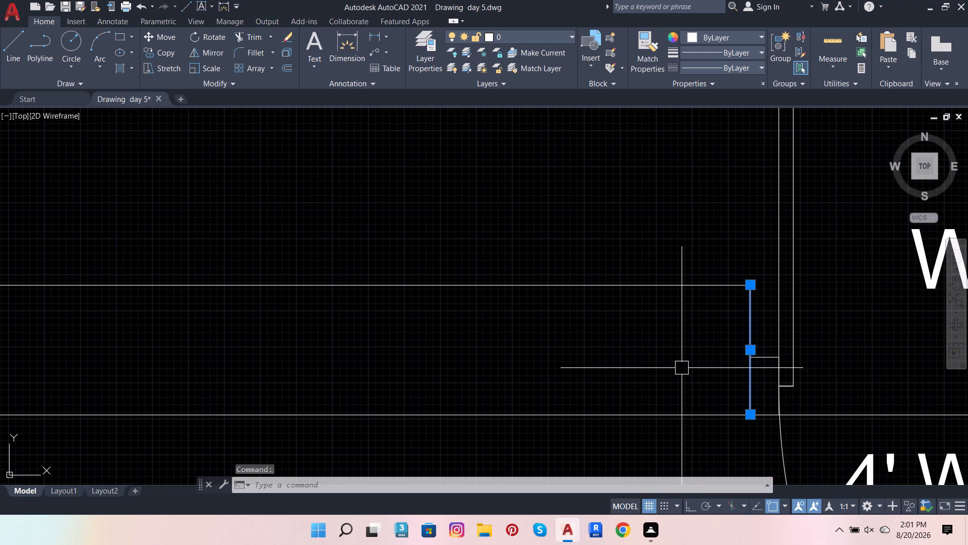
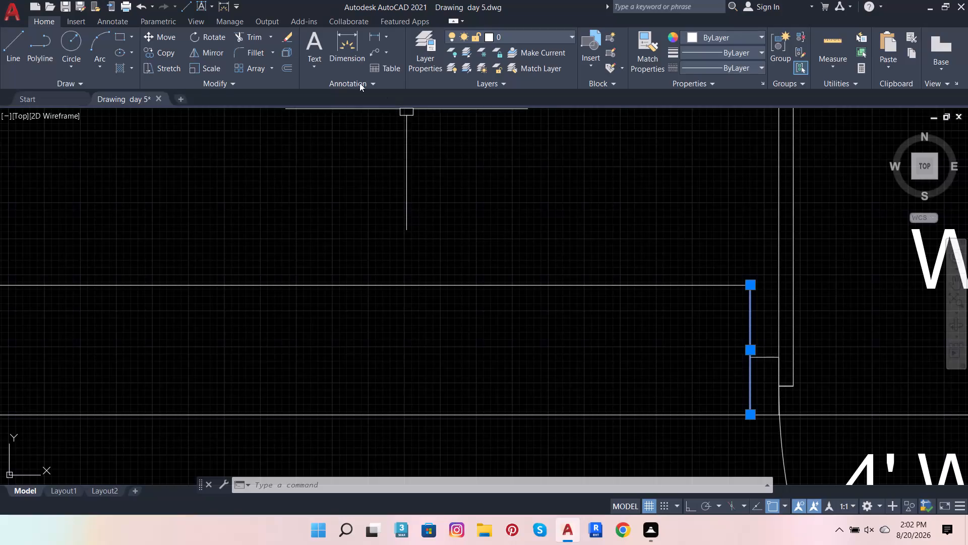
Offset the selected wall-end line beside the wooden door about 1'-7" westward within the wall, with Ortho on.
left_click(290, 68)
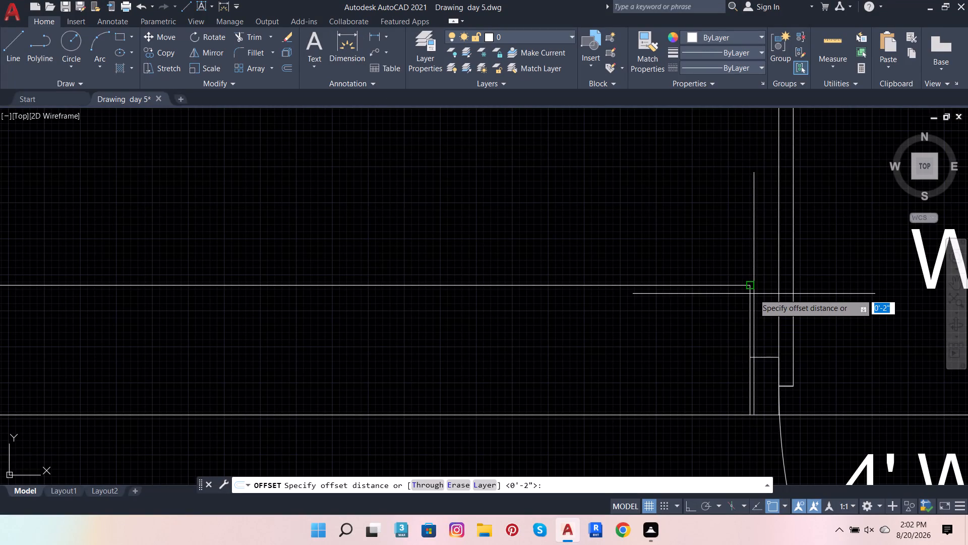
left_click(751, 286)
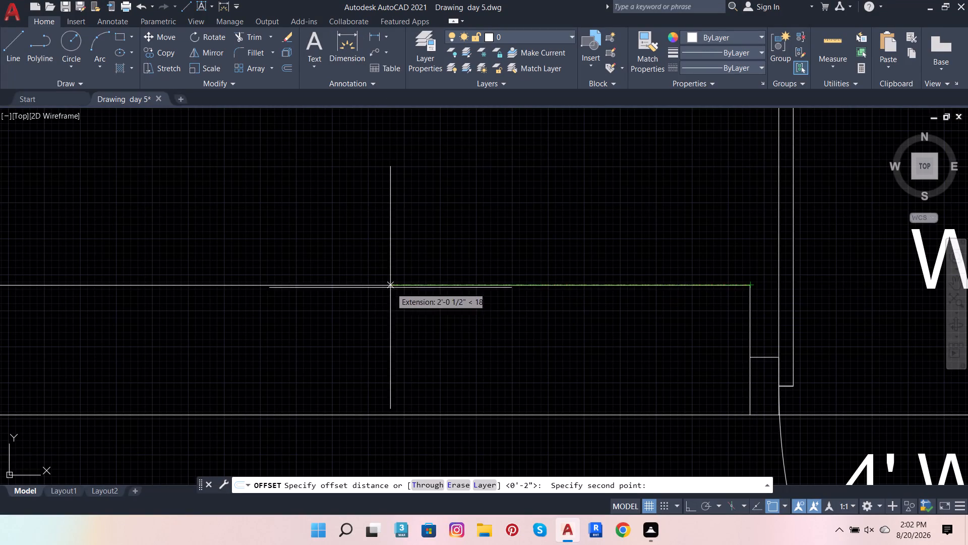
left_click(688, 505)
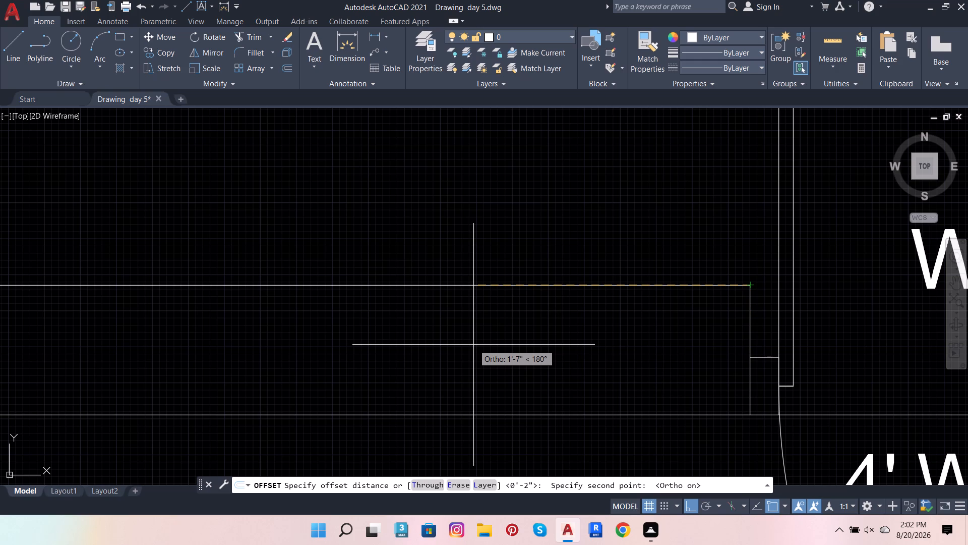
key("2")
type("'36")
key("Return")
left_click(473, 344)
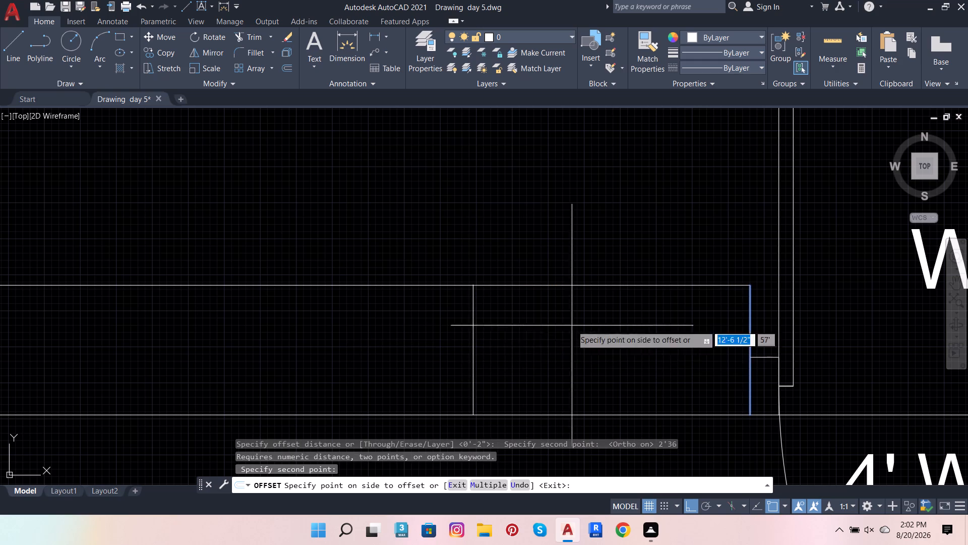
left_click(575, 354)
Offset the inner face line of the west wall eastward by the same distance of about 1'-7".
scroll(581, 331, "down", 3)
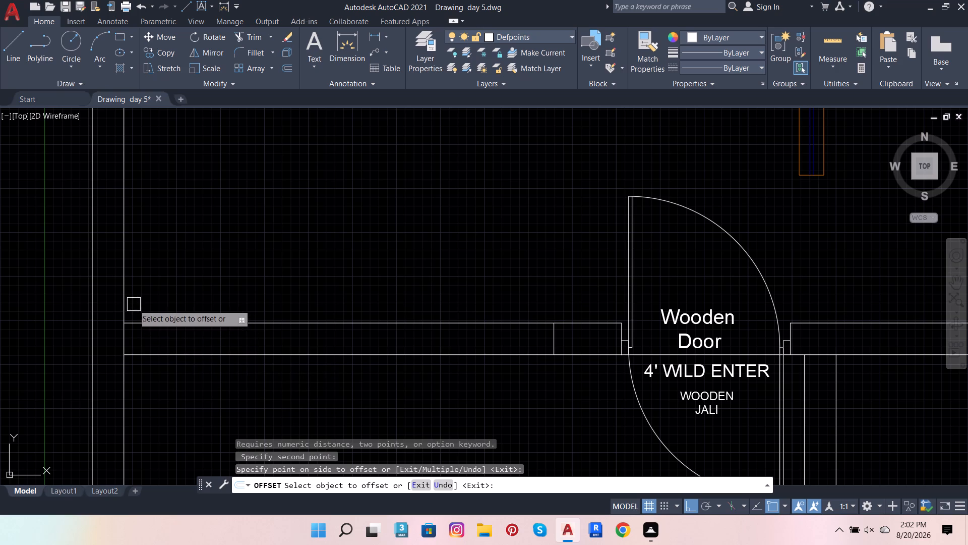
left_click(127, 300)
left_click(224, 288)
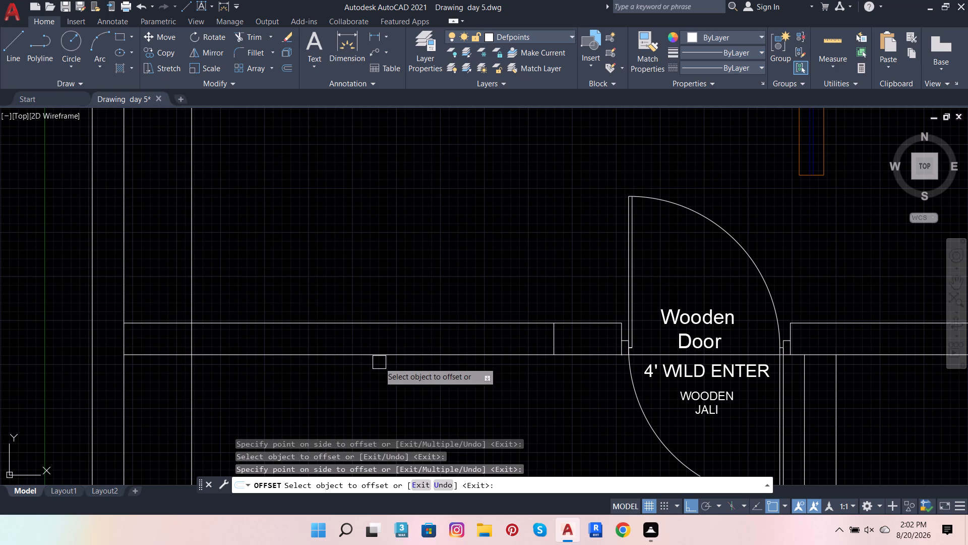
key("Escape")
key("Escape")
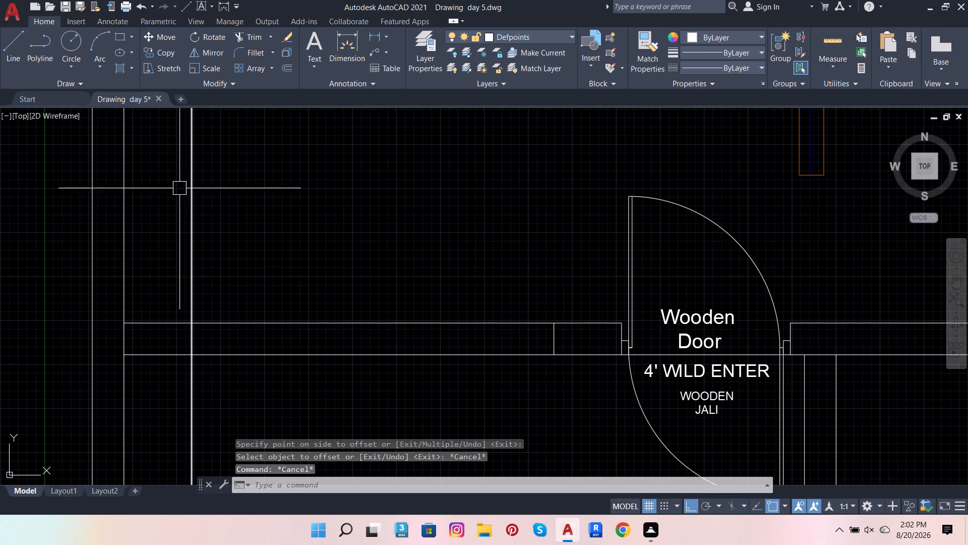
Trim the new vertical line above and below the horizontal wall, keeping only the piece inside the wall.
left_click(240, 34)
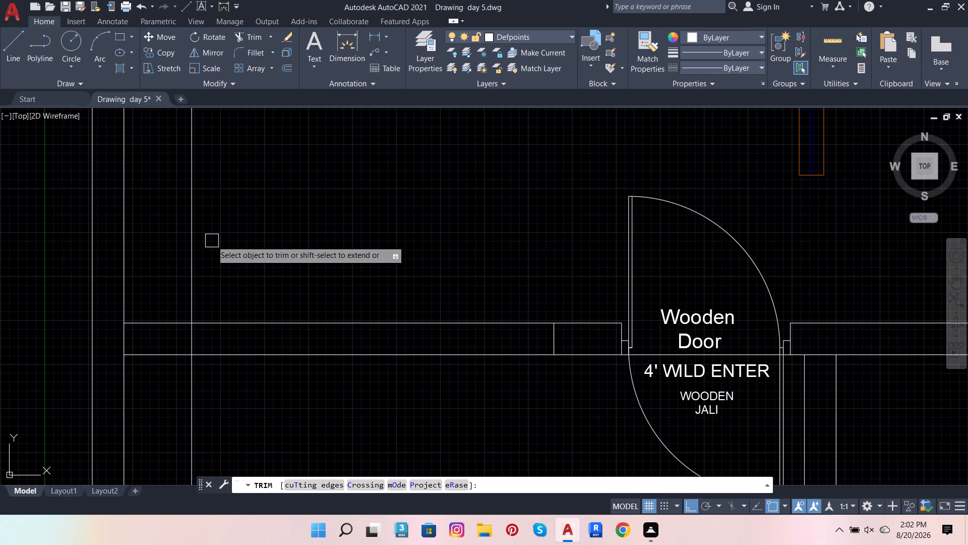
left_click(188, 257)
left_click(187, 431)
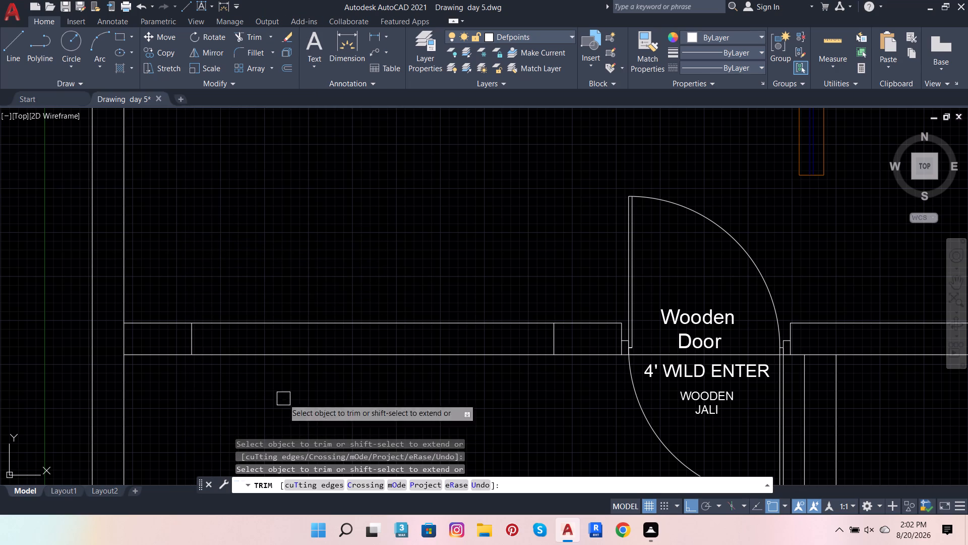
key("Escape")
key("Escape")
key("Escape")
key("Escape")
key("Escape")
key("Escape")
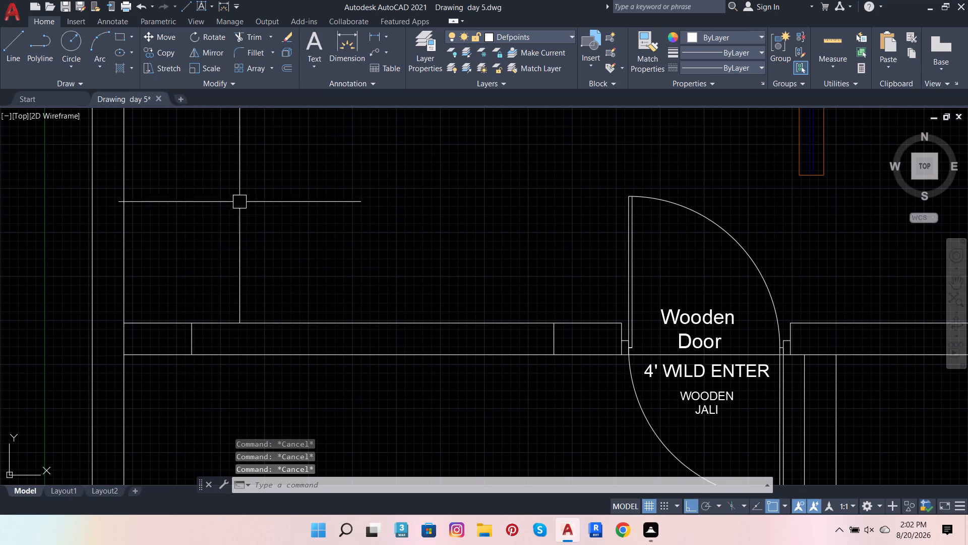
Draw a horizontal line about 8'-10" long from the midpoint of the west jamb line to just past the east jamb line.
left_click(20, 49)
scroll(202, 337, "up", 2)
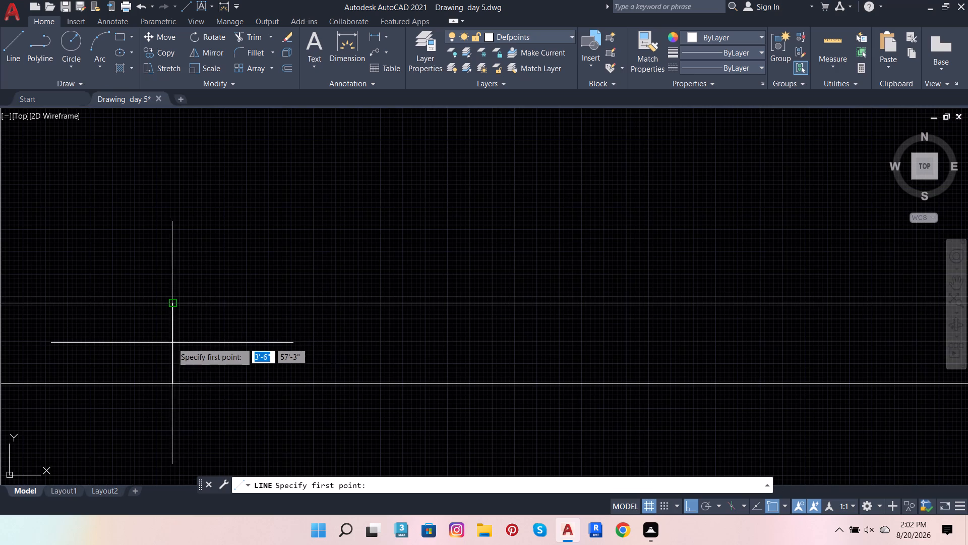
right_click(169, 343, "shift")
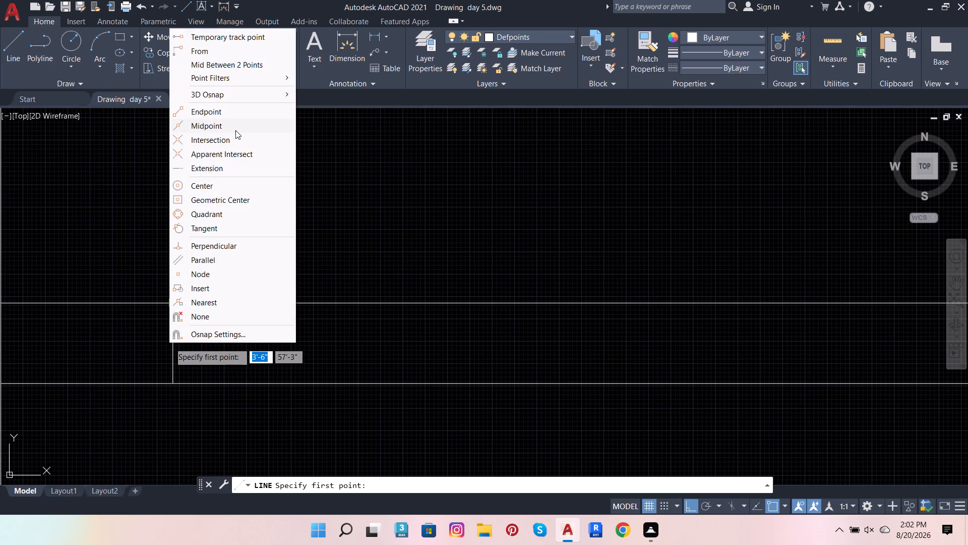
left_click(235, 130)
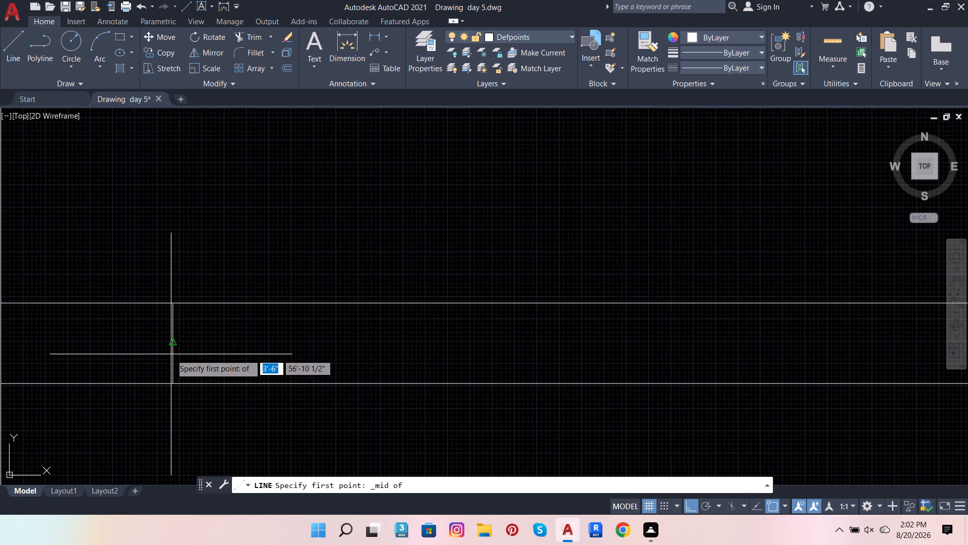
left_click(171, 345)
scroll(196, 349, "down", 2)
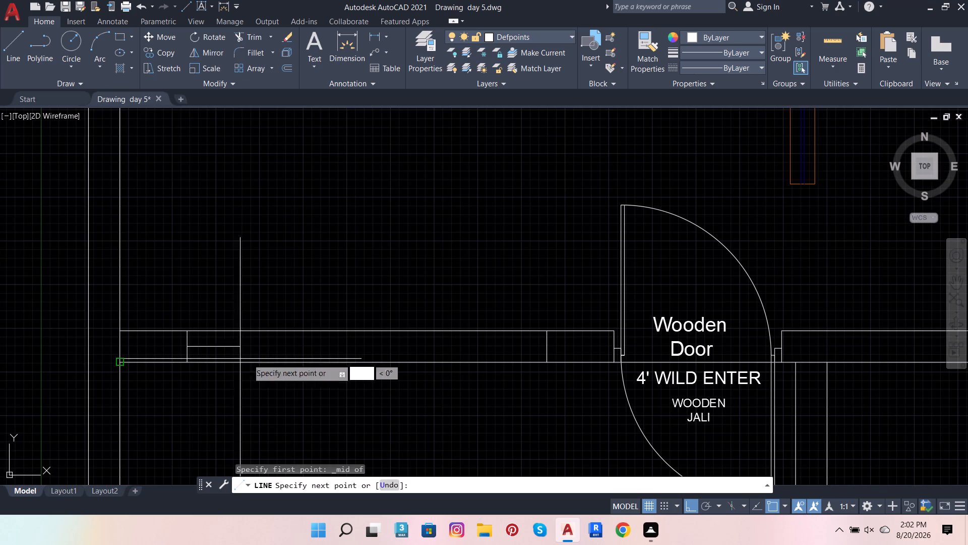
scroll(551, 356, "up", 2)
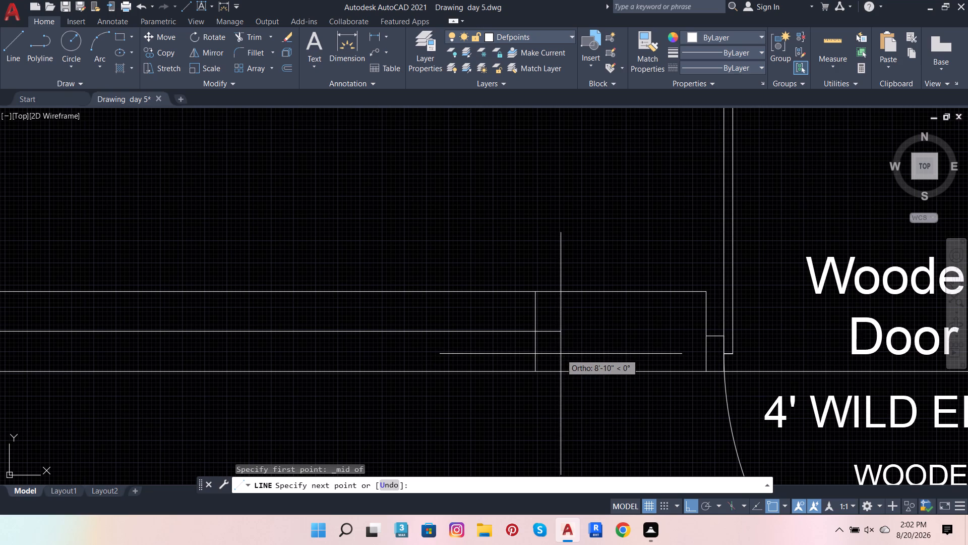
left_click(561, 353)
key("Escape")
key("Escape")
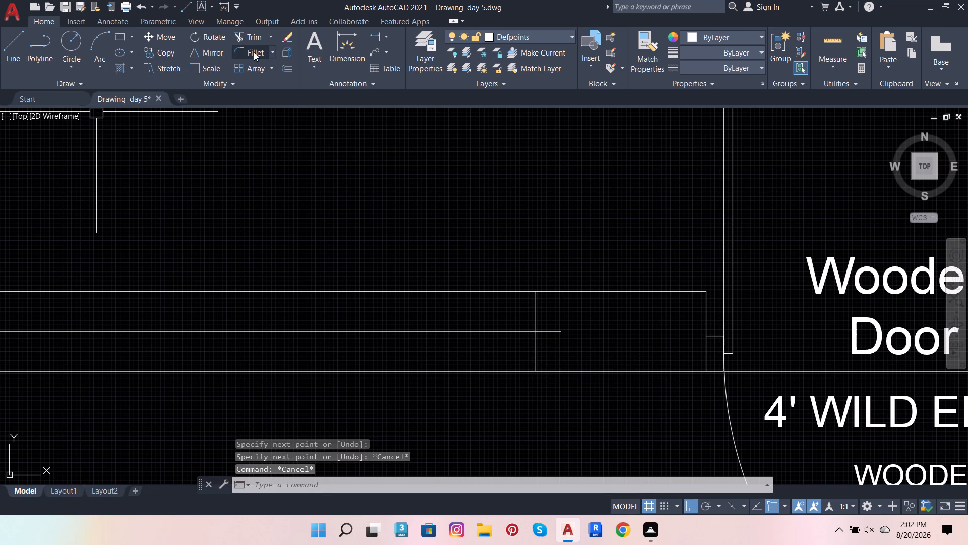
Trim the end of the horizontal middle line that extends past the east jamb line.
left_click(259, 36)
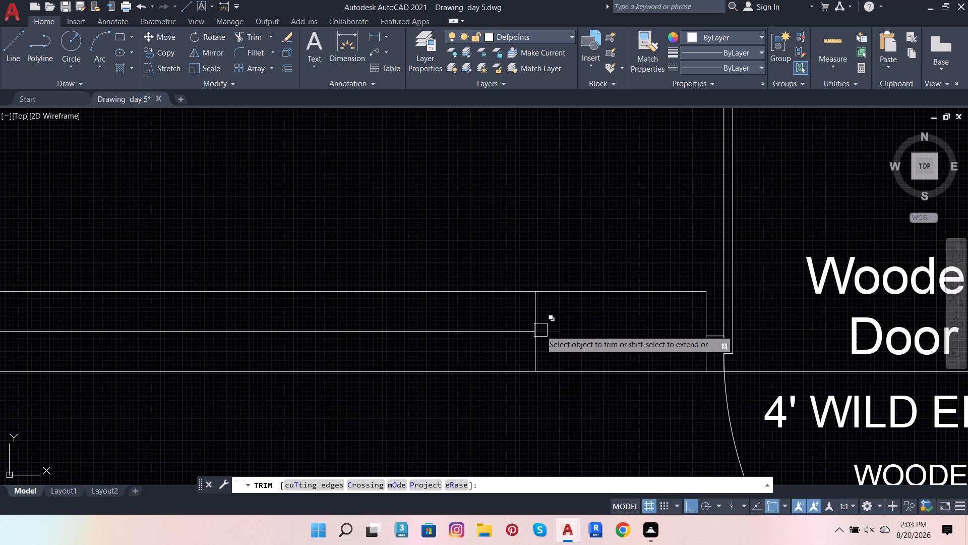
left_click(549, 328)
key("Escape")
key("Escape")
key("Escape")
key("Escape")
key("Escape")
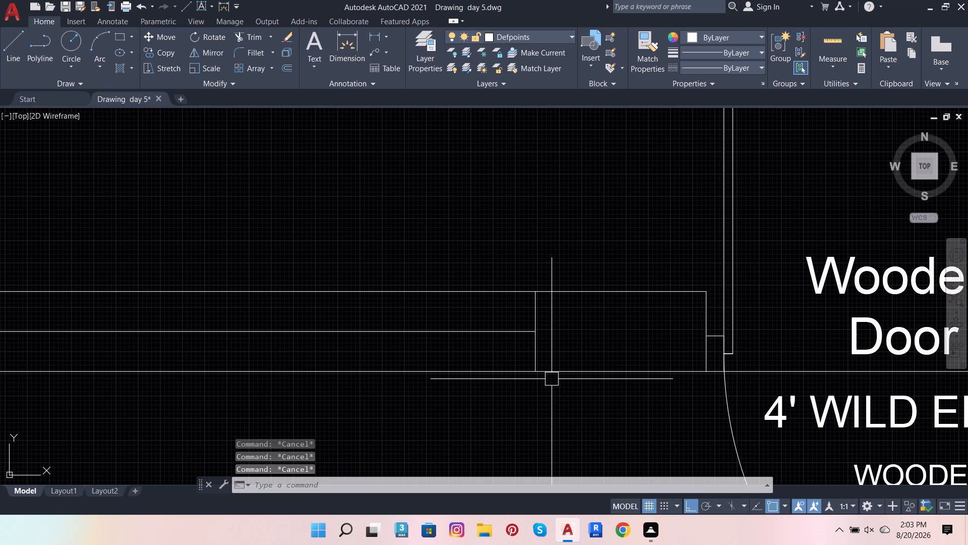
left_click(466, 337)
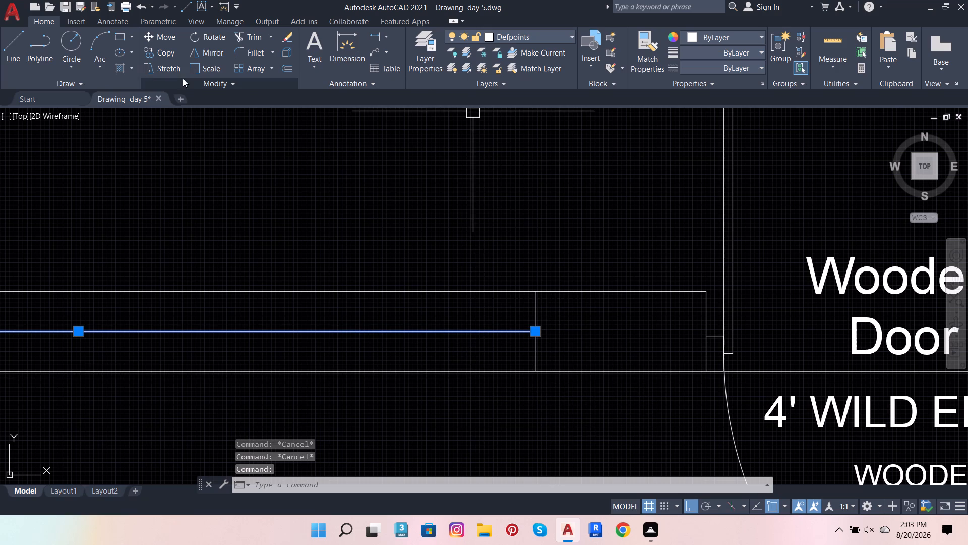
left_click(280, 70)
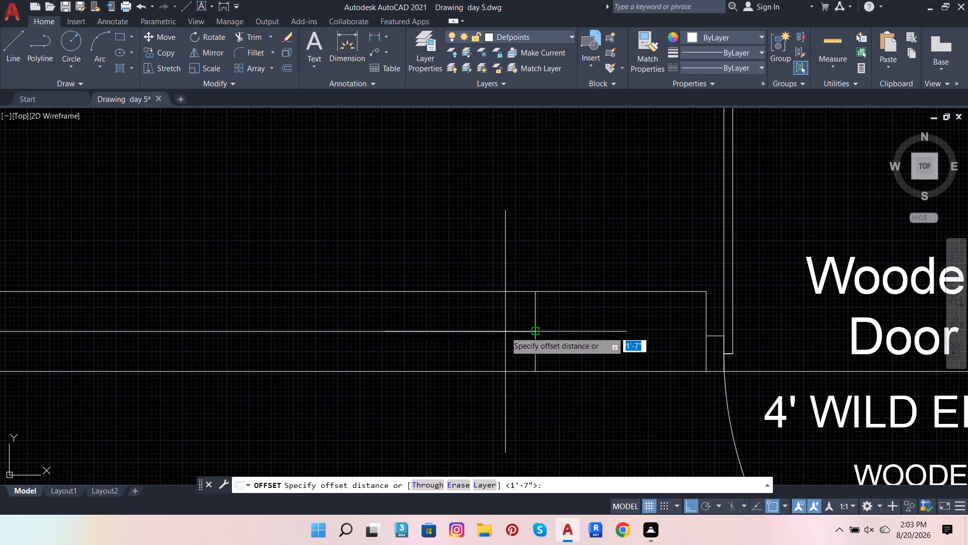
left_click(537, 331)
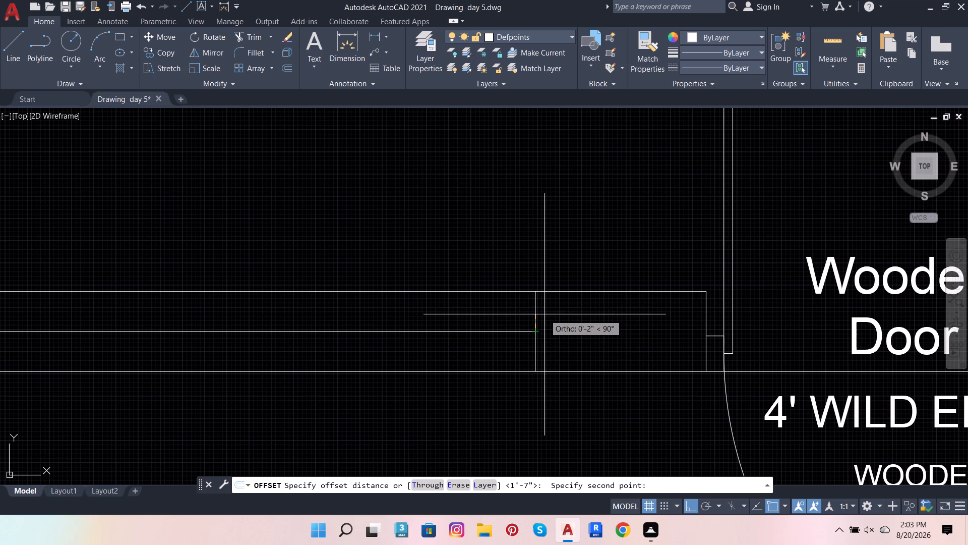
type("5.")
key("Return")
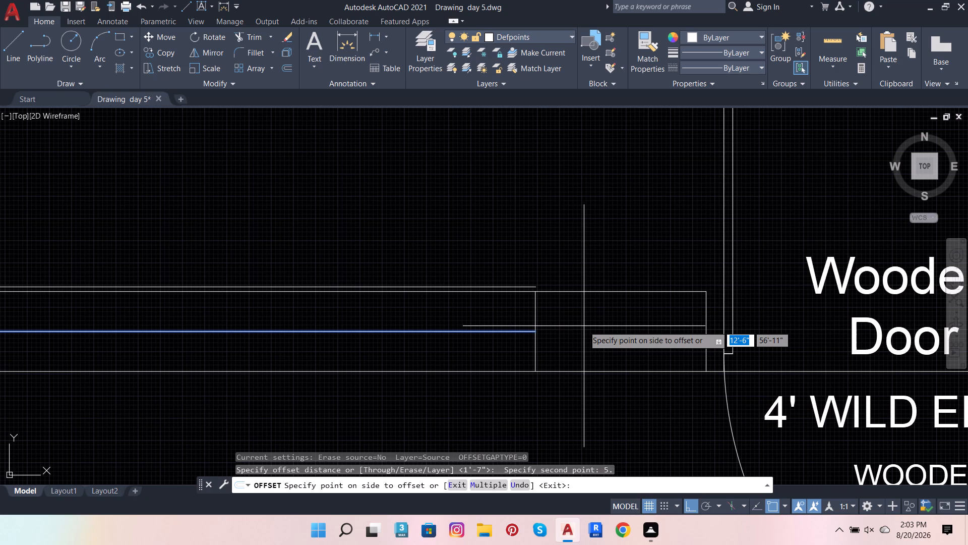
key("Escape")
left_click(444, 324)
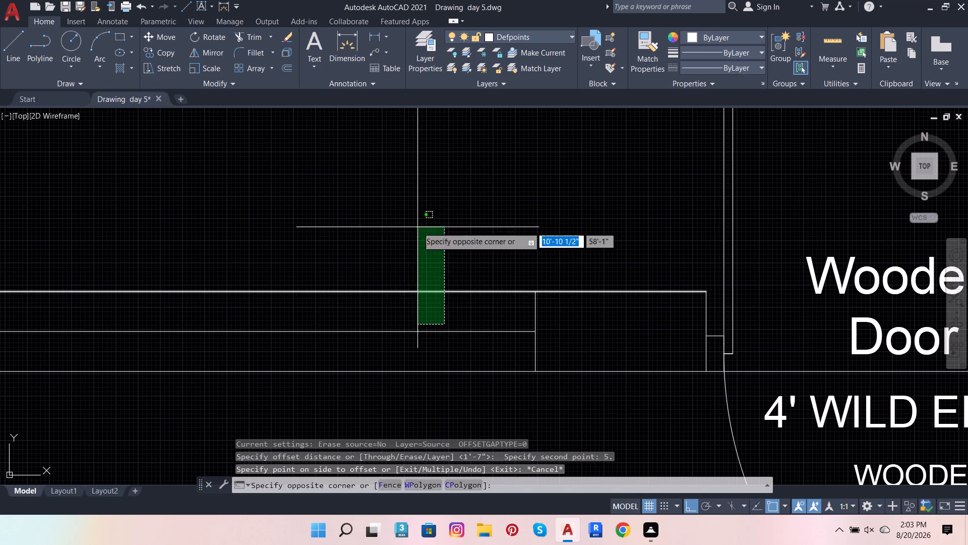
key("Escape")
Offset the opening's horizontal middle line 0.2" to the north and 0.2" to the south.
left_click(424, 335)
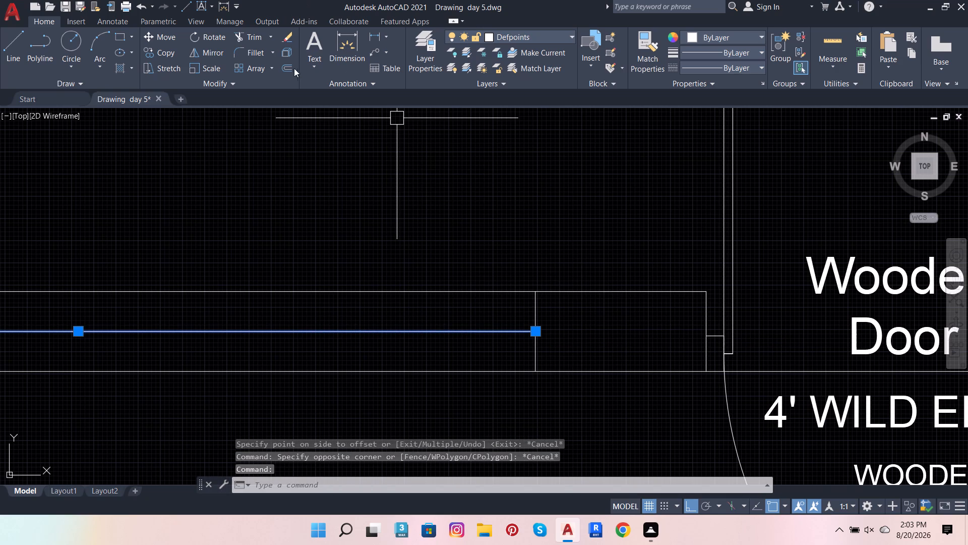
left_click(285, 68)
left_click(537, 333)
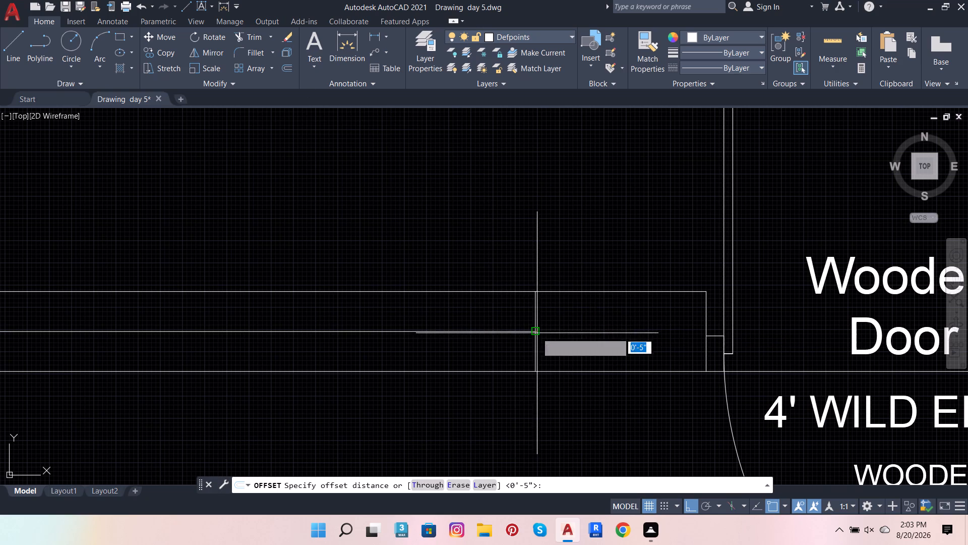
scroll(541, 314, "up", 4)
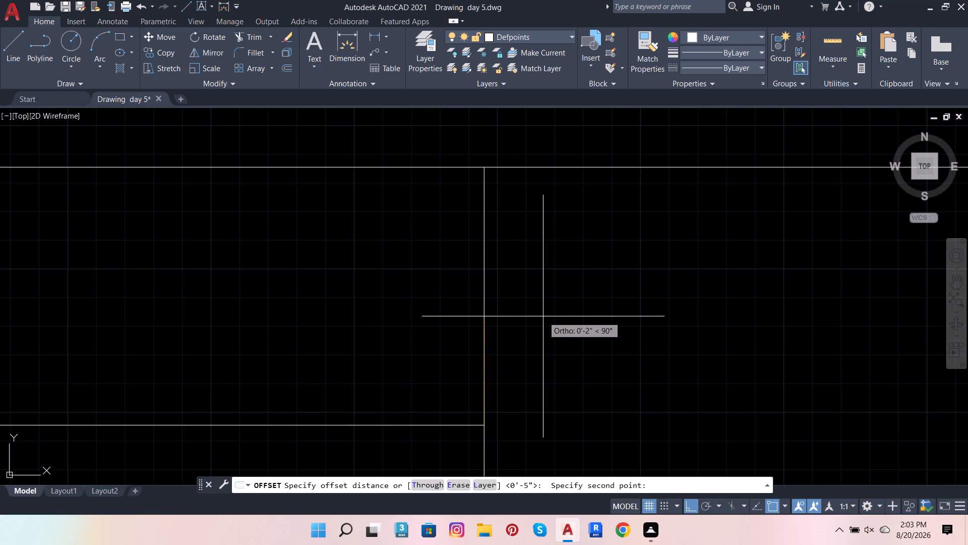
type(".2")
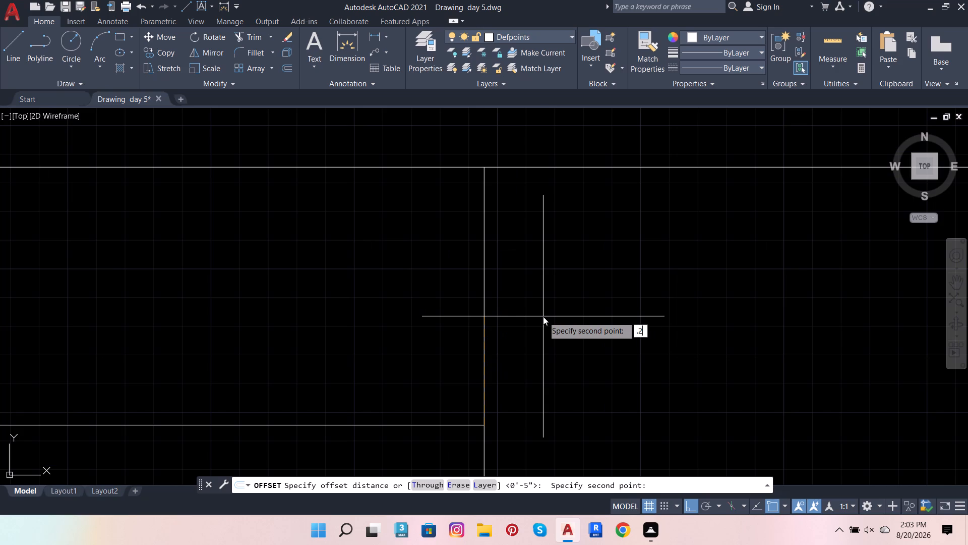
key("Return")
left_click(543, 316)
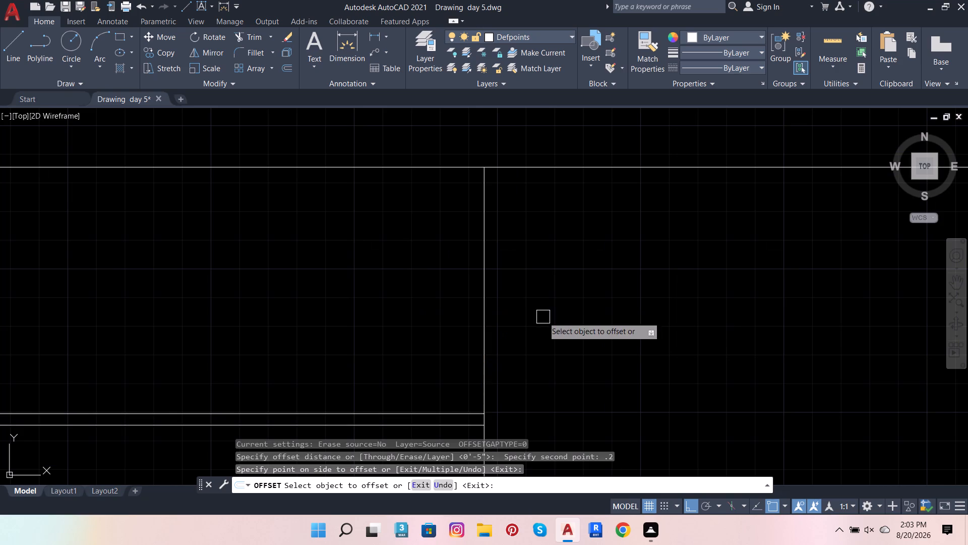
scroll(510, 286, "down", 2)
scroll(457, 379, "up", 1)
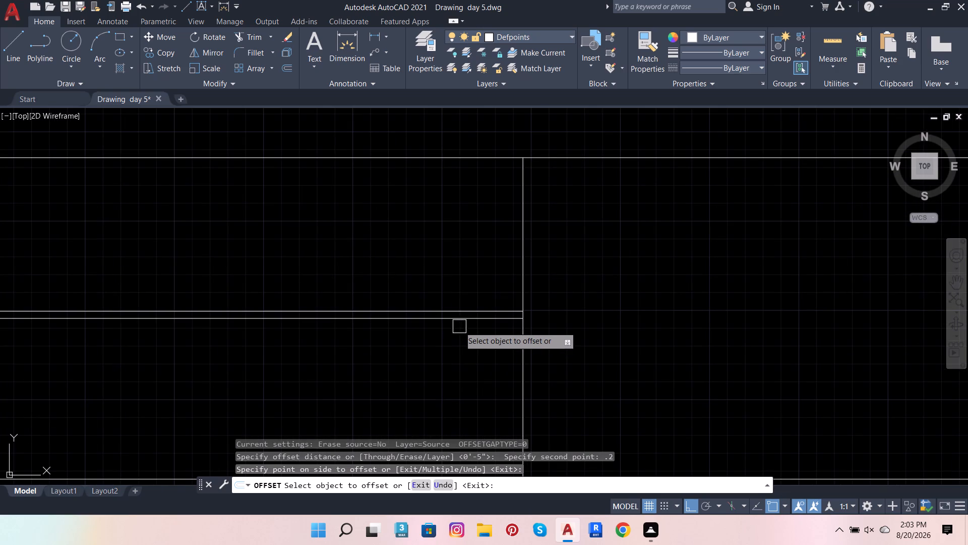
left_click(461, 324)
left_click(448, 373)
scroll(768, 358, "down", 2)
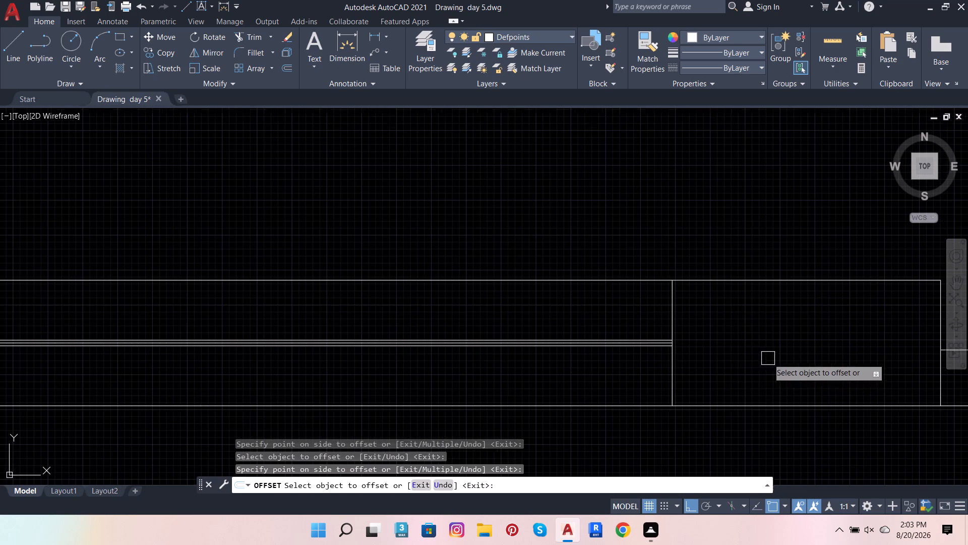
key("Escape")
key("Escape")
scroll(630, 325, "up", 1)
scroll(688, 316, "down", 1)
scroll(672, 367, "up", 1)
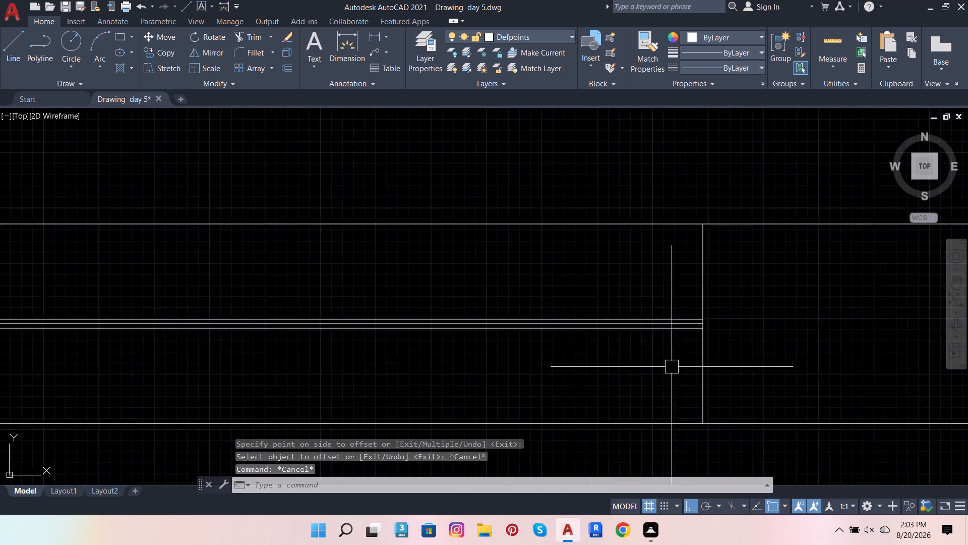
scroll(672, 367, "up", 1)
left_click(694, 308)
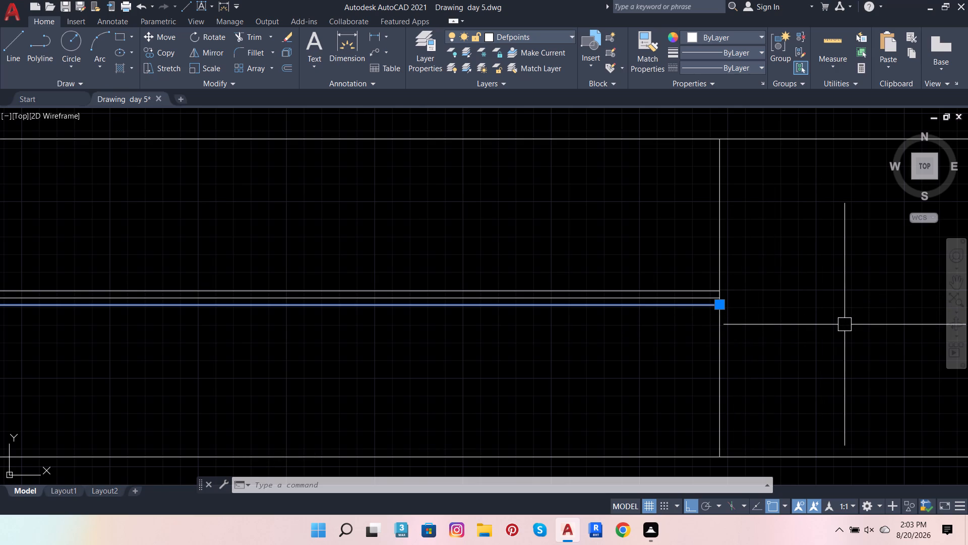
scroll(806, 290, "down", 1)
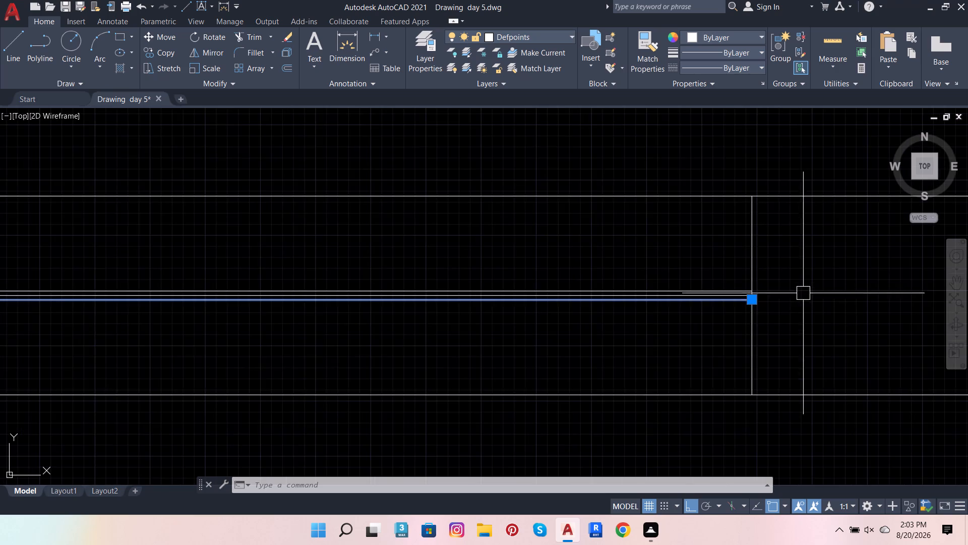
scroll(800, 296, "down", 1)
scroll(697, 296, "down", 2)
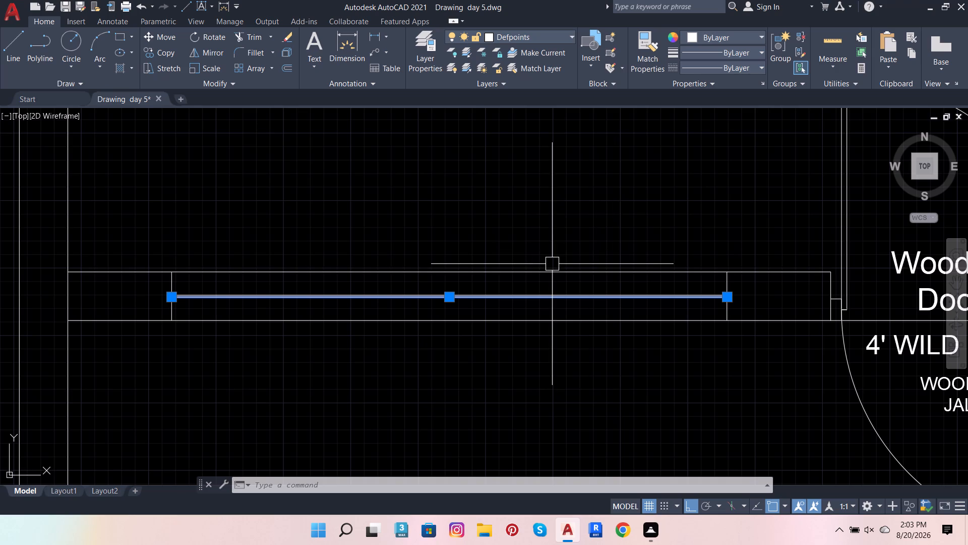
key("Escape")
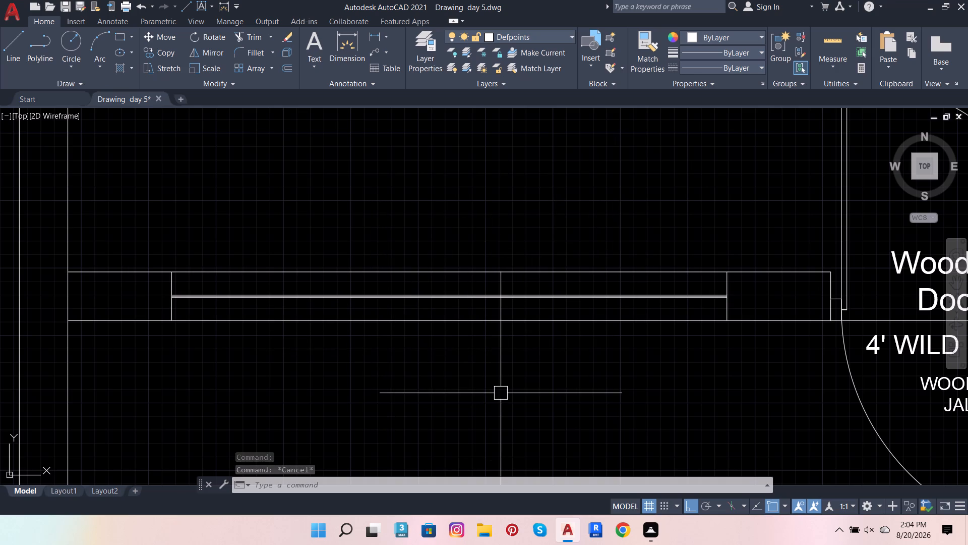
Delete the middle one of the three closely spaced horizontal lines inside the window opening.
scroll(584, 306, "up", 2)
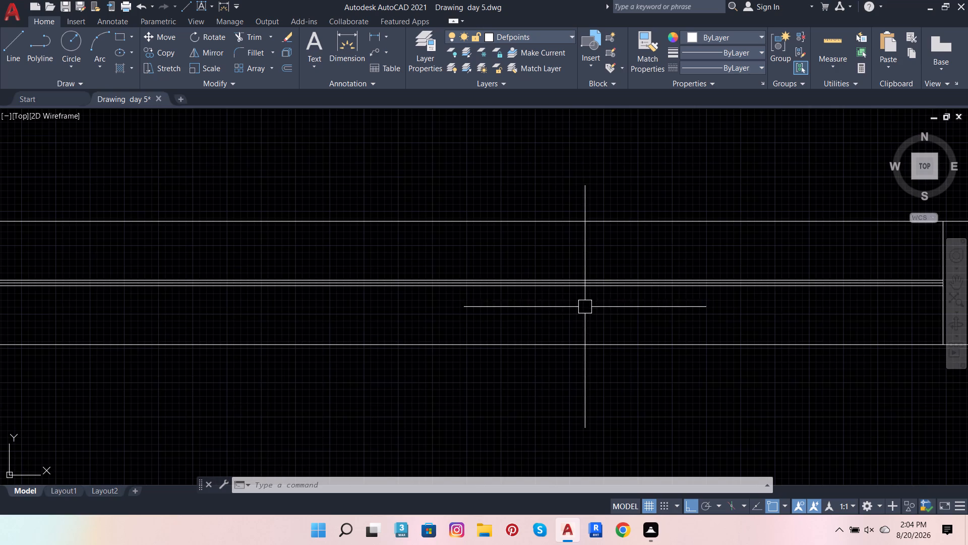
scroll(592, 290, "up", 3)
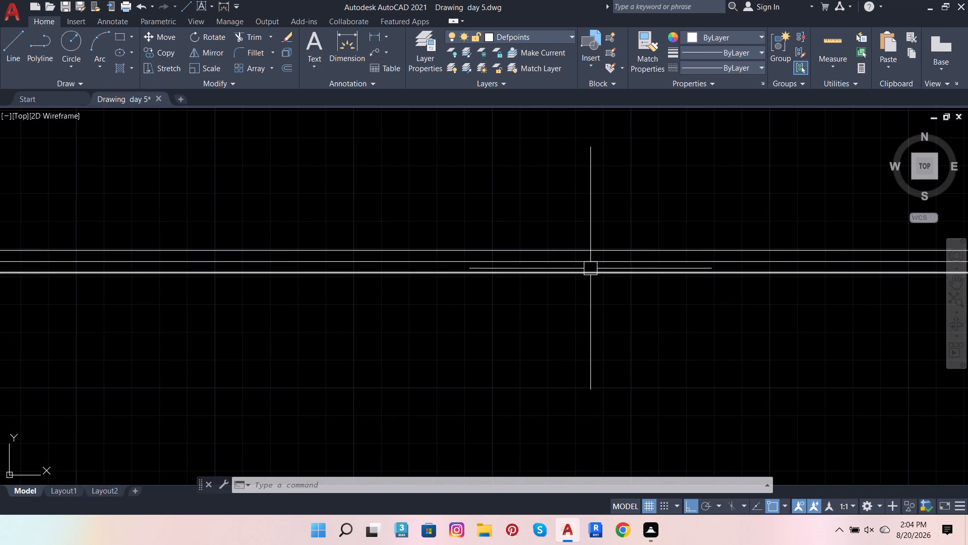
left_click(595, 263)
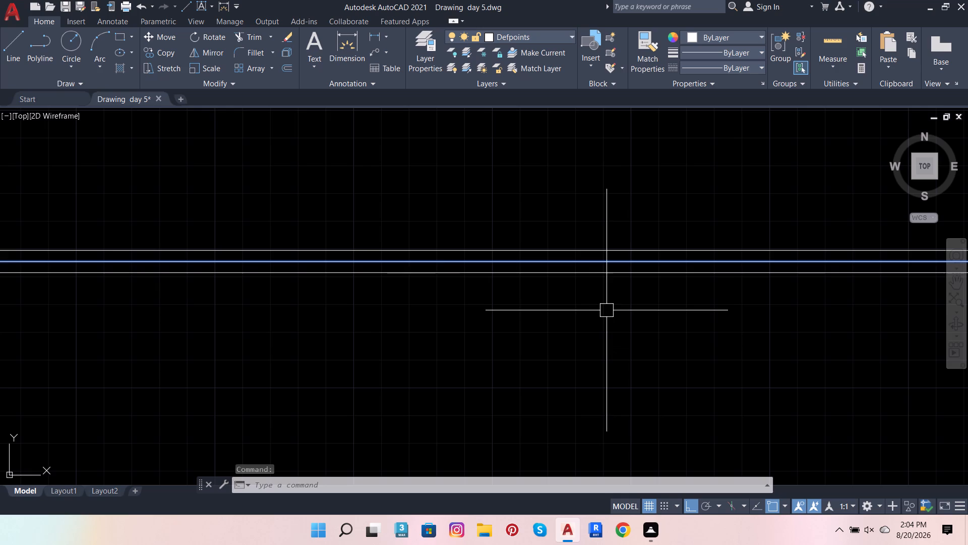
key("Delete")
Offset the lower of the two remaining closely spaced lines 1" to the south and the upper one 1" to the north.
scroll(601, 255, "down", 2)
scroll(601, 255, "up", 1)
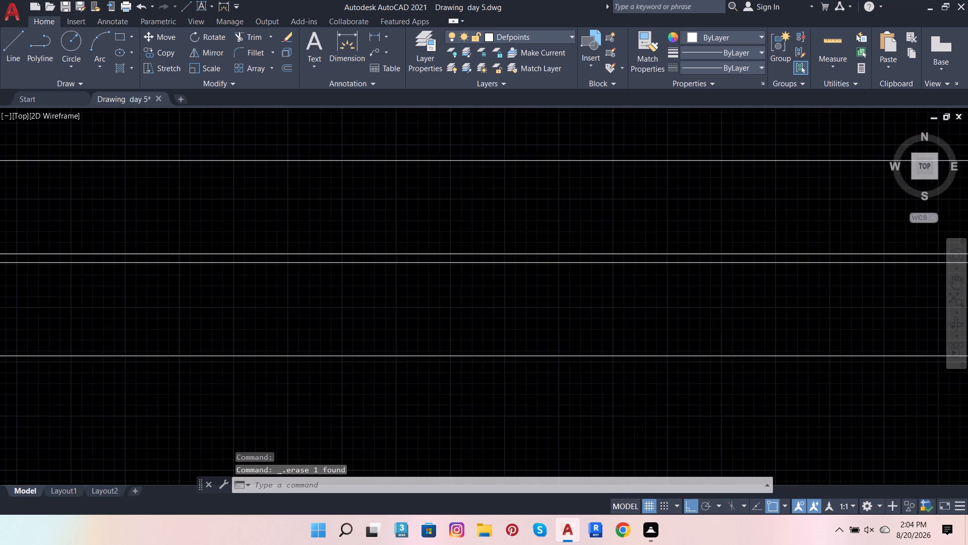
left_click(608, 269)
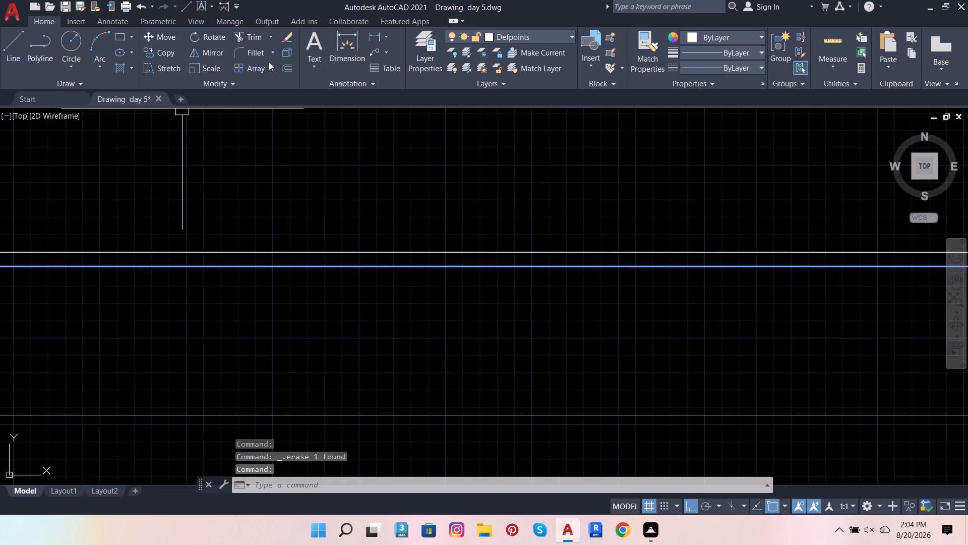
left_click(284, 74)
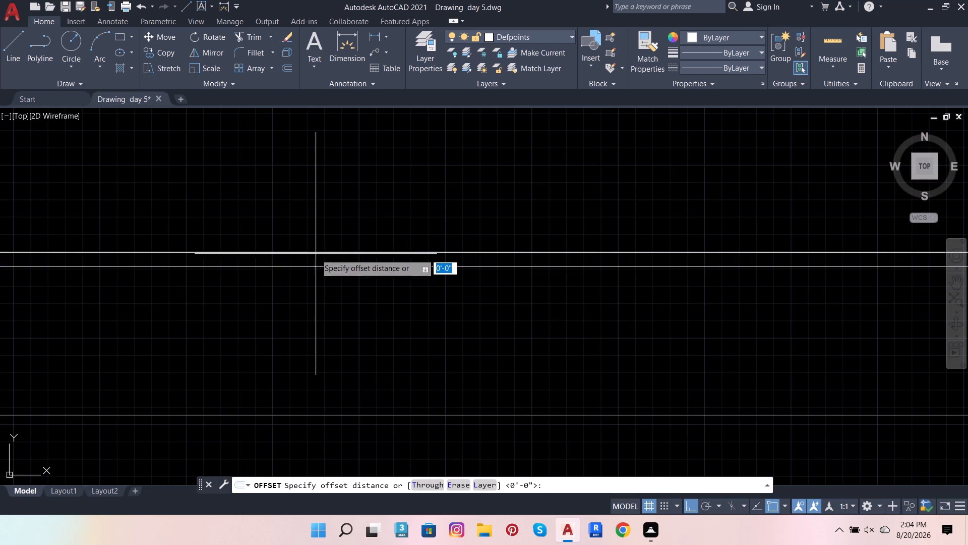
left_click(319, 270)
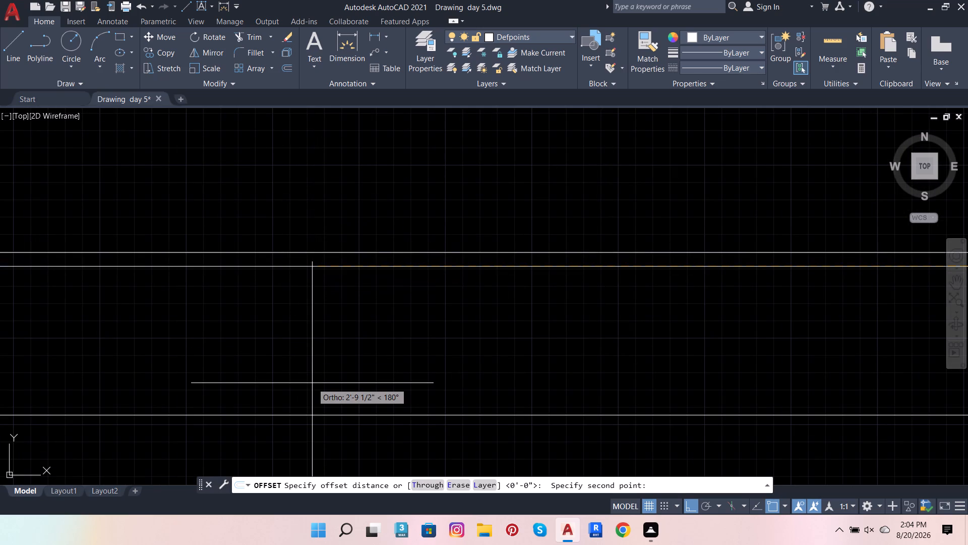
key("1")
key("Return")
scroll(312, 383, "up", 1)
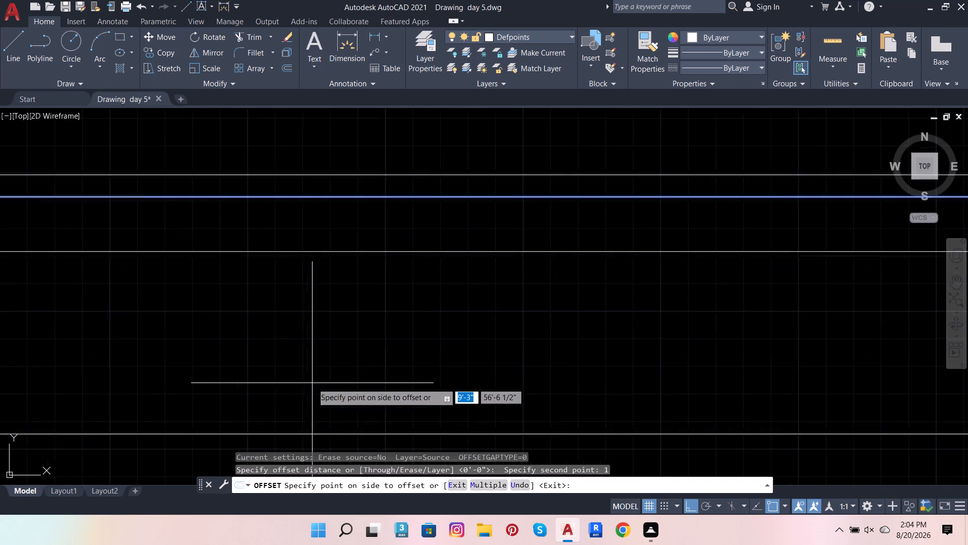
scroll(312, 383, "up", 1)
scroll(292, 440, "down", 2)
left_click(325, 401)
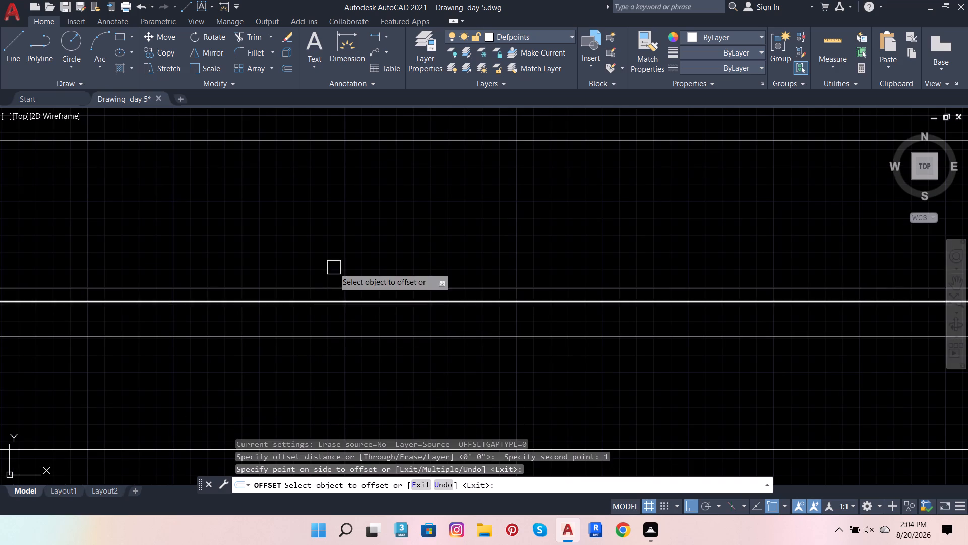
left_click(346, 282)
left_click(357, 231)
scroll(421, 281, "down", 3)
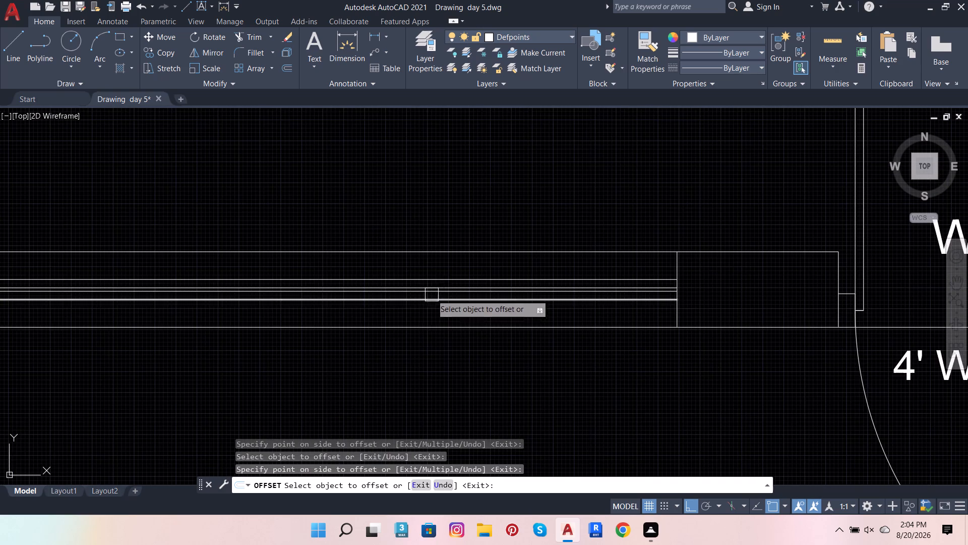
scroll(723, 376, "down", 2)
scroll(565, 346, "up", 3)
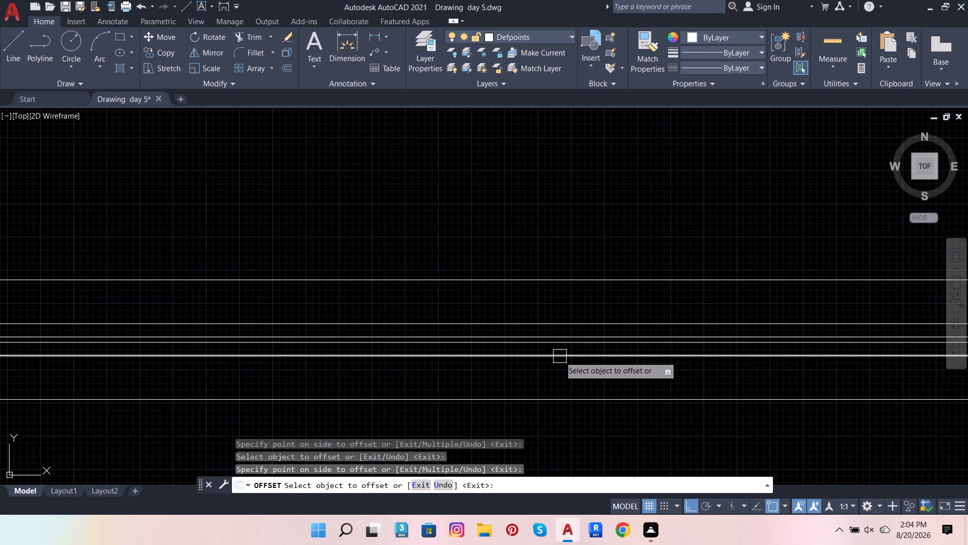
key("Escape")
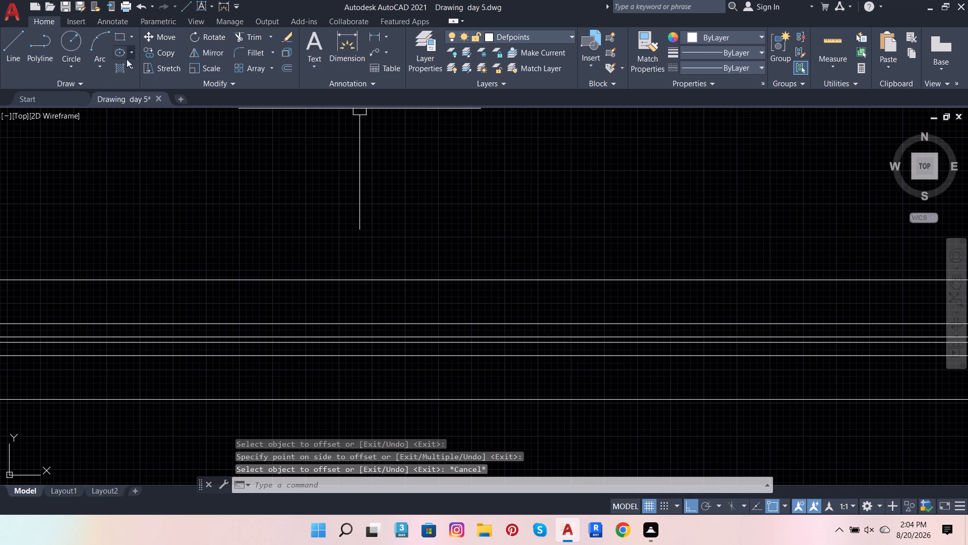
Draw a short vertical line from the midpoint of the northernmost window line down past the southernmost window line.
left_click(17, 40)
scroll(340, 216, "down", 2)
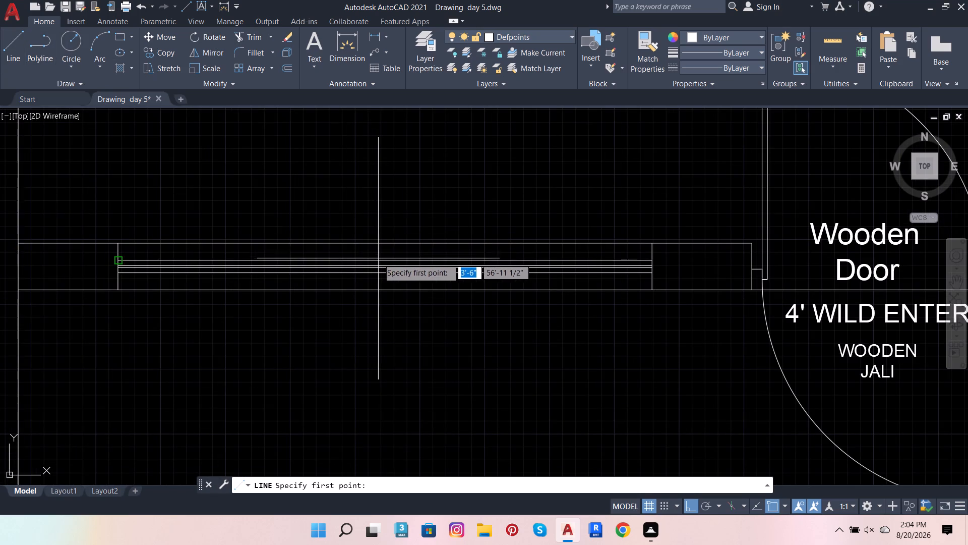
scroll(379, 258, "up", 1)
right_click(385, 259, "shift")
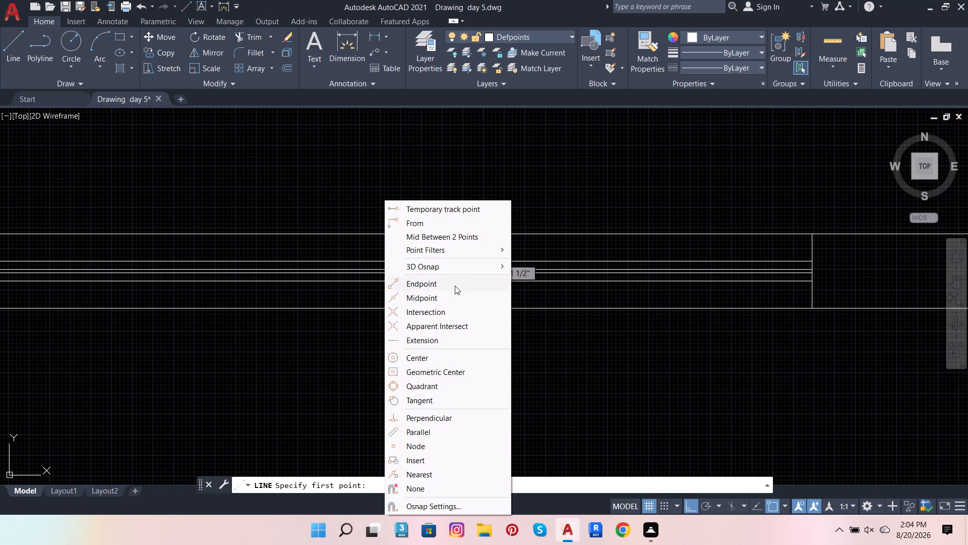
left_click(455, 294)
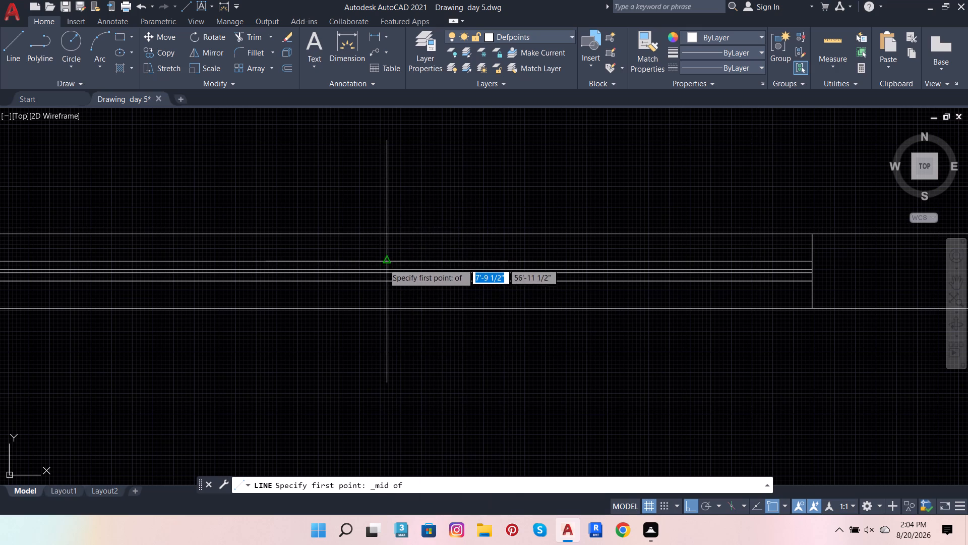
left_click(386, 262)
left_click(394, 296)
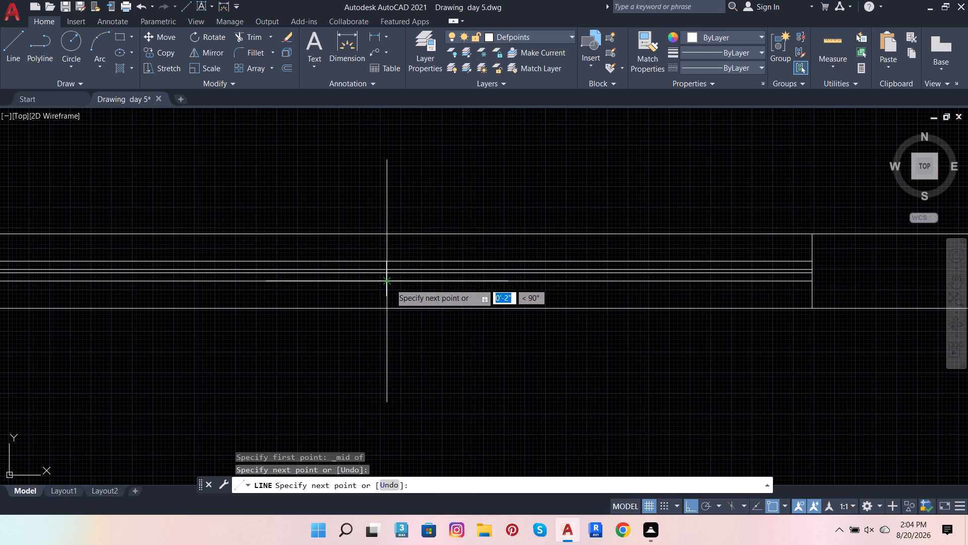
key("Escape")
Offset the short vertical line at the window's middle 2" to the east and 2" to the west.
scroll(382, 293, "up", 3)
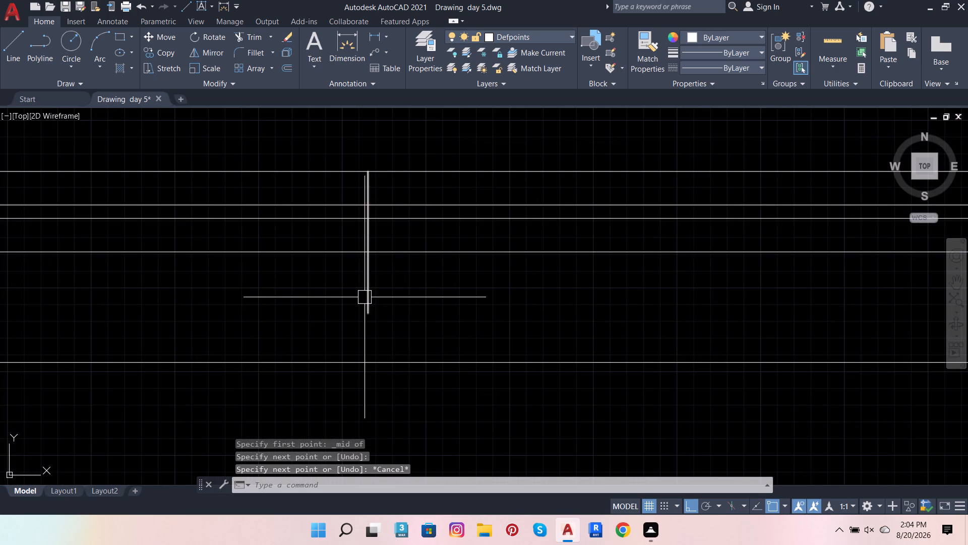
left_click(364, 297)
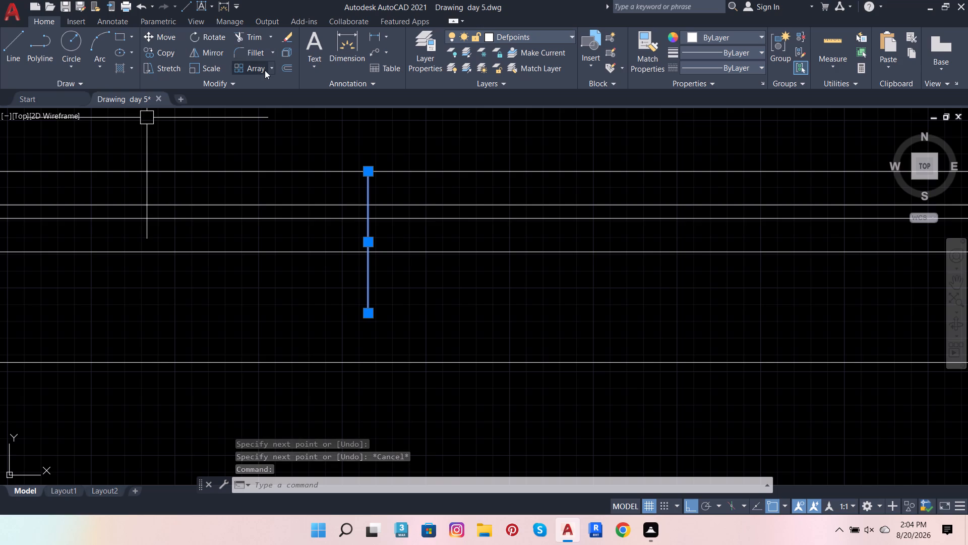
left_click(288, 69)
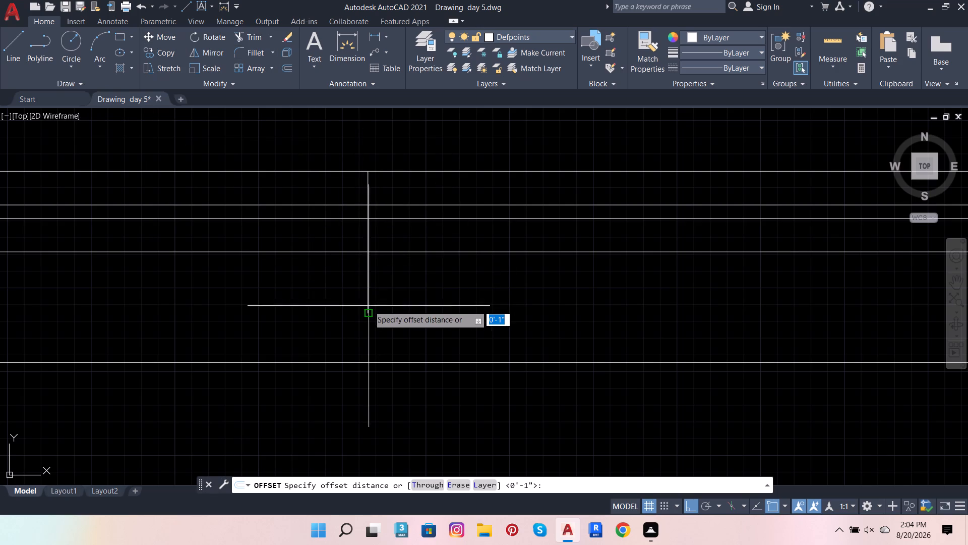
left_click(368, 309)
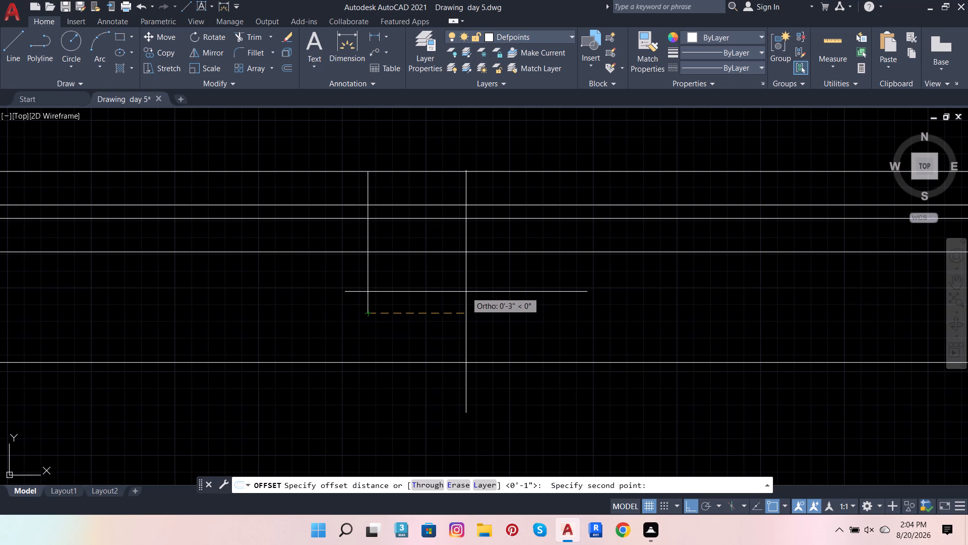
key("2")
key("Return")
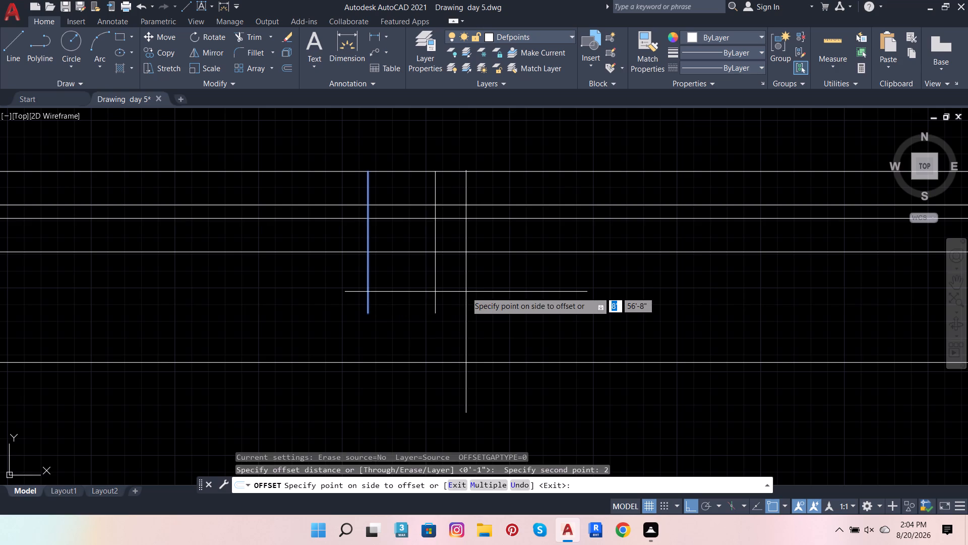
left_click(465, 291)
left_click(364, 302)
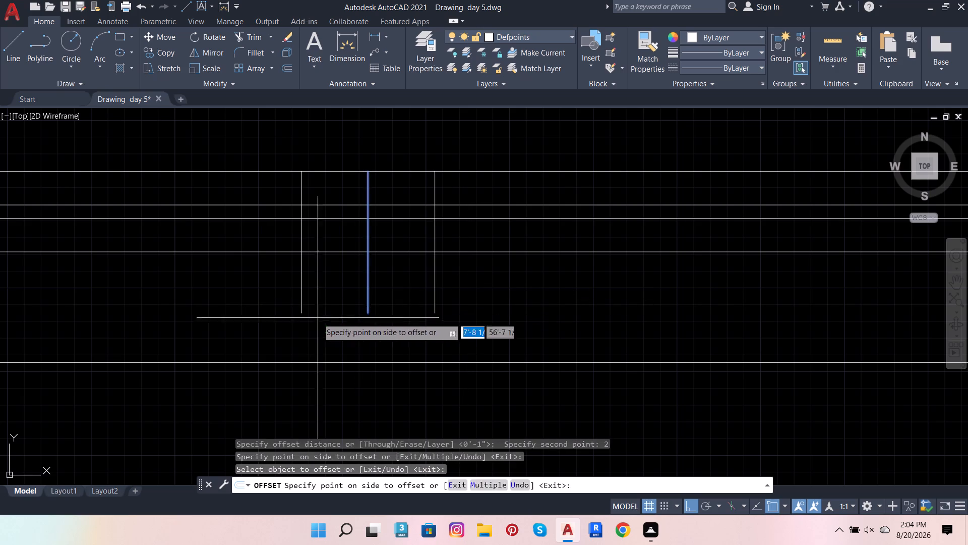
left_click(271, 326)
key("Escape")
key("Escape")
key("Escape")
key("Escape")
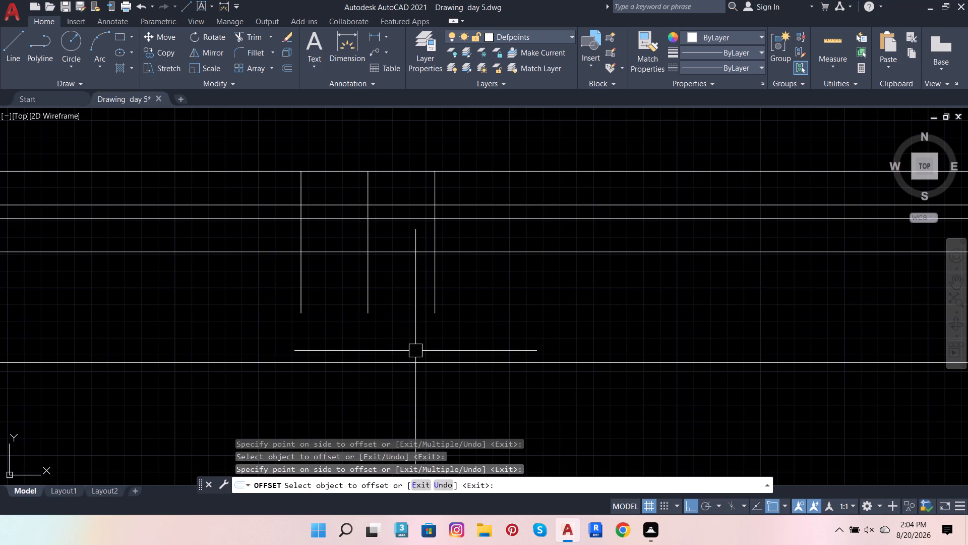
Delete the original vertical line at the window's midpoint, between its two offset copies.
left_click(365, 284)
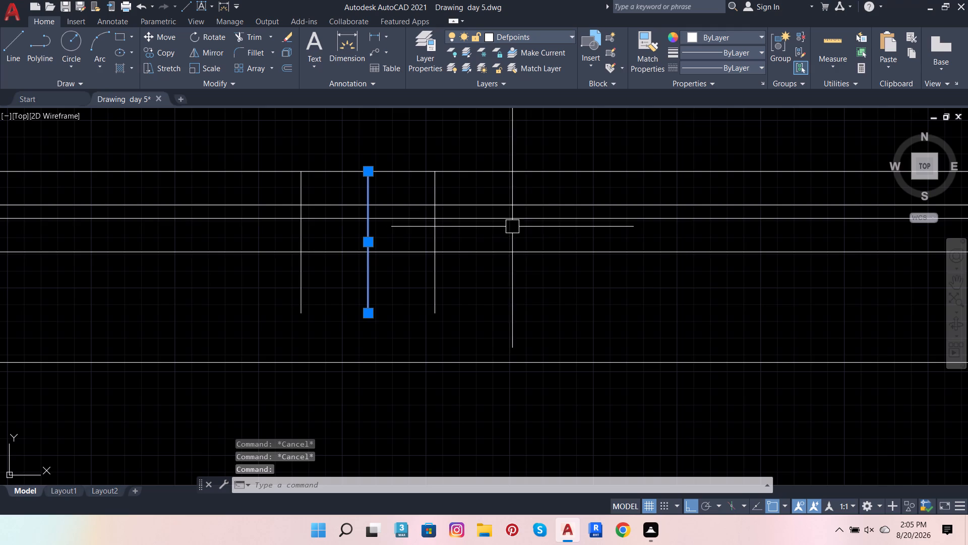
key("Delete")
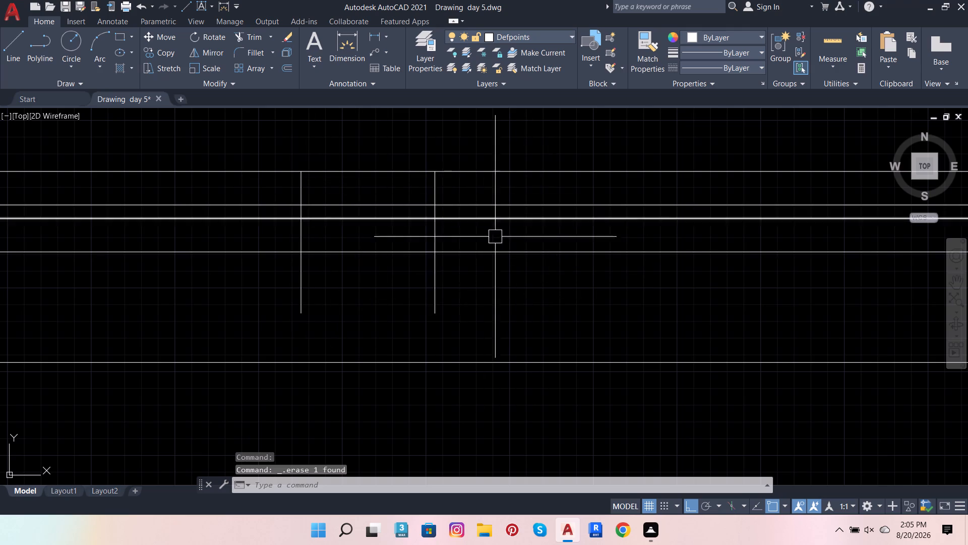
Trim the two short vertical lines so the west one spans only the upper line pair and the east one only the lower pair.
scroll(503, 275, "down", 2)
scroll(495, 321, "down", 3)
scroll(494, 318, "up", 3)
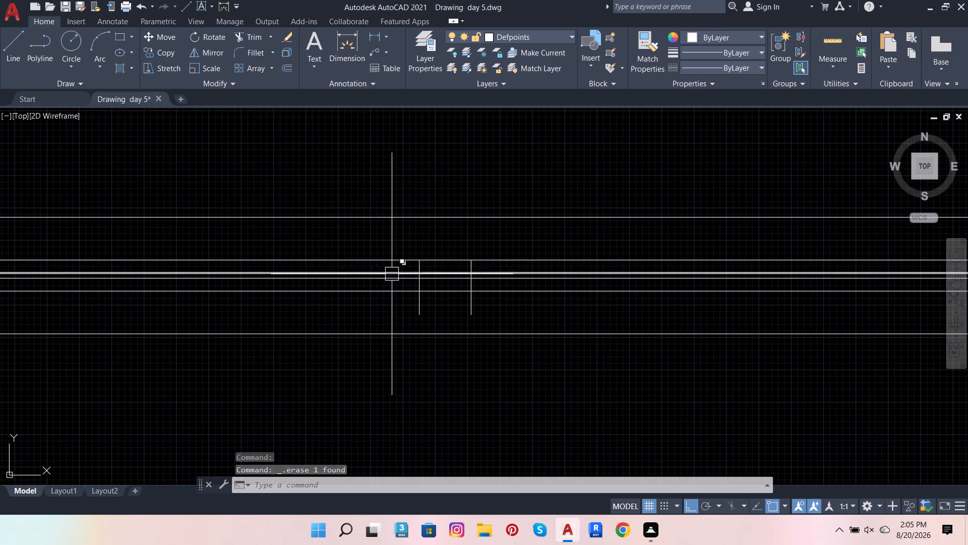
left_click(247, 39)
left_click(417, 304)
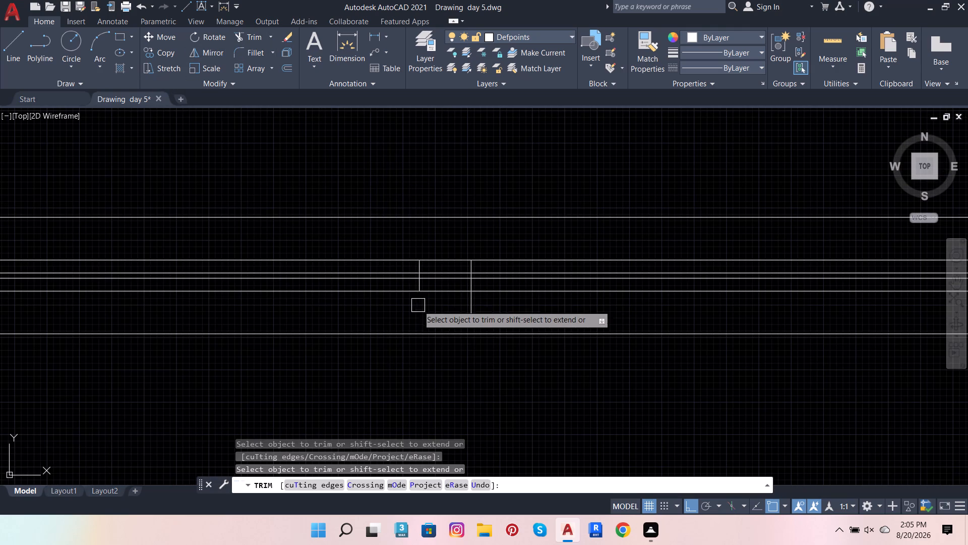
left_click(475, 314)
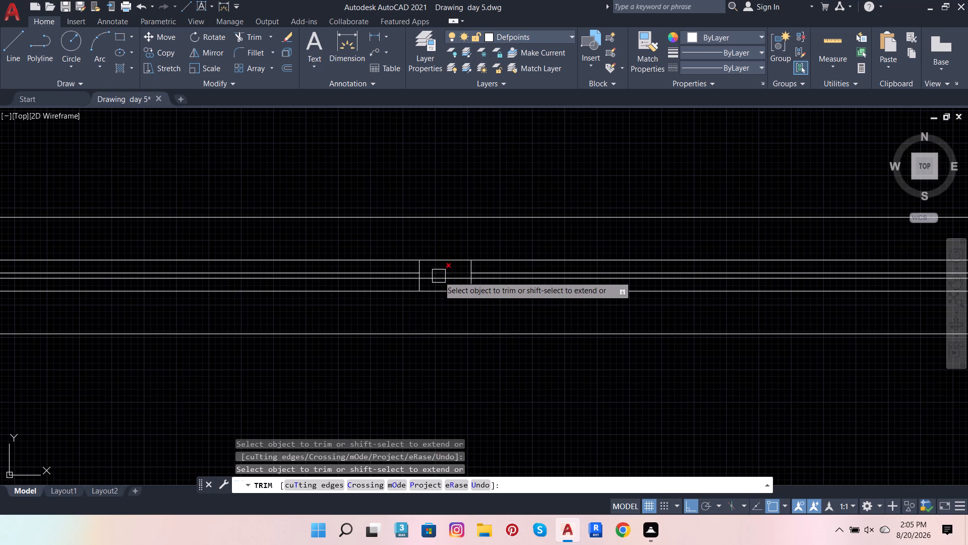
scroll(454, 269, "up", 2)
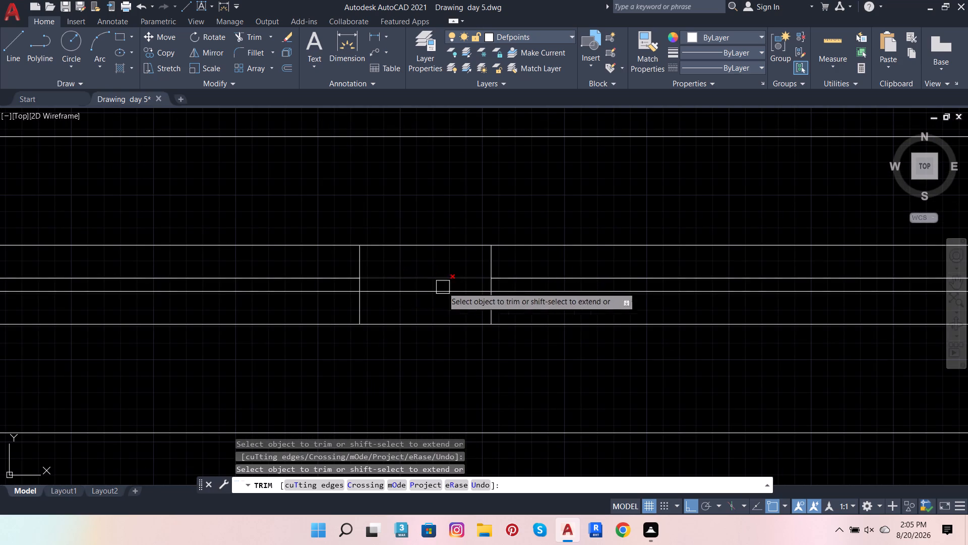
left_click(354, 310)
scroll(366, 283, "up", 2)
left_click(349, 290)
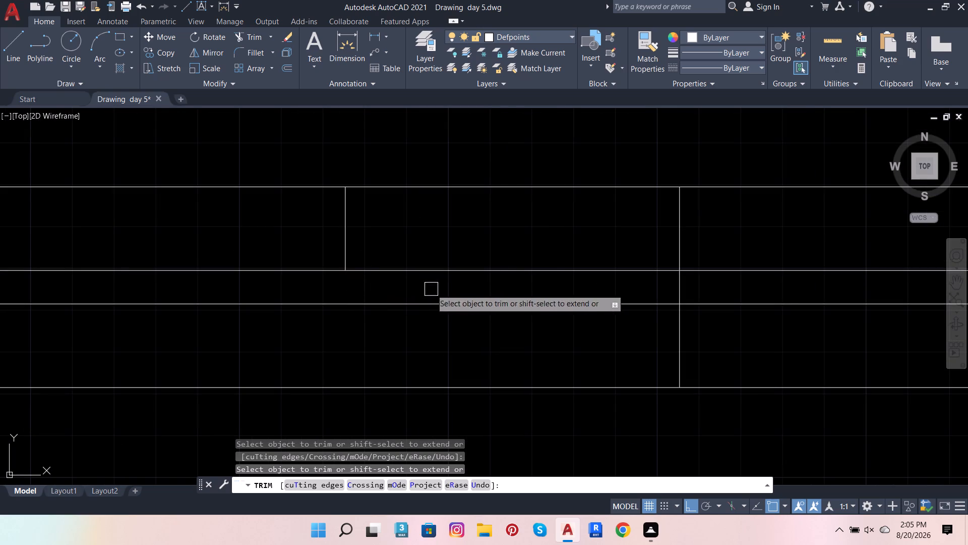
left_click(676, 291)
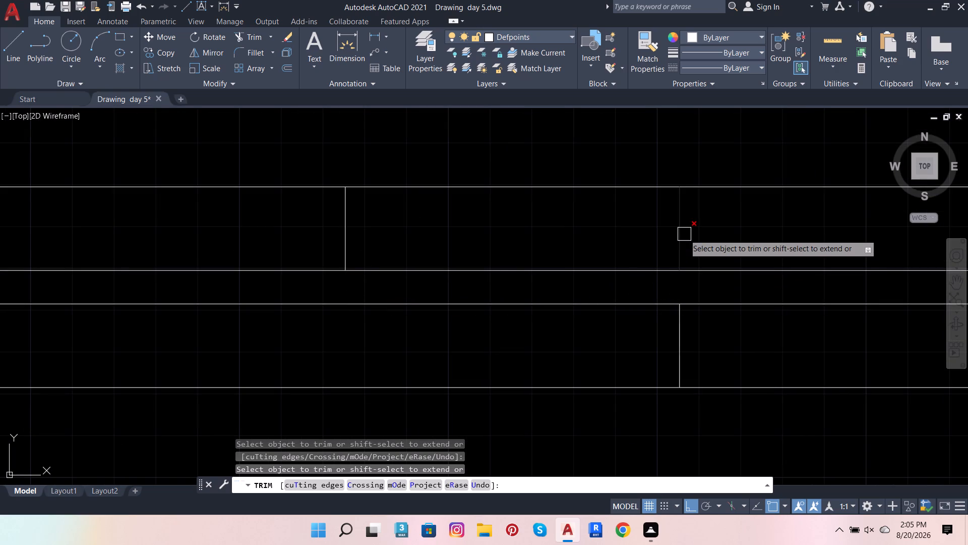
left_click(684, 234)
Trim the upper line pair west of its vertical end line and the lower pair east of its own, leaving two overlapping sliding window panels.
scroll(649, 263, "down", 3)
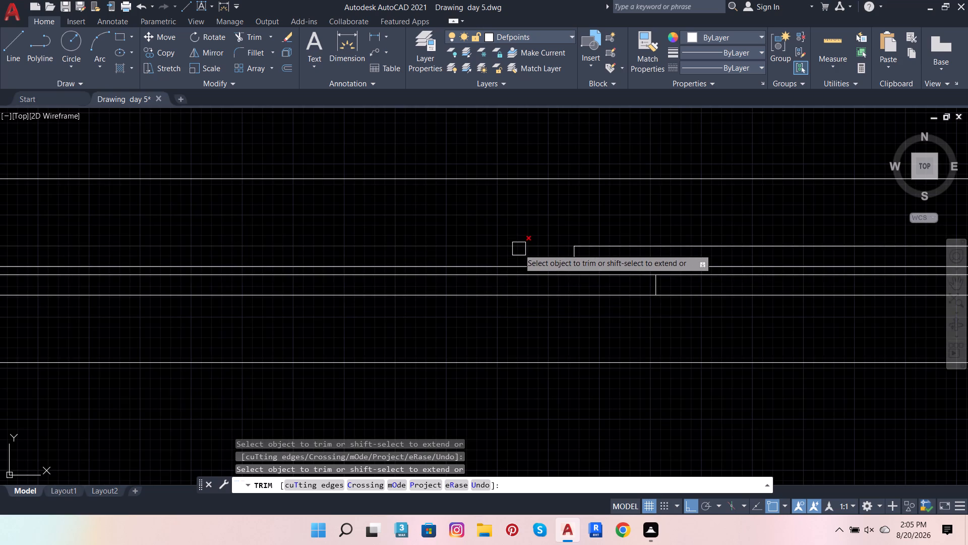
left_click(519, 249)
left_click(528, 264)
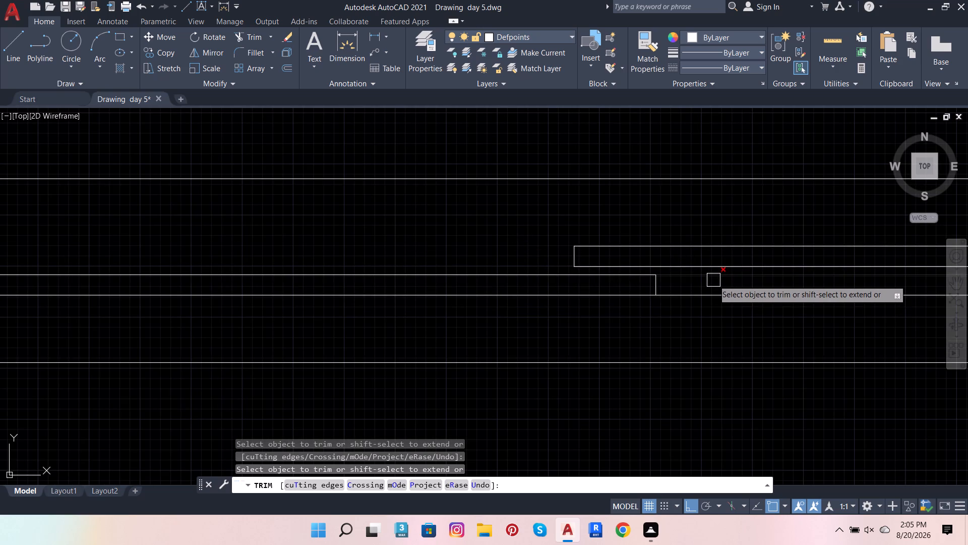
left_click(713, 280)
left_click(713, 299)
scroll(620, 334, "down", 3)
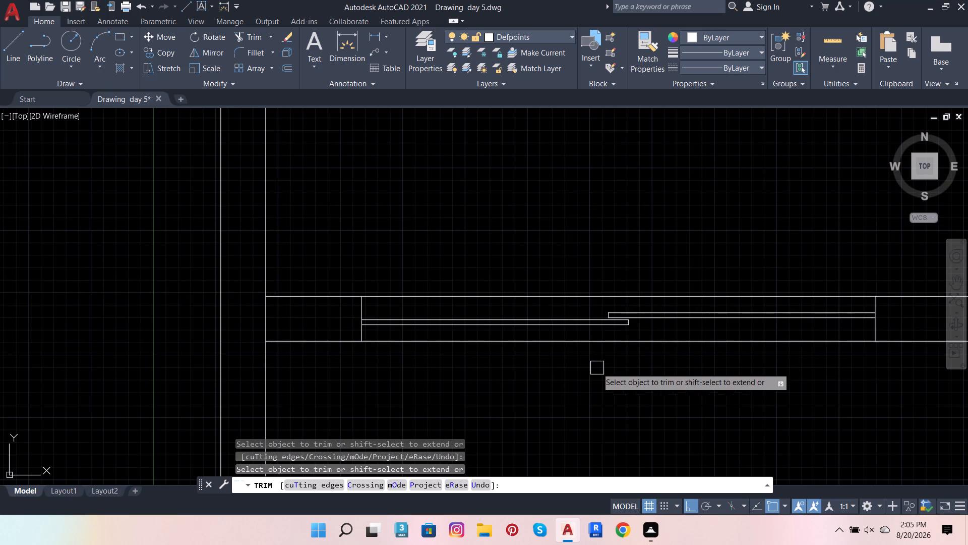
scroll(600, 380, "down", 3)
scroll(658, 340, "up", 2)
scroll(678, 365, "down", 1)
key("Escape")
key("Escape")
key("Escape")
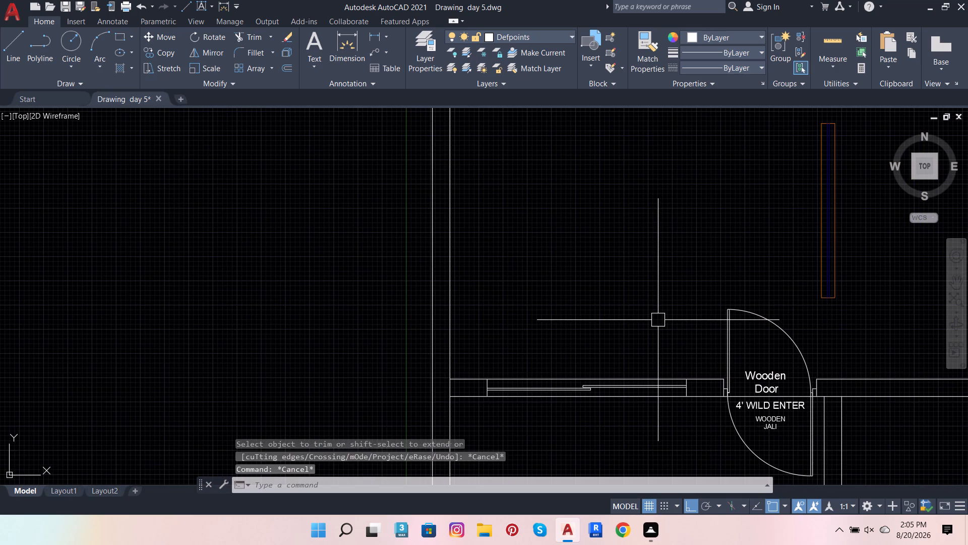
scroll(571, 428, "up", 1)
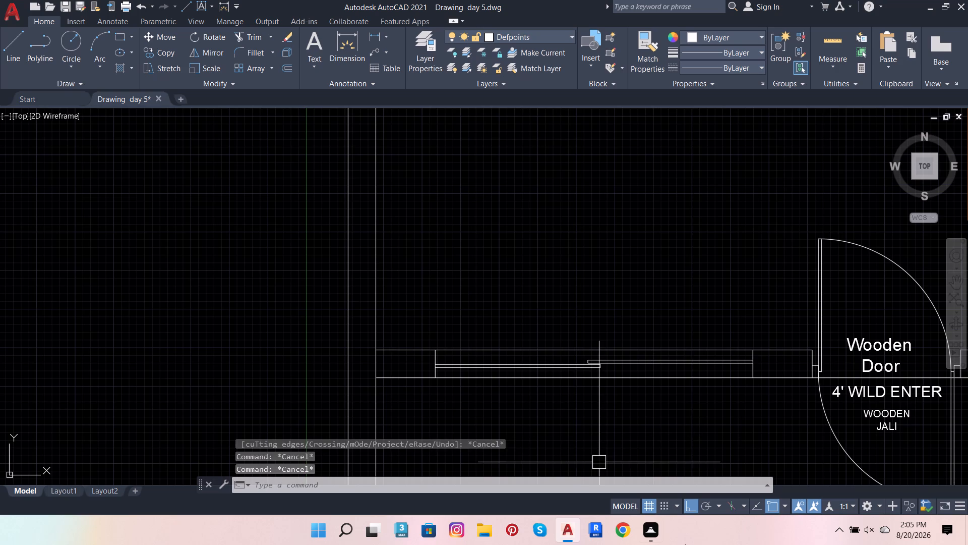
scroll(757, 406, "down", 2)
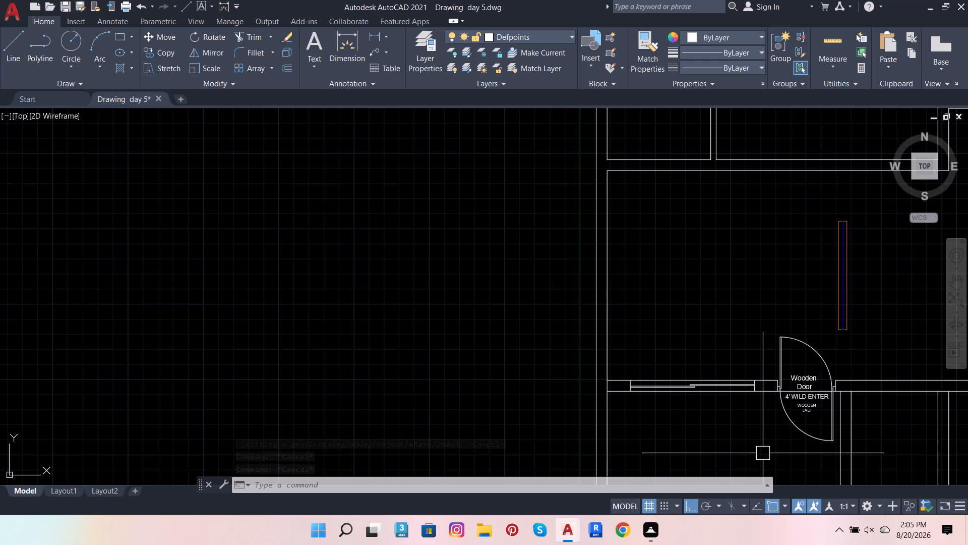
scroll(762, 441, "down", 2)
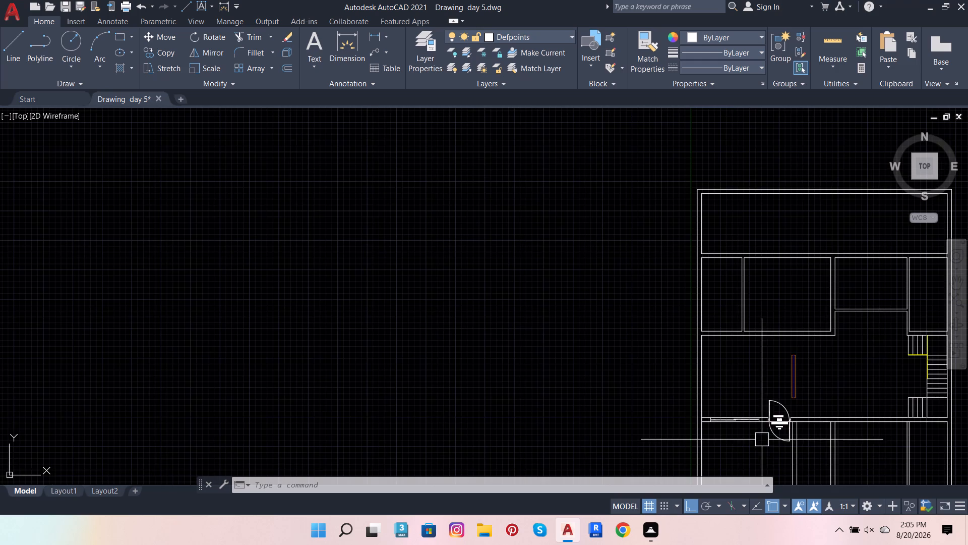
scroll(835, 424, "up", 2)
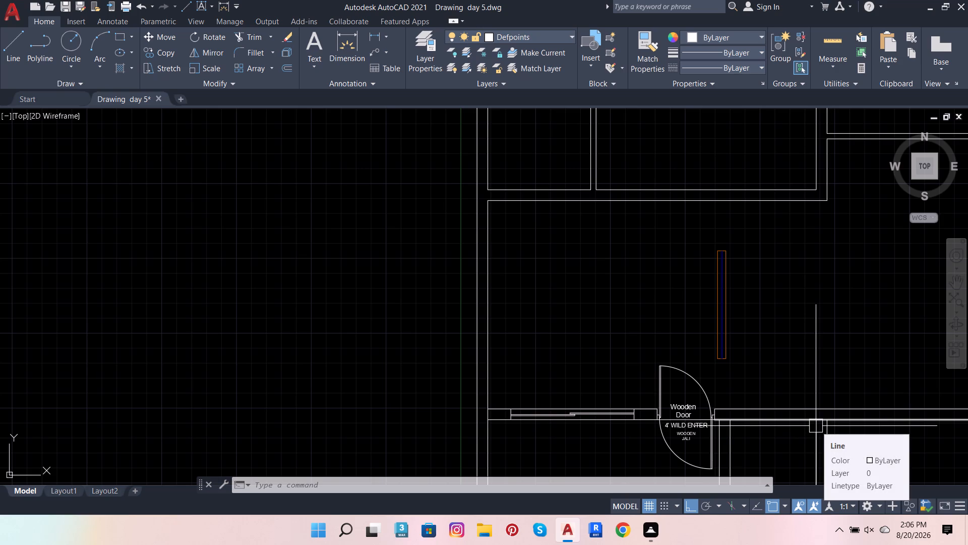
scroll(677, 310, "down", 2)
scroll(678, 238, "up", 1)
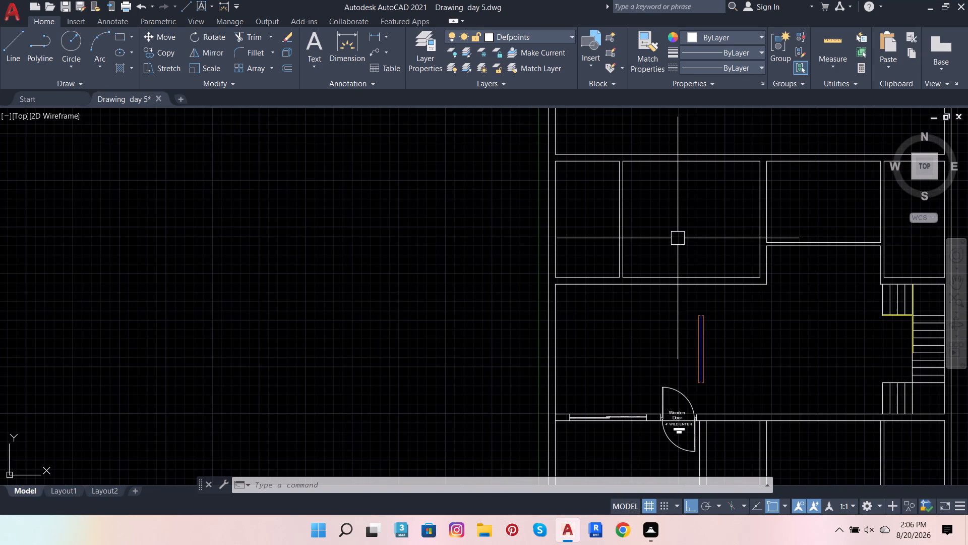
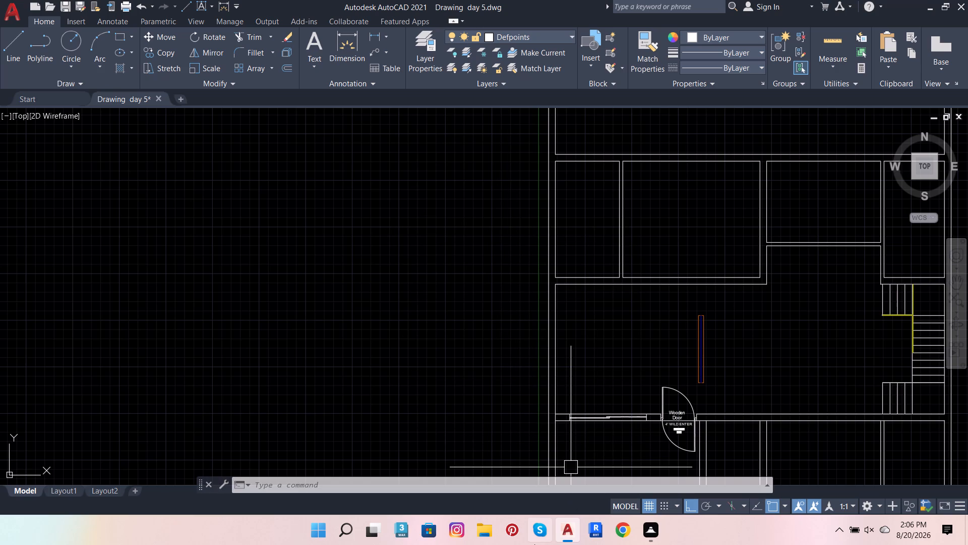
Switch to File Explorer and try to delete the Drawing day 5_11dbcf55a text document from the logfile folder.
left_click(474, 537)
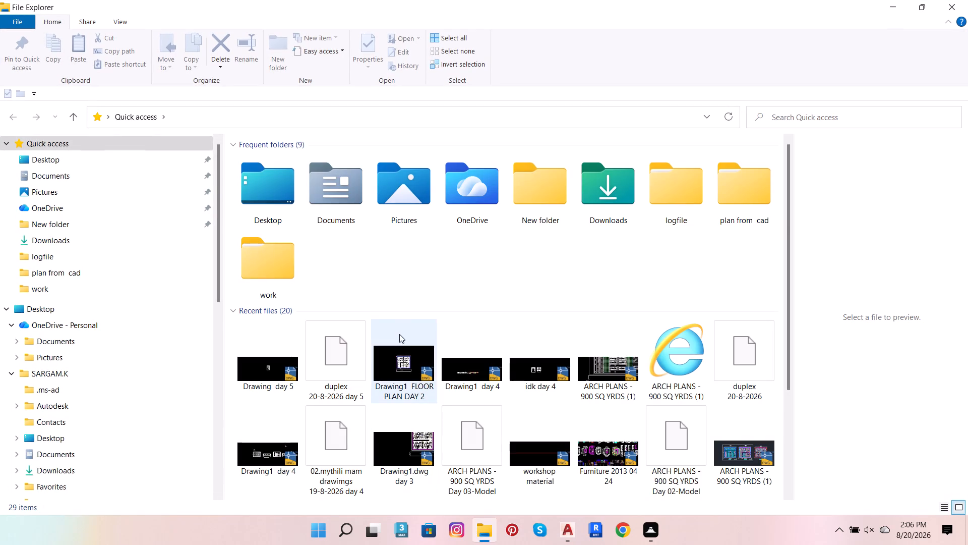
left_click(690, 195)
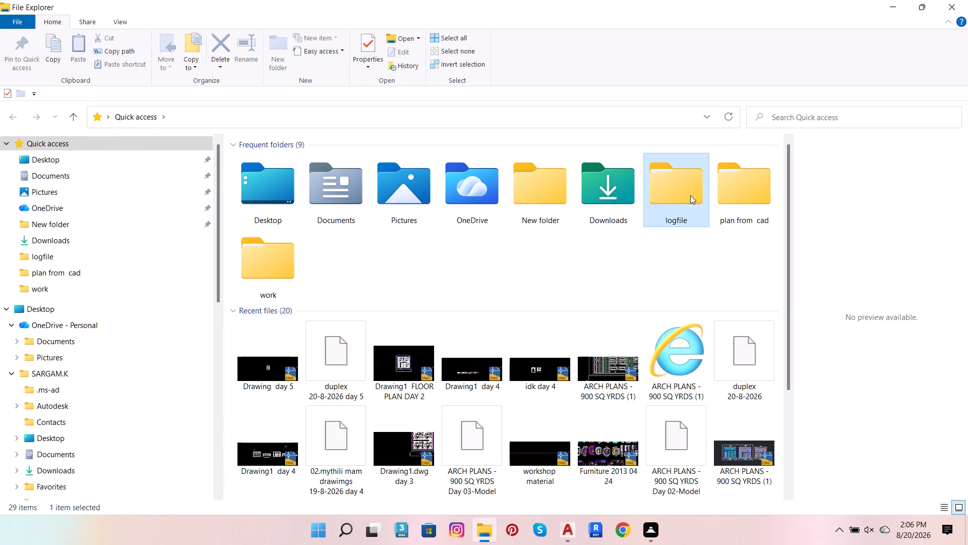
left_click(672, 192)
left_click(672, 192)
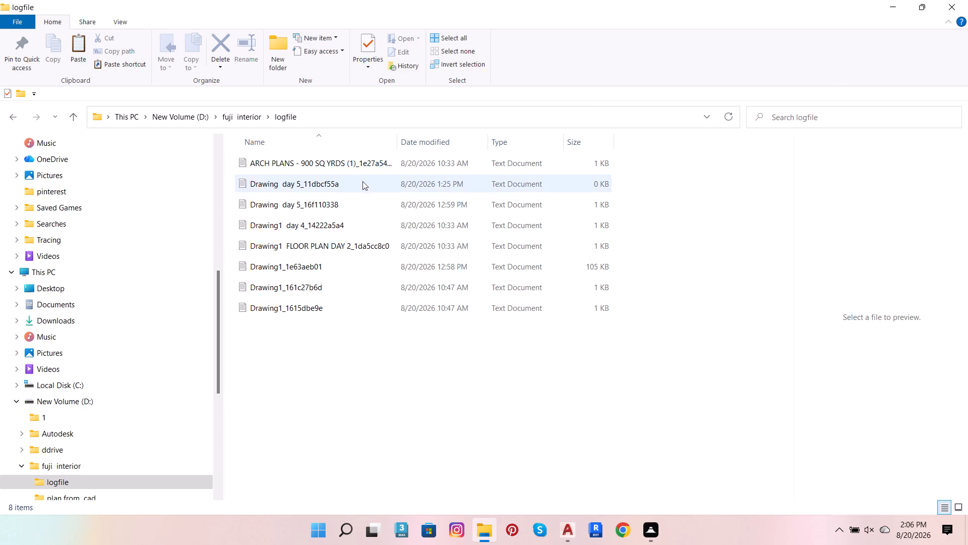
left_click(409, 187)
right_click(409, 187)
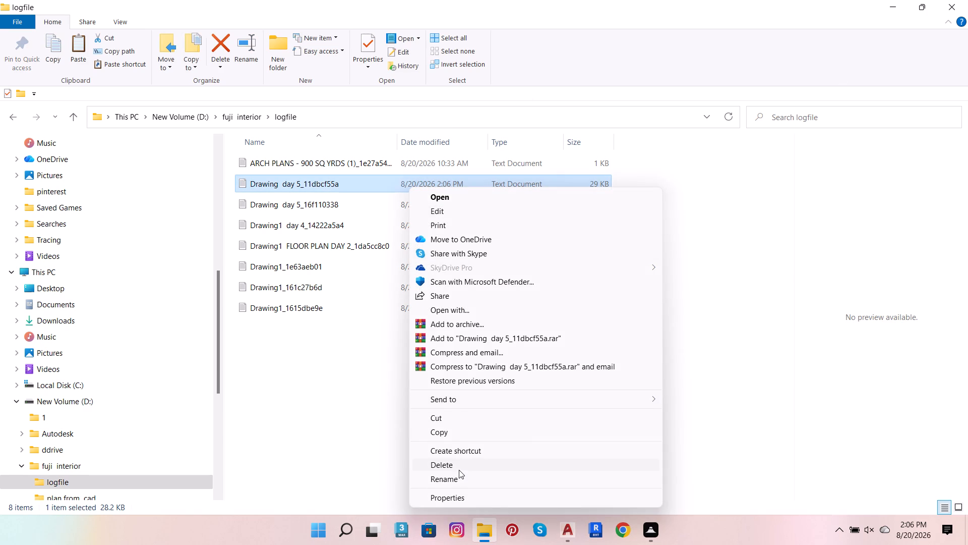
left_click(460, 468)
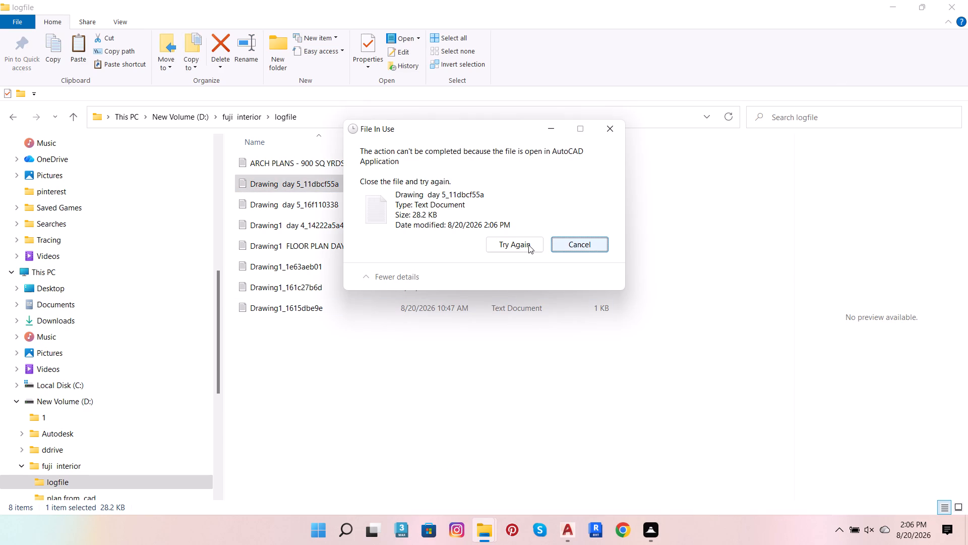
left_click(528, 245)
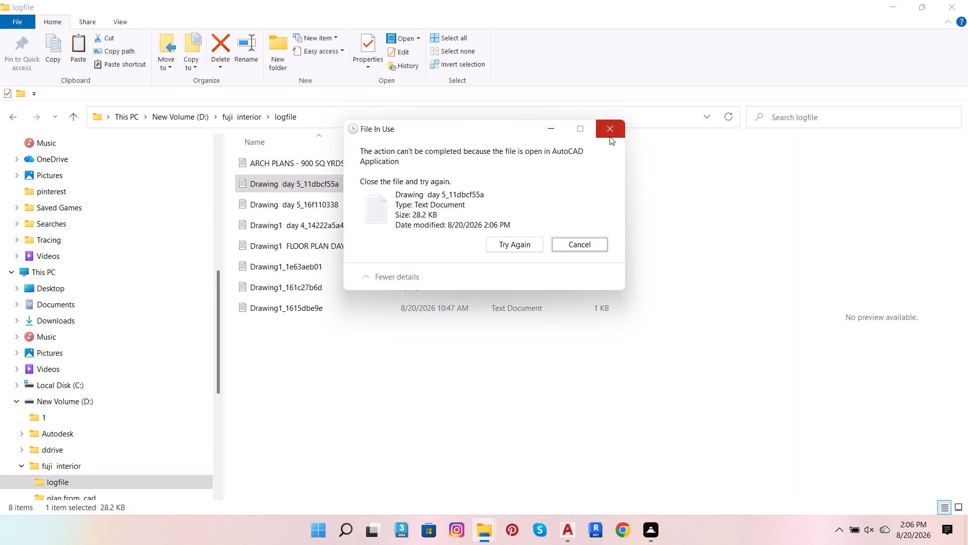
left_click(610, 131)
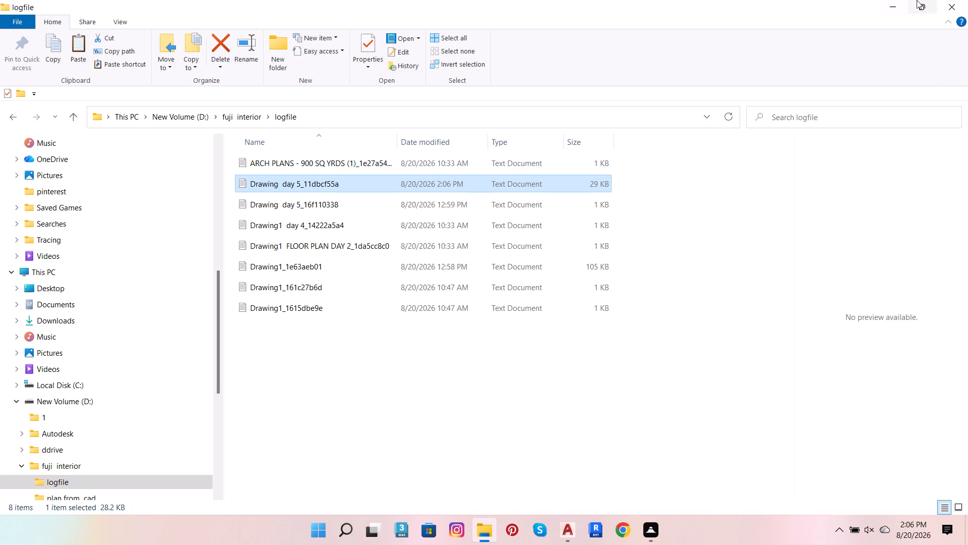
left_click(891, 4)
Extend the narrow orange rectangle's west edge north through the wall and trim it below, leaving a short line across the wall.
scroll(652, 340, "down", 4)
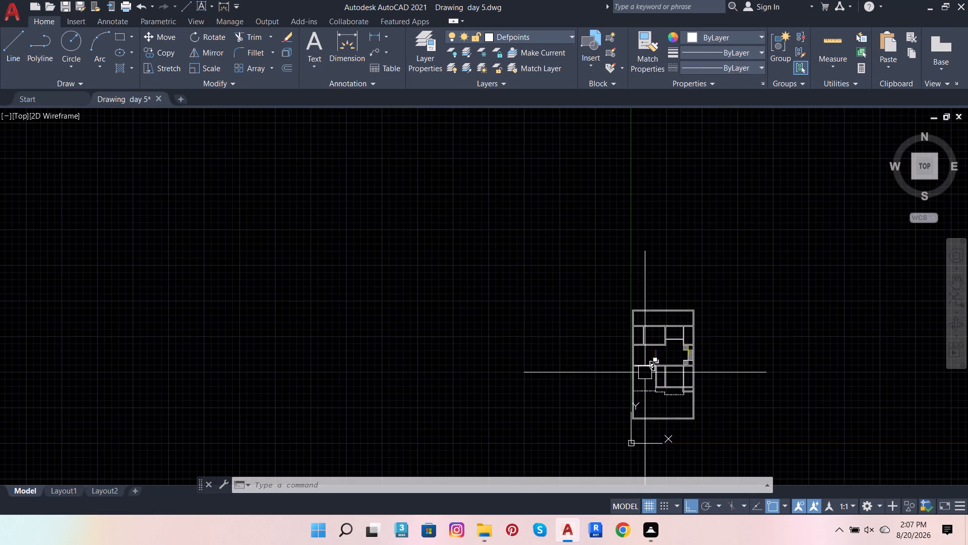
scroll(685, 354, "up", 2)
scroll(739, 280, "down", 2)
scroll(735, 350, "up", 2)
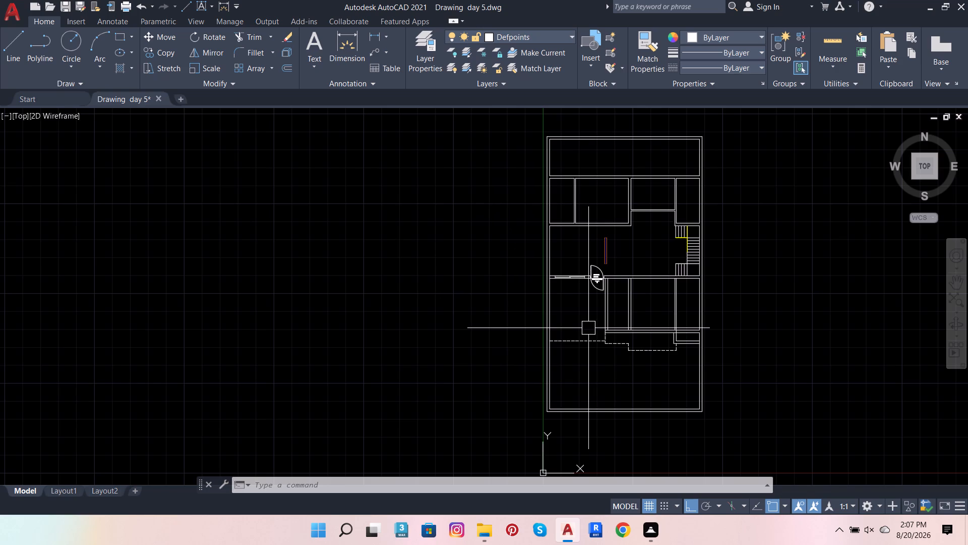
scroll(619, 270, "up", 3)
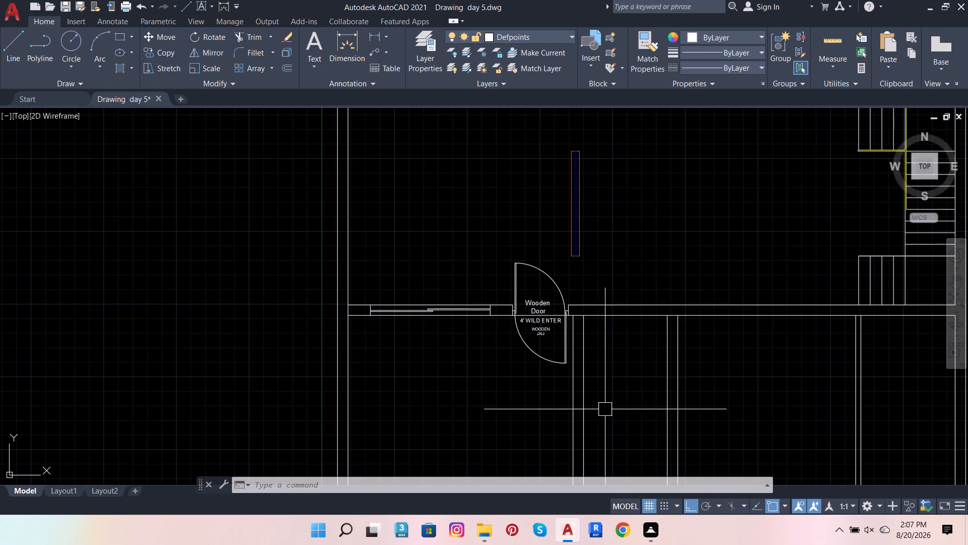
scroll(598, 398, "down", 3)
scroll(580, 346, "up", 4)
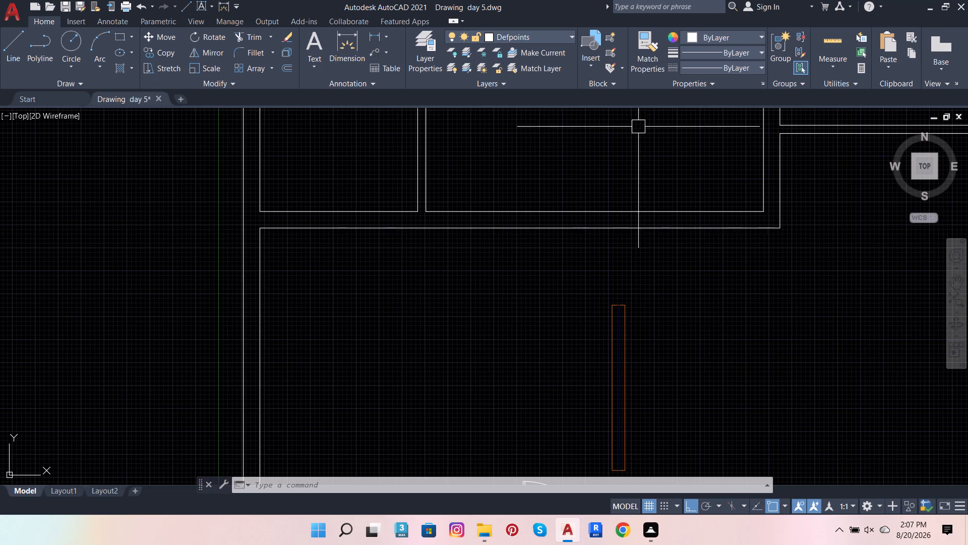
left_click(253, 36)
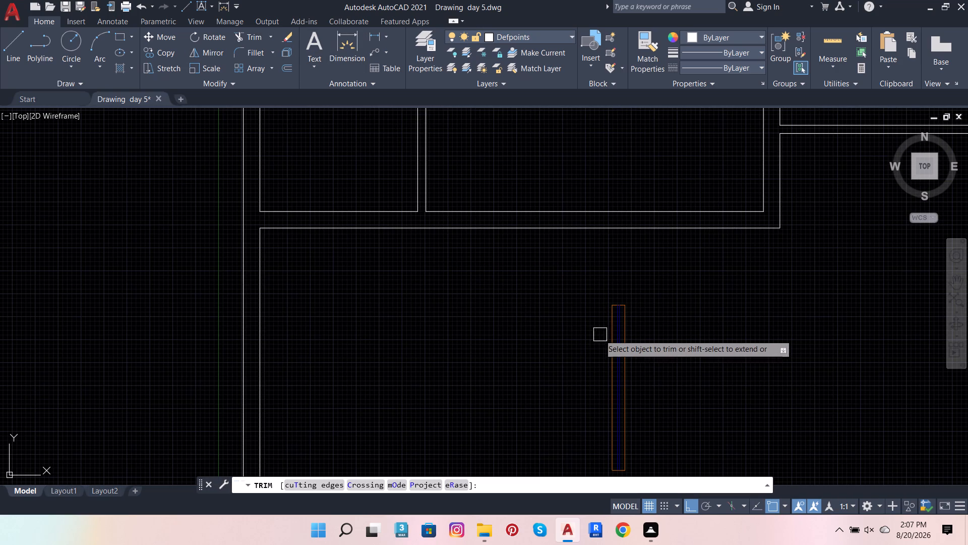
left_click(610, 333, "shift")
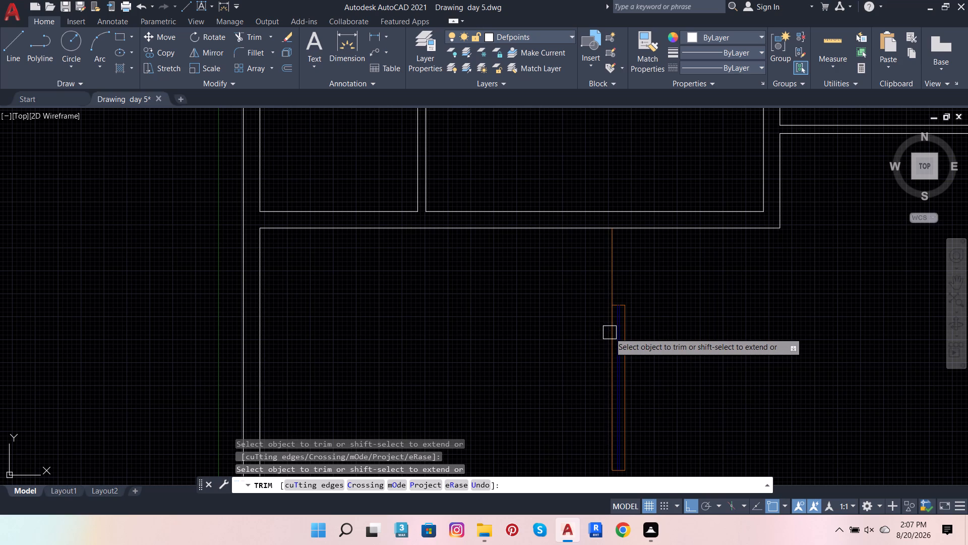
left_click(612, 275, "shift")
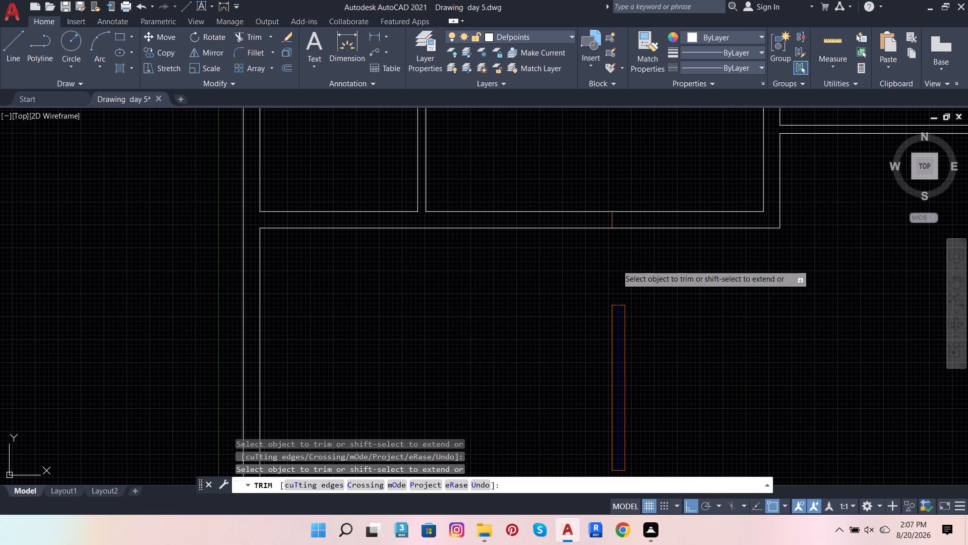
left_click(617, 264)
key("Escape")
key("Escape")
key("Escape")
key("Escape")
Move the short line across the wall to the Defpoints layer.
scroll(611, 217, "up", 1)
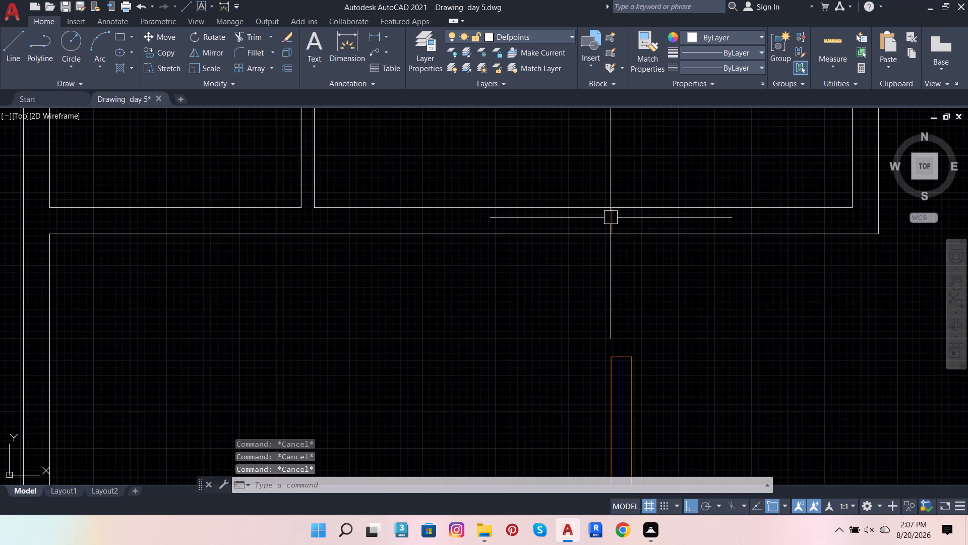
scroll(611, 217, "up", 3)
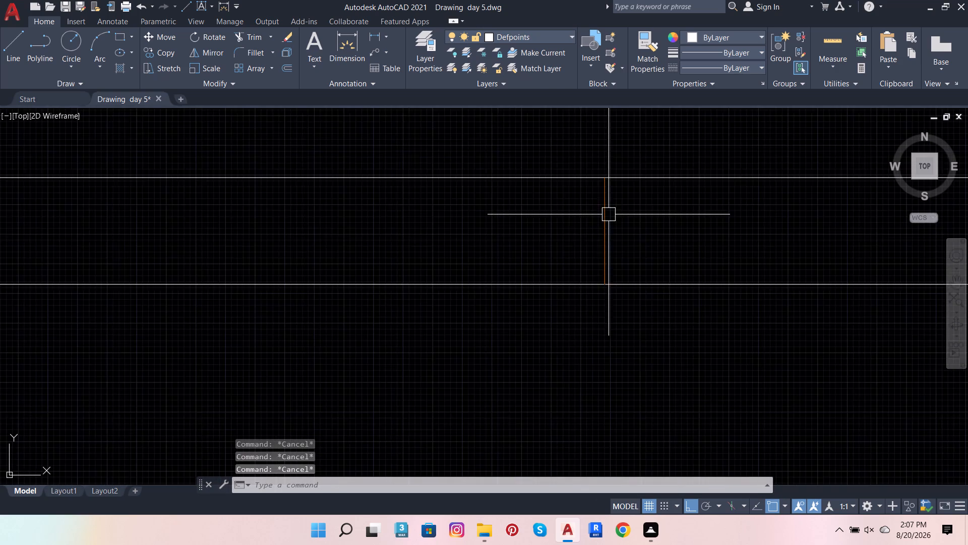
scroll(609, 214, "up", 1)
left_click(601, 219)
scroll(603, 220, "down", 5)
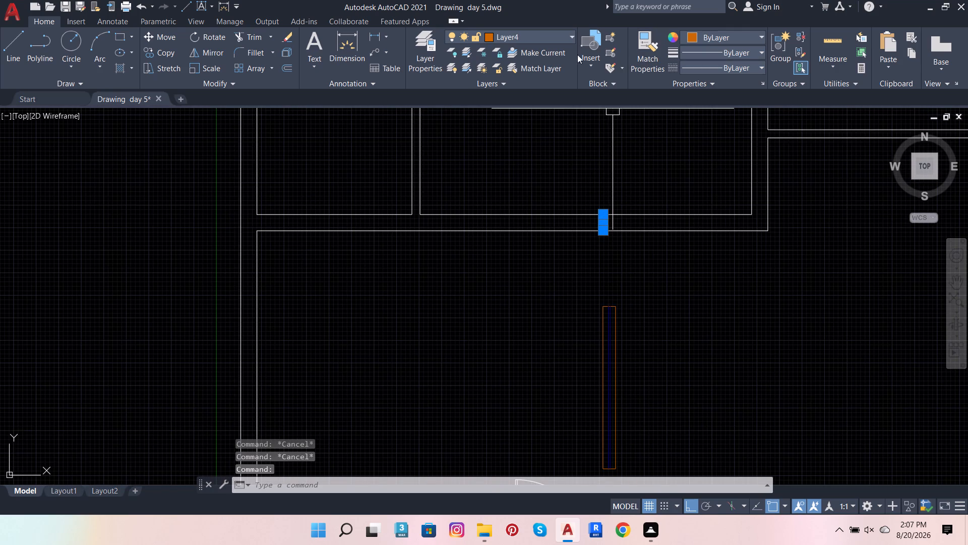
left_click(546, 36)
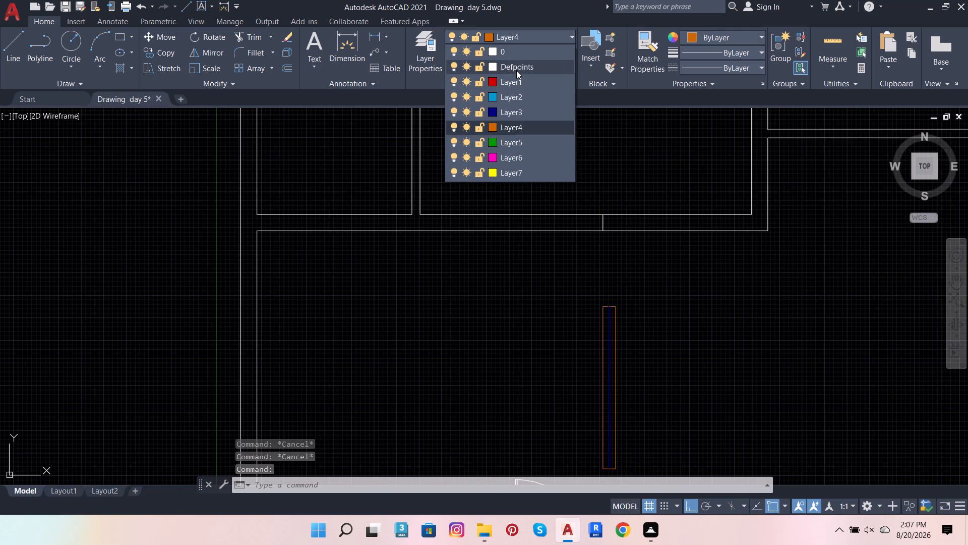
left_click(516, 70)
Offset the short line across the wall 3' to the west to mark the door opening's other side.
scroll(609, 216, "up", 3)
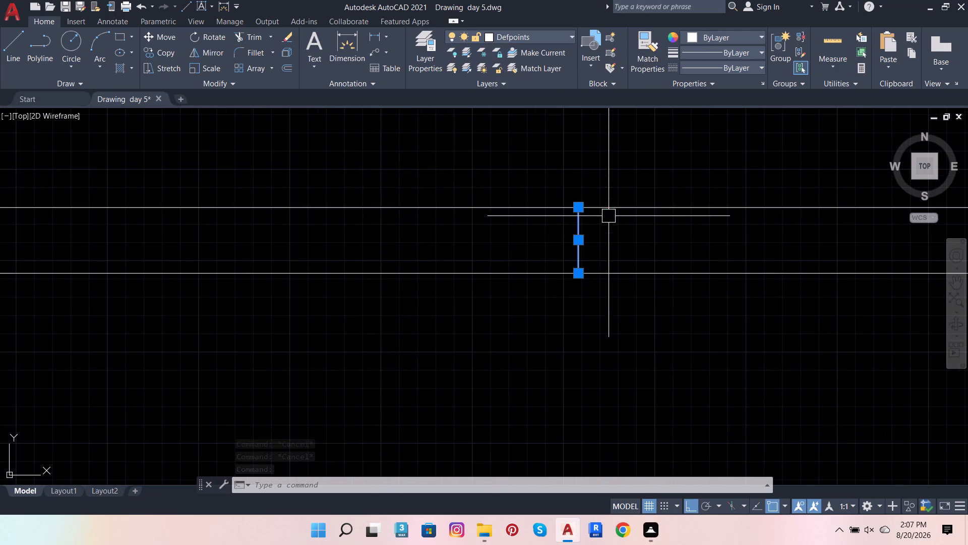
left_click(291, 63)
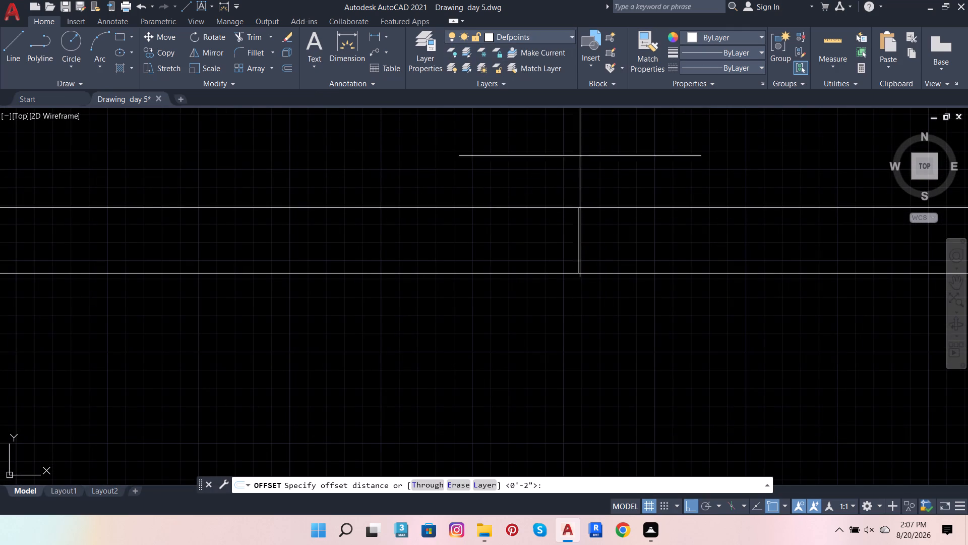
left_click(576, 208)
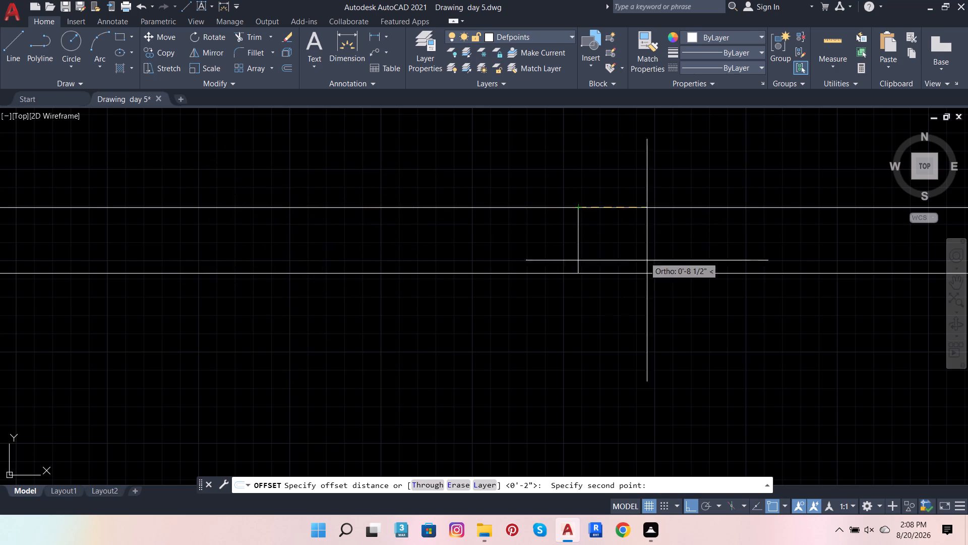
scroll(629, 309, "down", 1)
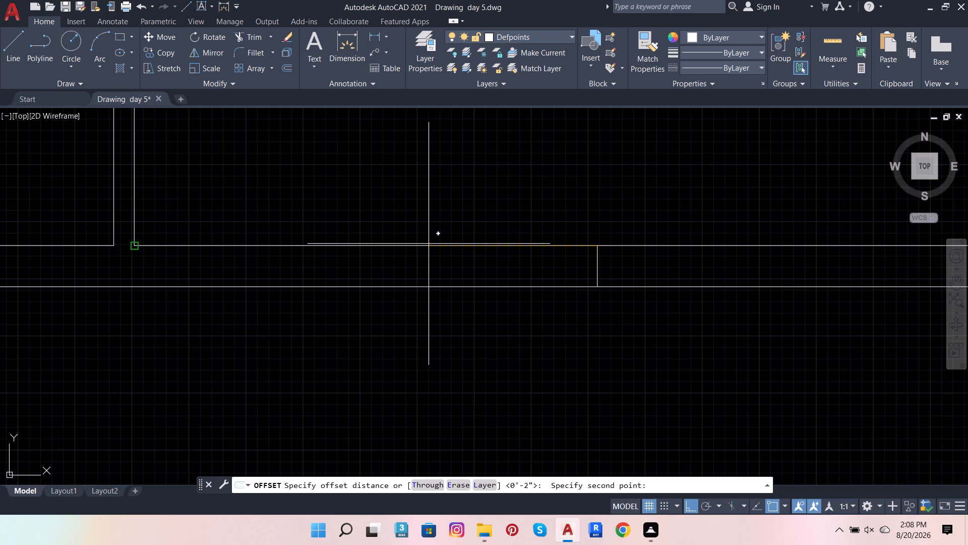
key("3")
key("apostrophe")
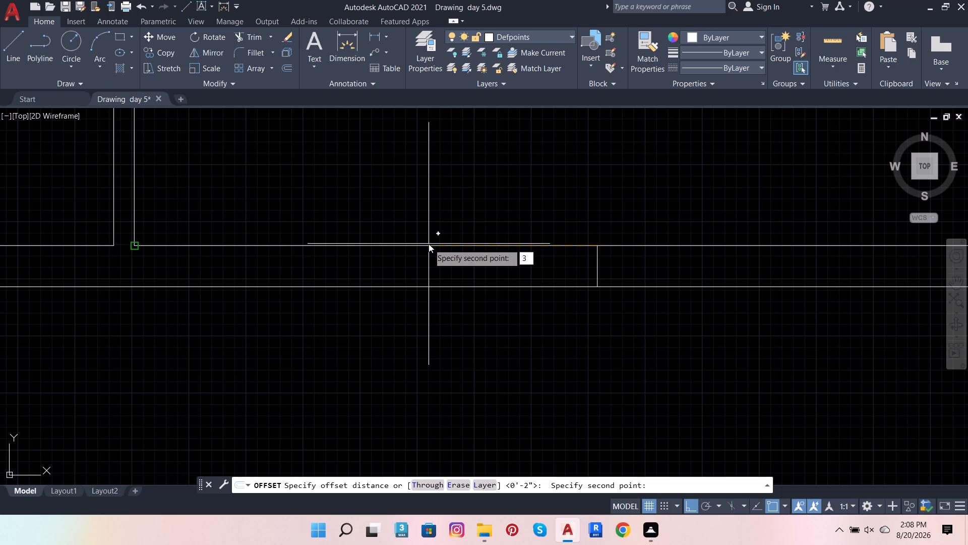
key("Return")
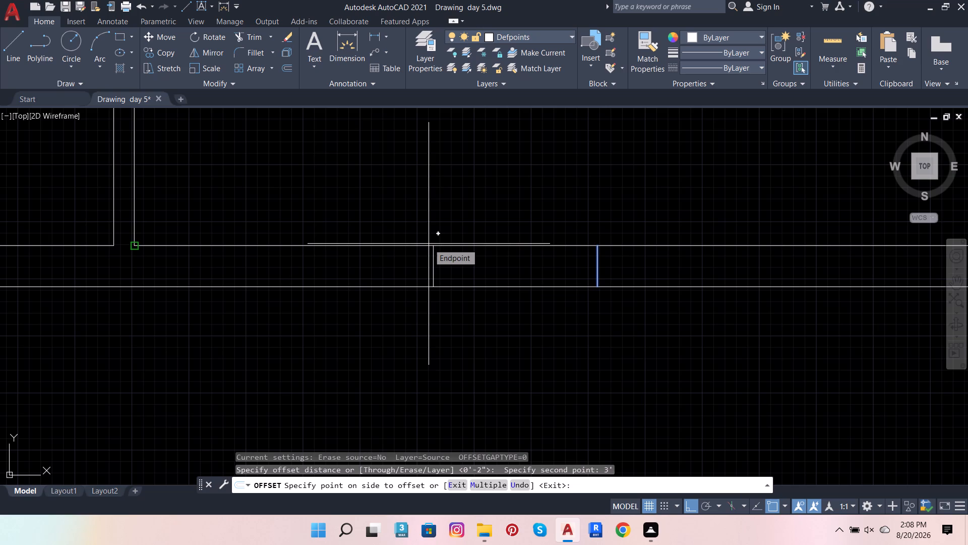
left_click(429, 243)
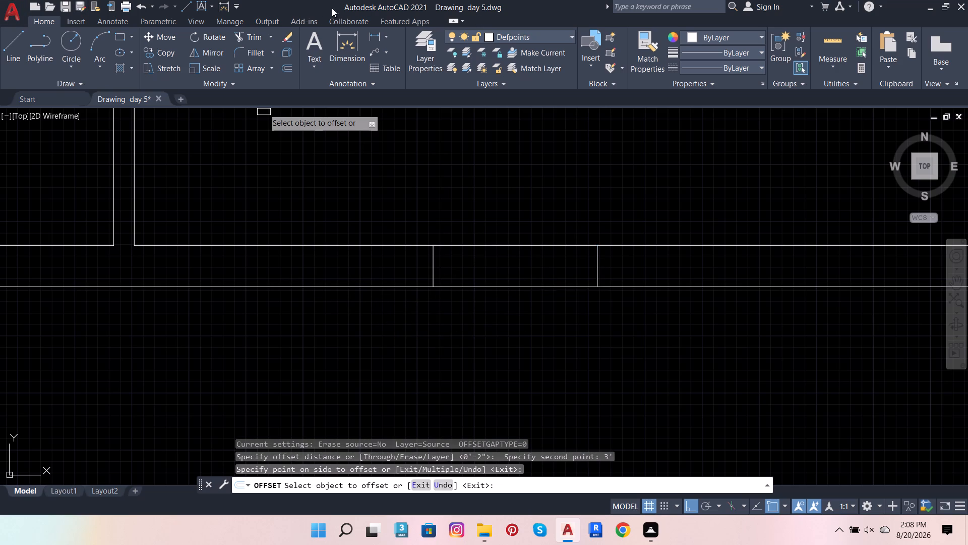
Trim both wall lines between the two short vertical lines to open the 3' doorway.
left_click(261, 37)
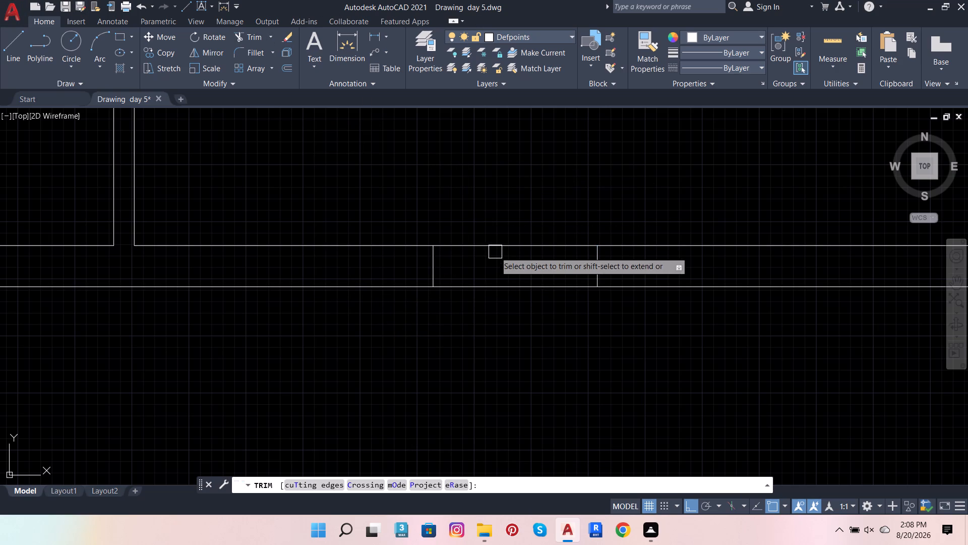
left_click(499, 243)
left_click(487, 288)
scroll(522, 303, "down", 2)
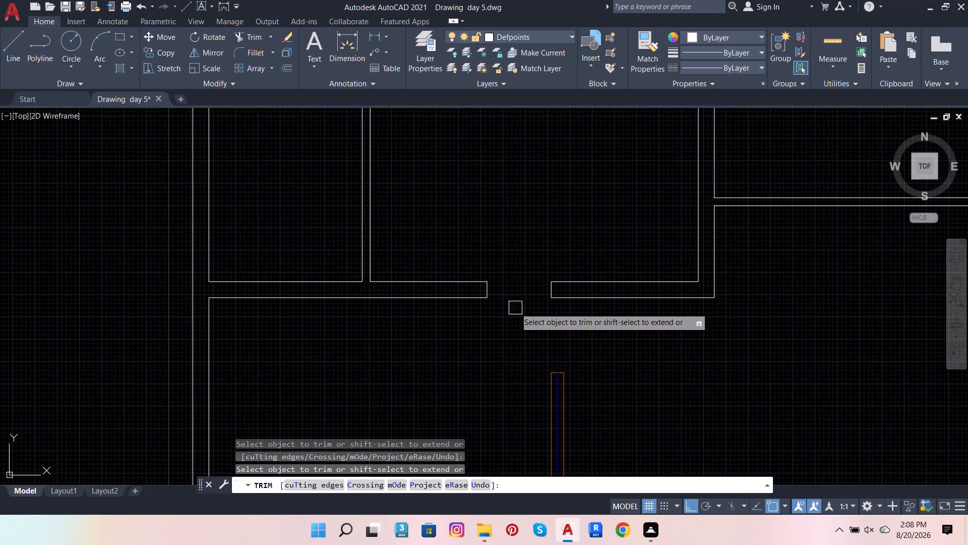
Draw a horizontal line across the new doorway, joining the south corners of its two wall ends.
scroll(515, 308, "up", 1)
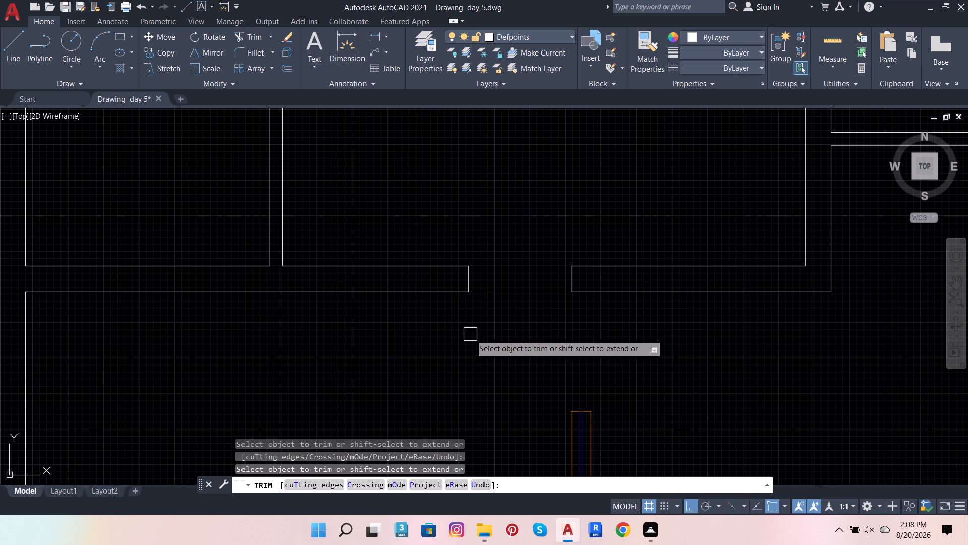
left_click(13, 37)
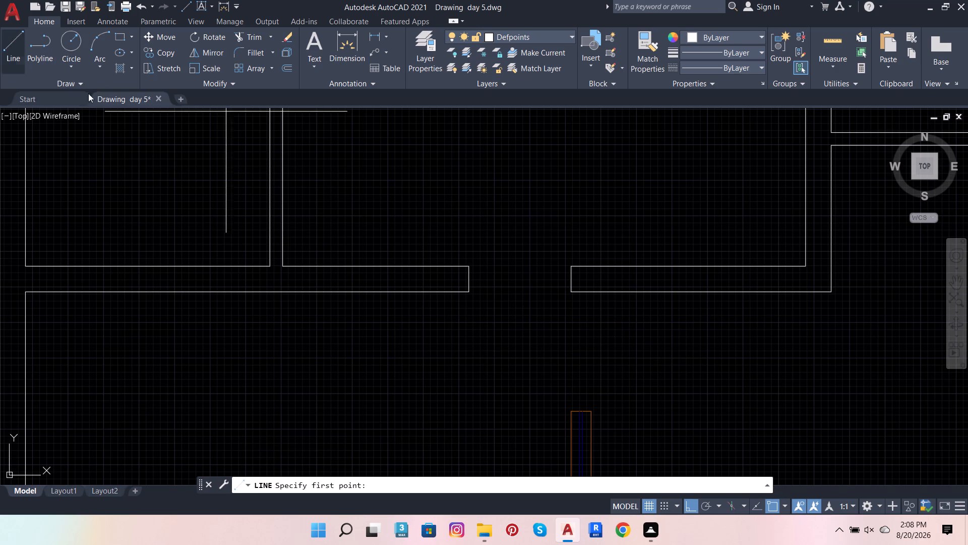
left_click(467, 291)
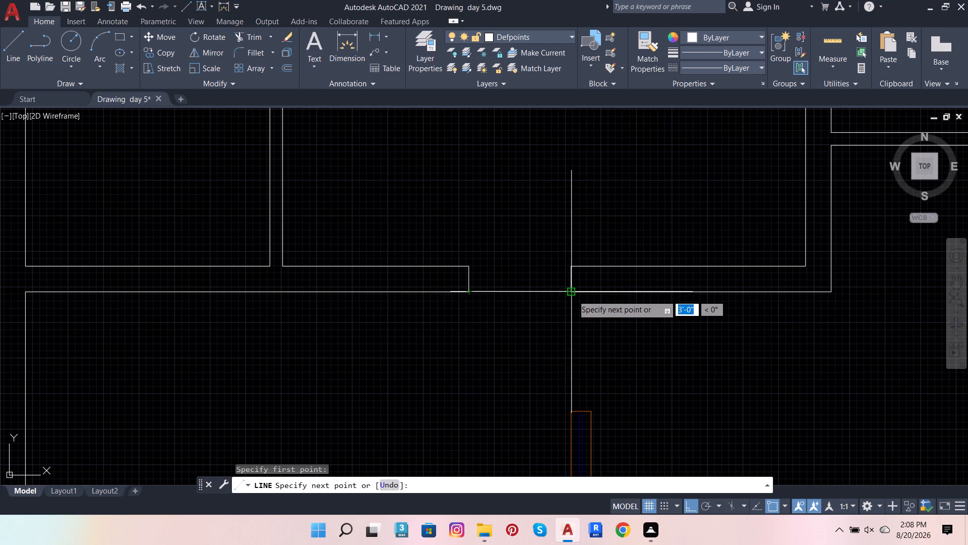
left_click(573, 294)
key("Escape")
Offset the line across the doorway 4" north into the opening.
left_click(560, 287)
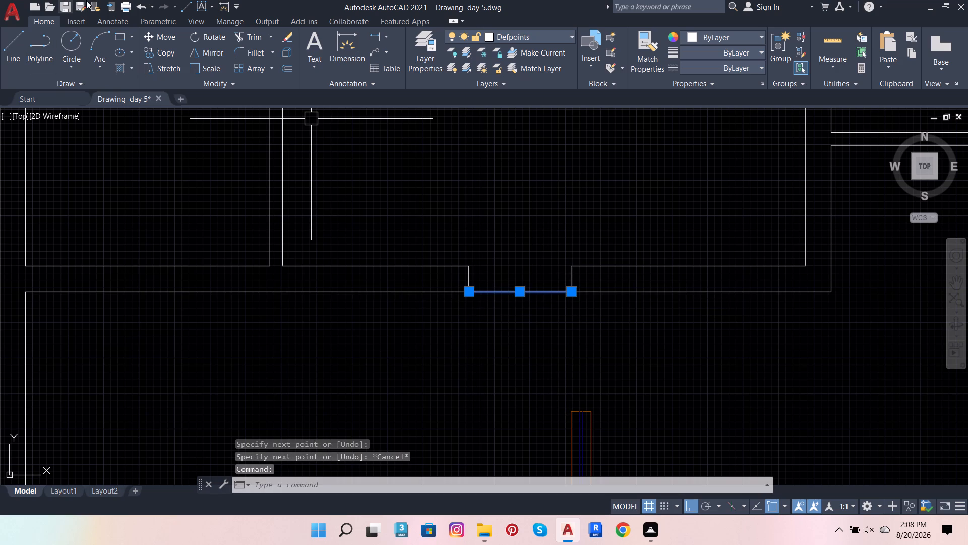
left_click(281, 70)
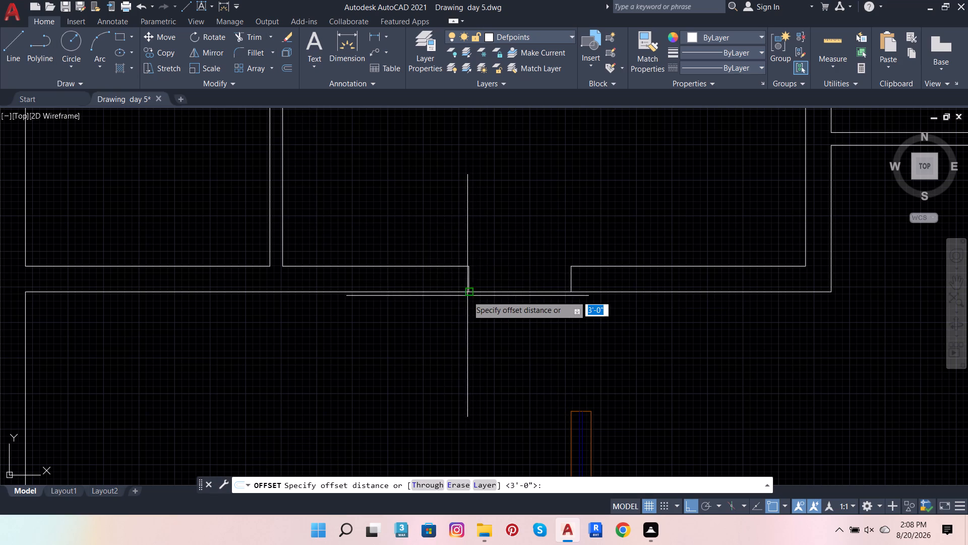
scroll(467, 295, "up", 4)
left_click(451, 273)
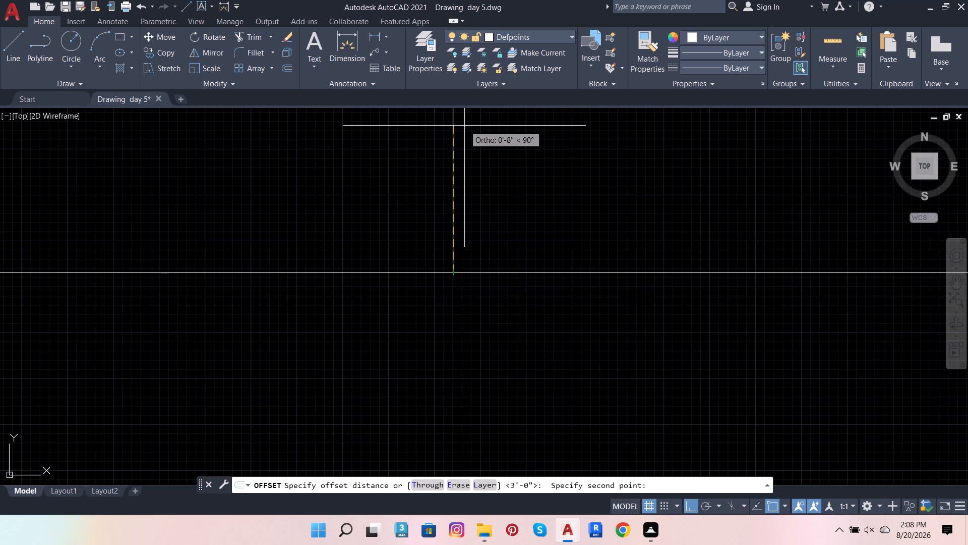
key("4")
key("Return")
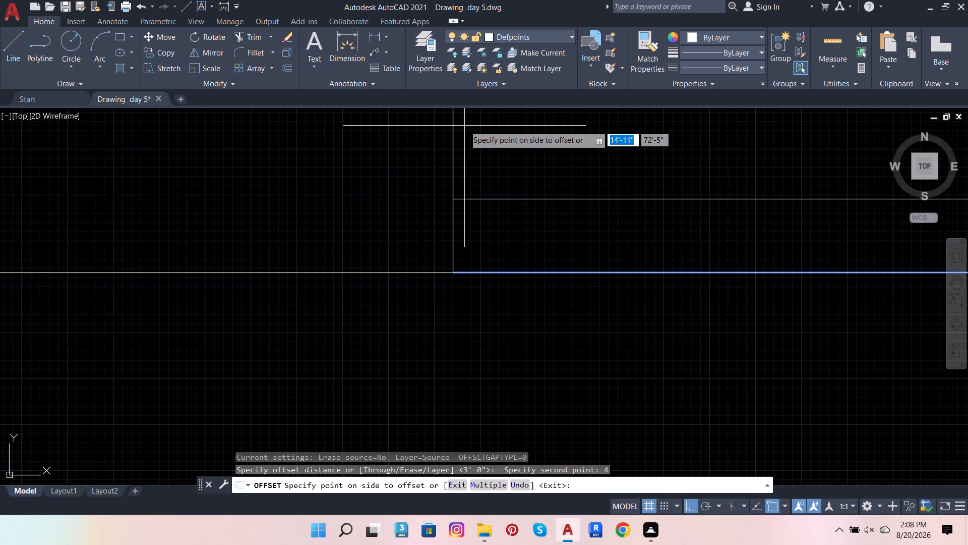
left_click(464, 126)
scroll(454, 266, "down", 2)
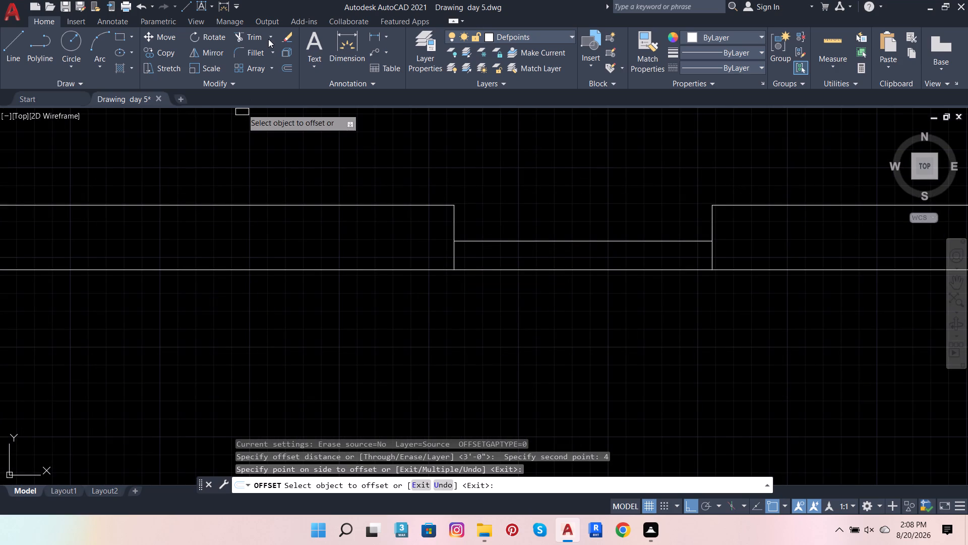
Offset both wall end lines 1" inward into the doorway opening.
left_click(293, 72)
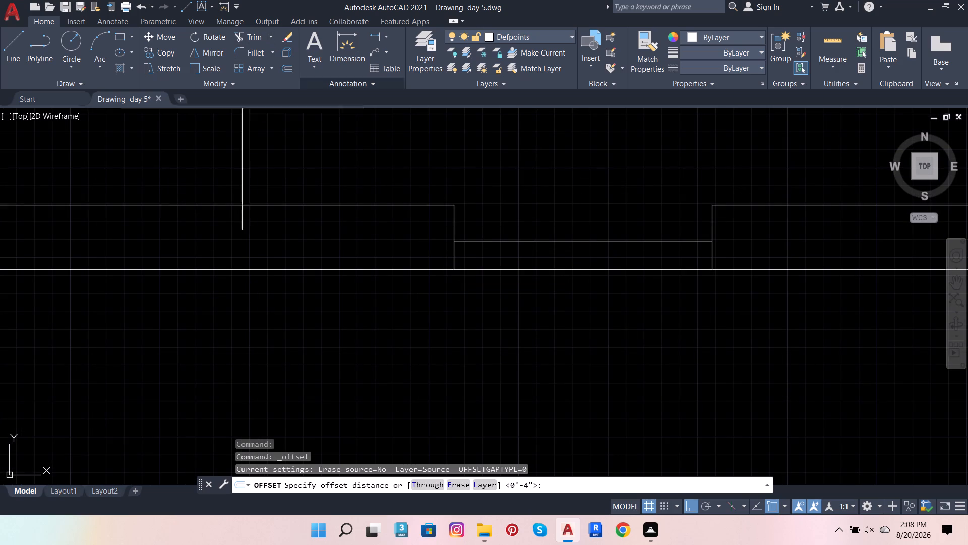
left_click(450, 231)
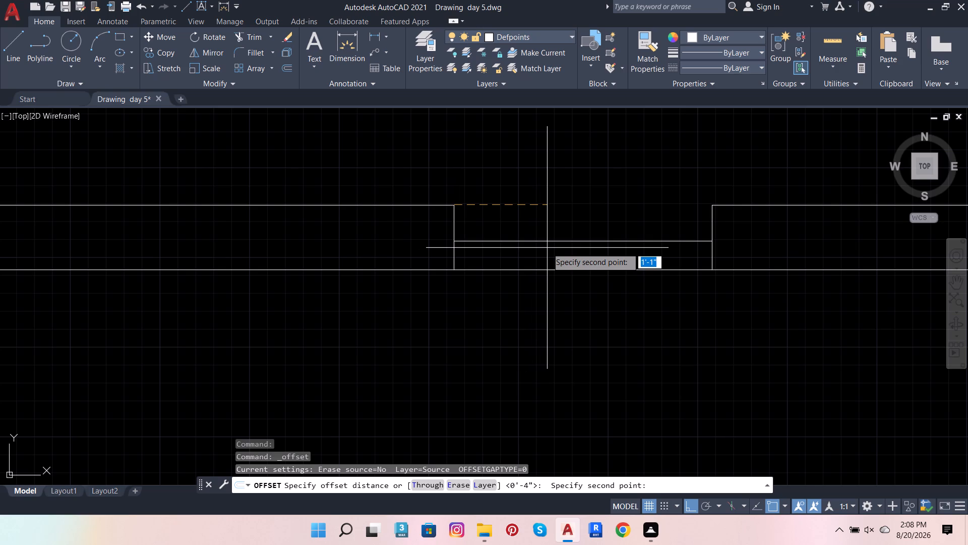
key("1")
key("Return")
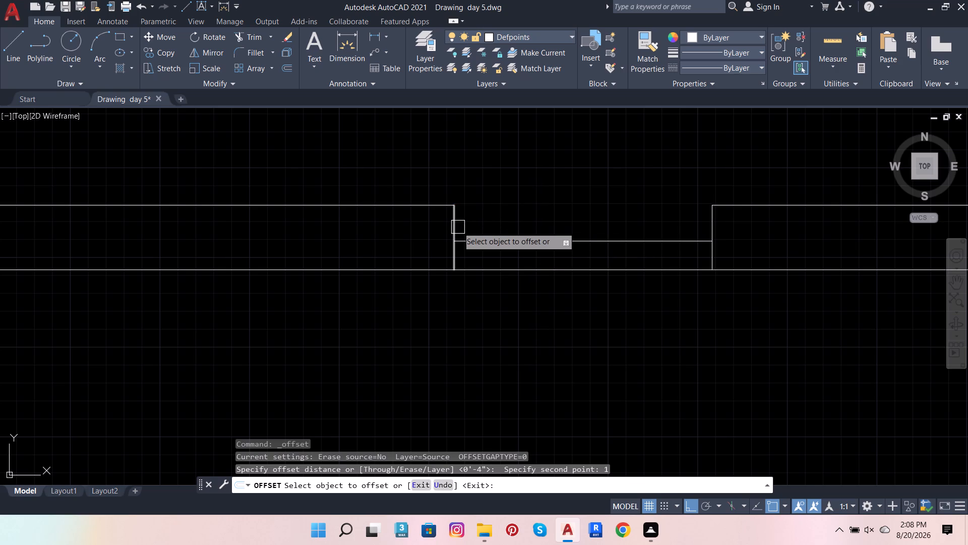
left_click(458, 227)
left_click(575, 204)
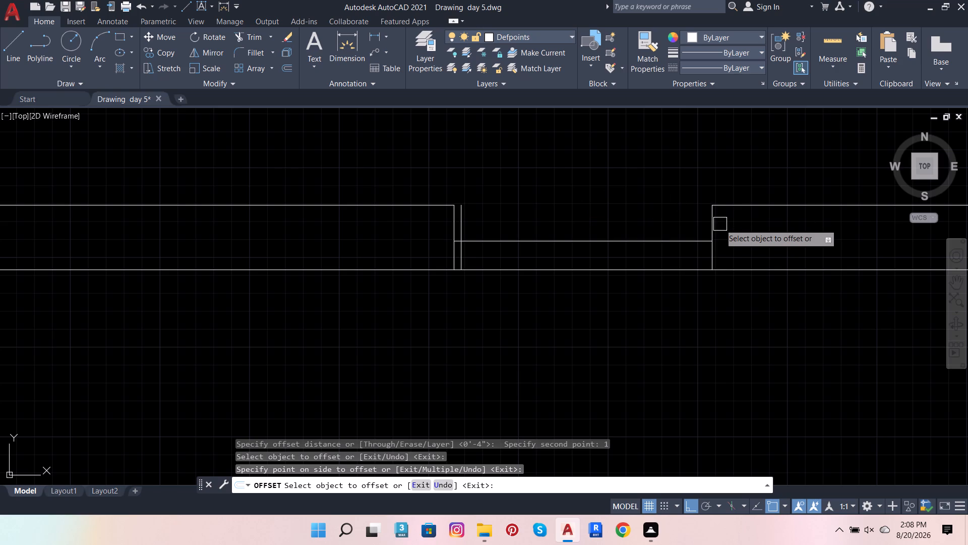
left_click(714, 226)
left_click(629, 225)
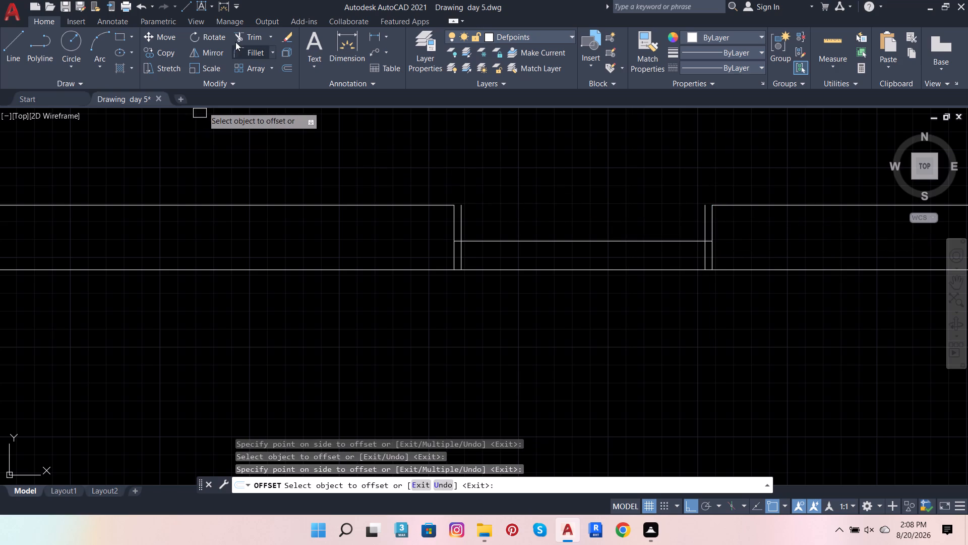
Trim the two offset lines above the line across the doorway and that line between them, leaving a small jamb at each side.
left_click(241, 32)
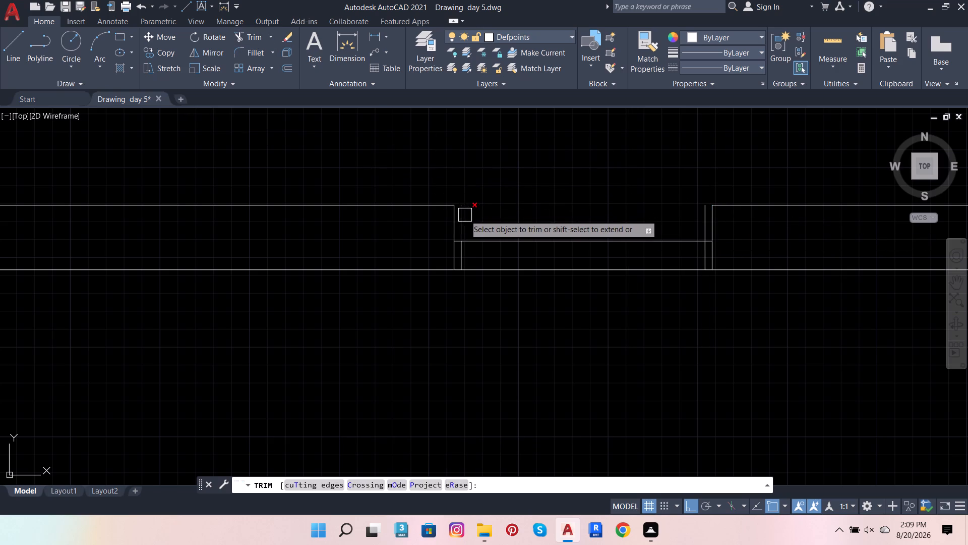
left_click(465, 215)
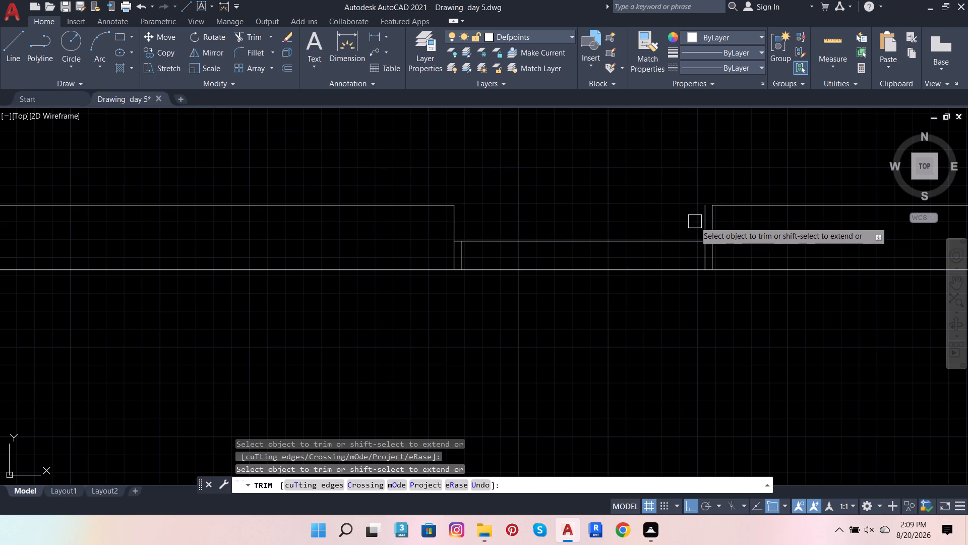
left_click(700, 217)
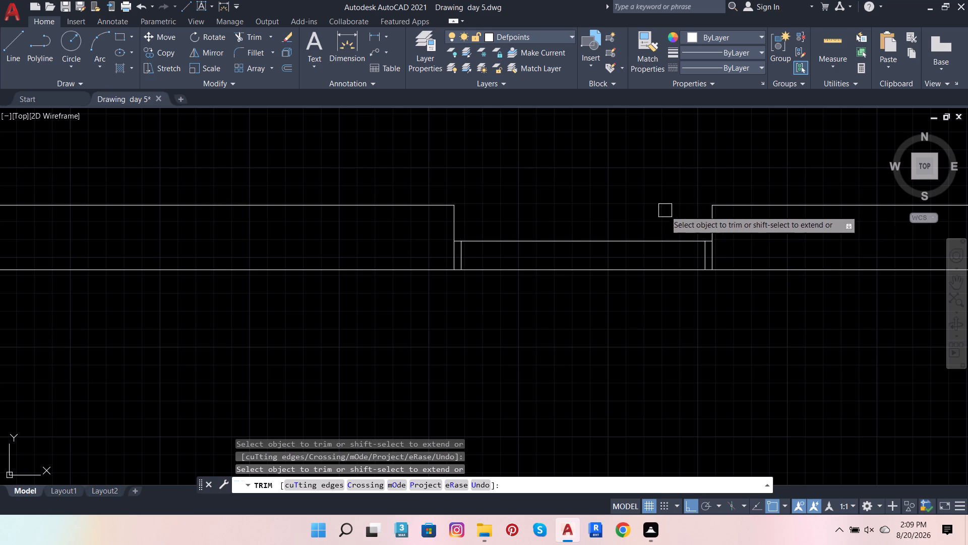
left_click(603, 240)
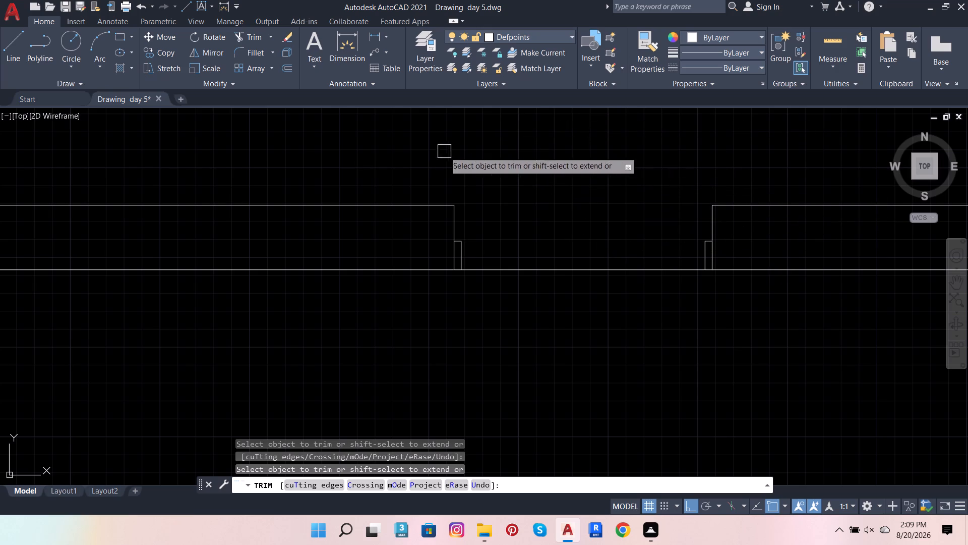
key("Escape")
Draw a circle of radius 3' inside the room north of the new doorway.
scroll(291, 329, "down", 2)
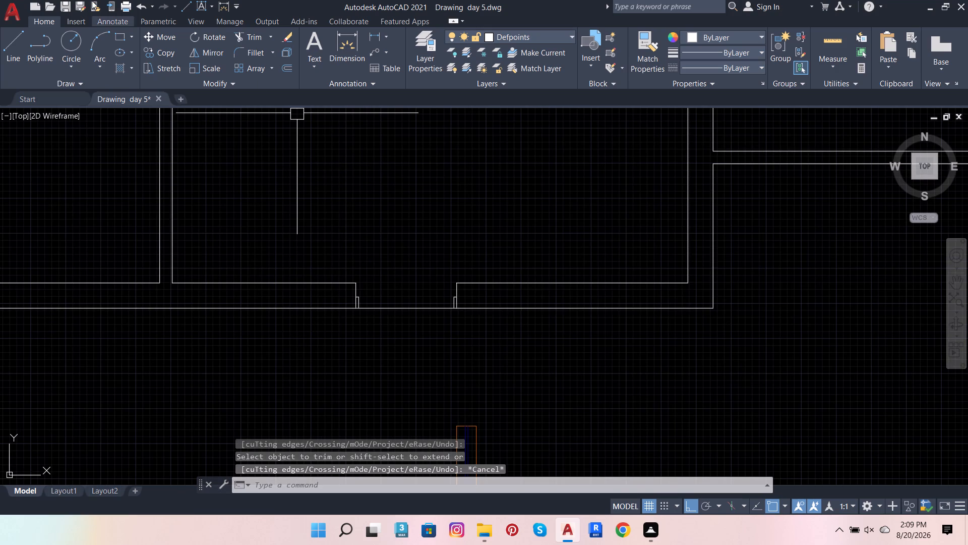
left_click(66, 48)
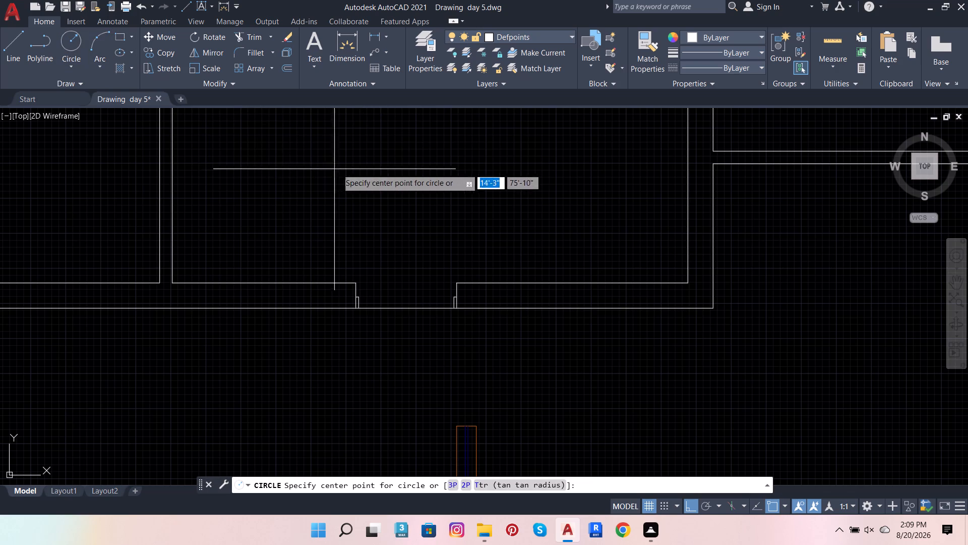
left_click(395, 144)
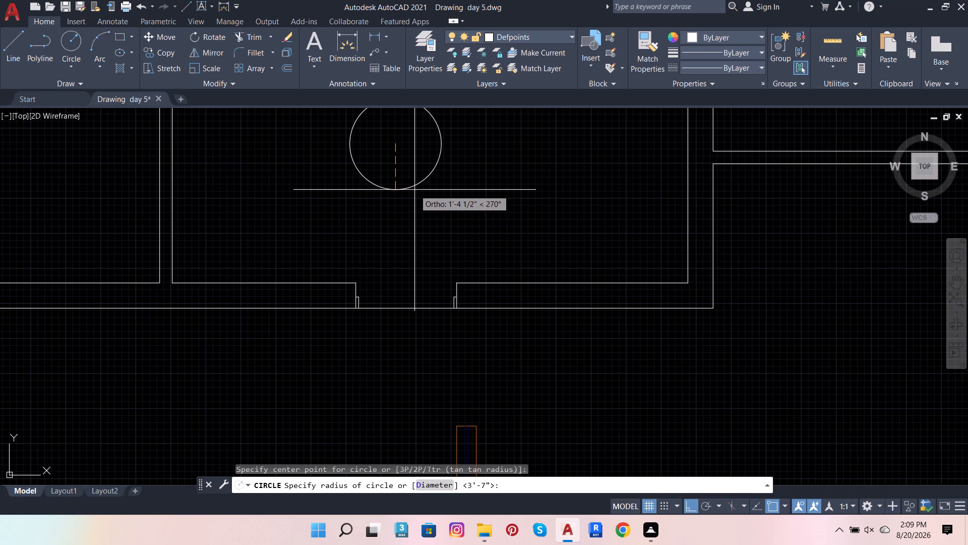
key("3")
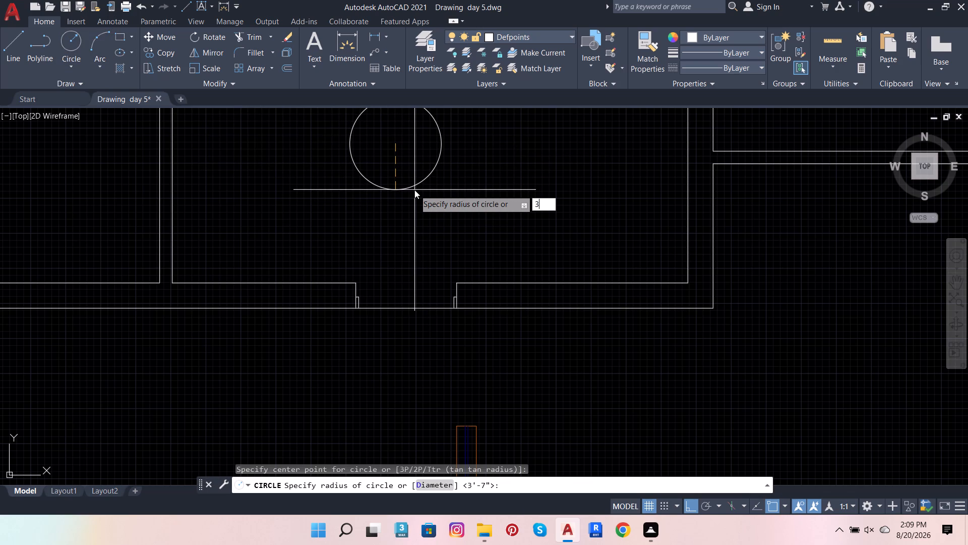
key("apostrophe")
key("Return")
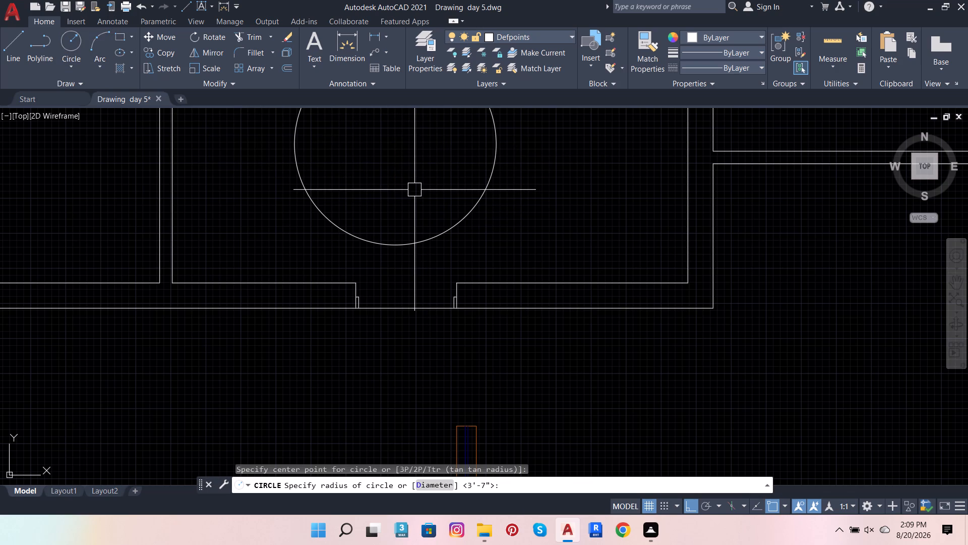
Draw a vertical line from the circle's centre north past its edge.
scroll(306, 175, "down", 1)
scroll(261, 219, "down", 1)
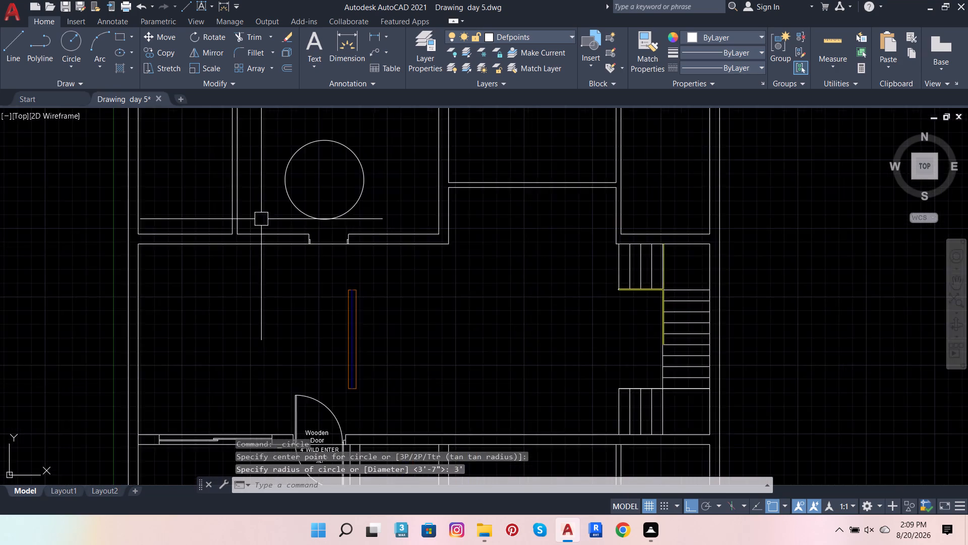
scroll(261, 219, "down", 1)
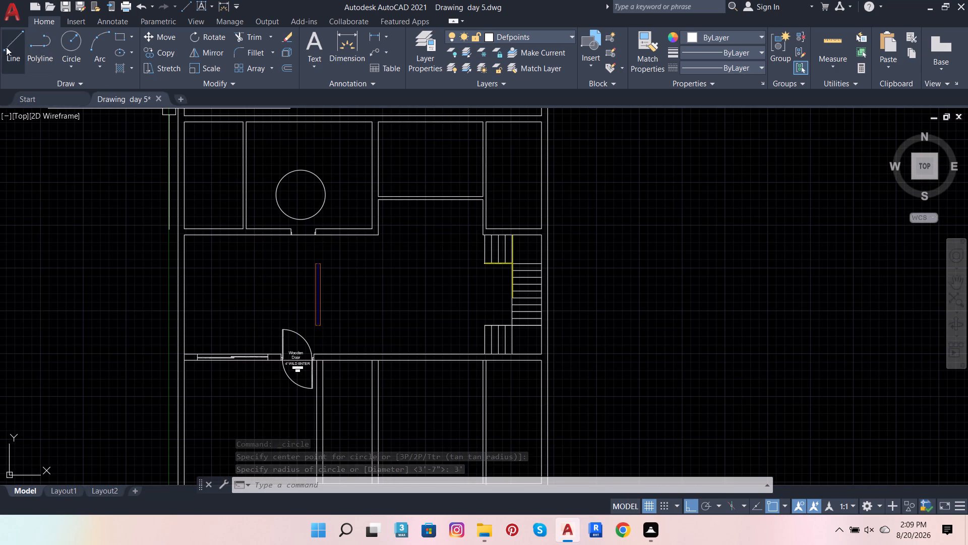
left_click(6, 47)
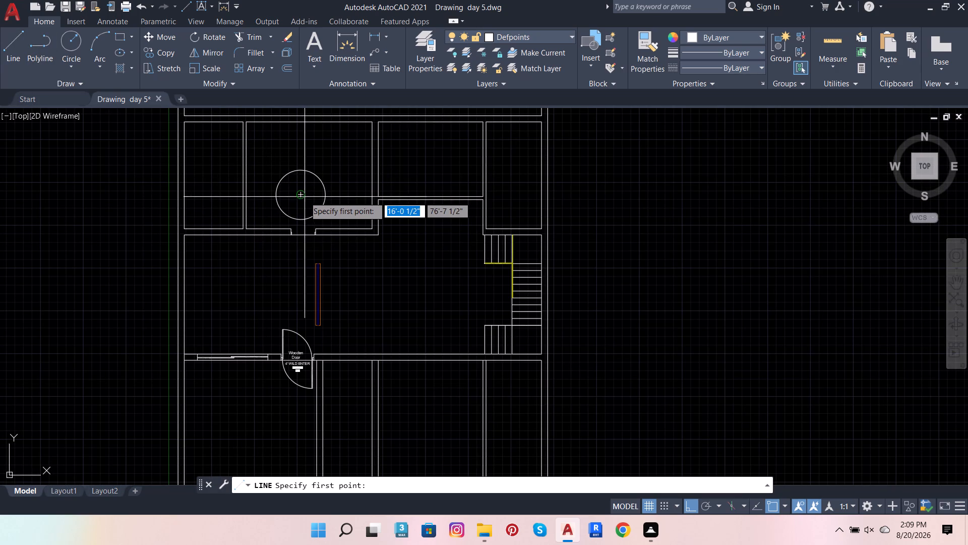
left_click(298, 197)
left_click(305, 148)
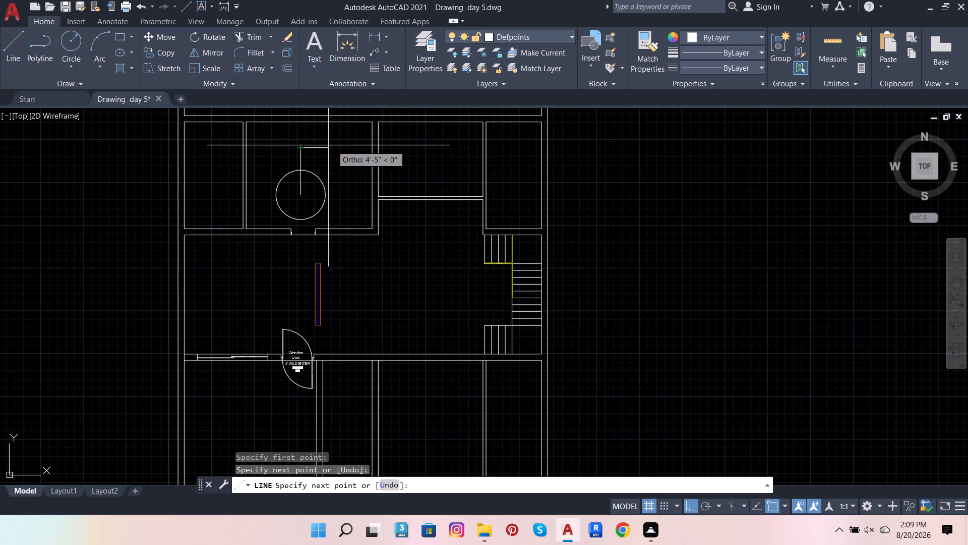
key("space")
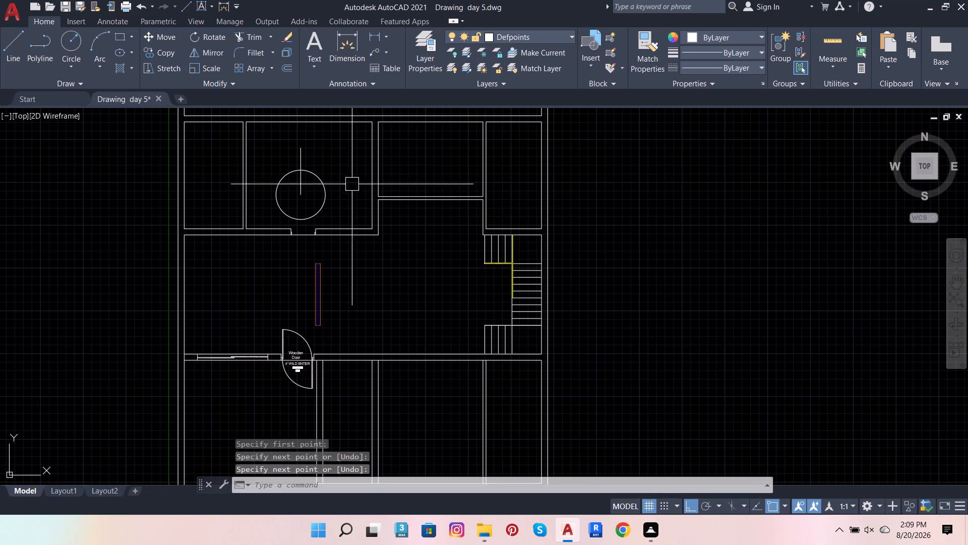
Draw a horizontal line from the circle's centre east past its edge.
key("space")
scroll(305, 190, "up", 2)
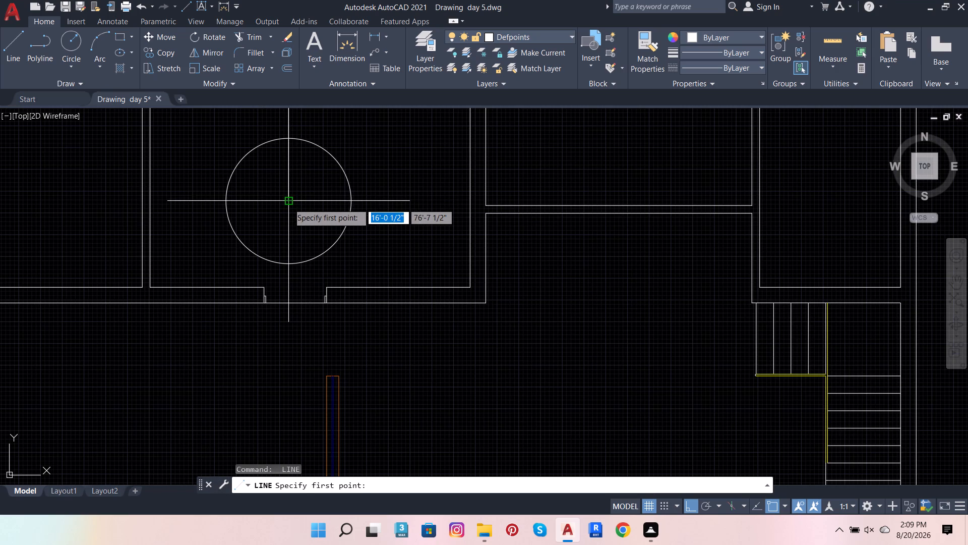
left_click(288, 203)
left_click(399, 201)
key("grave")
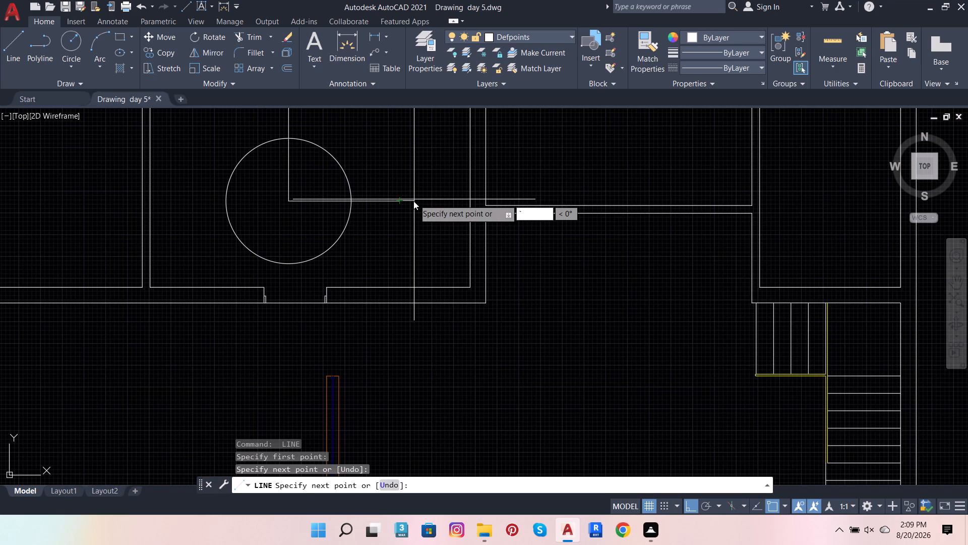
key("Escape")
key("Escape")
key("Escape")
key("Escape")
key("Escape")
key("Escape")
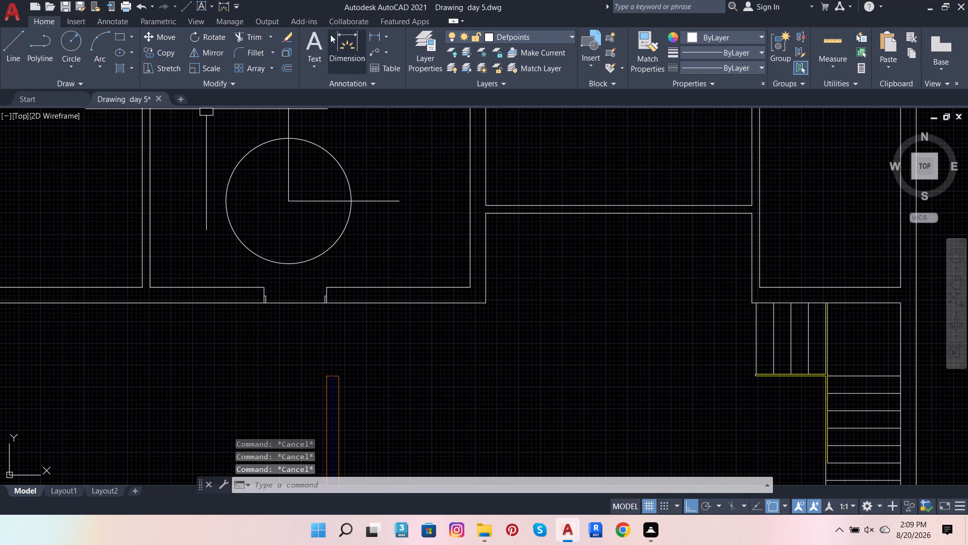
Trim the circle and lines to the northeast quarter arc and its vertical radius line, removing the horizontal line completely.
left_click(254, 40)
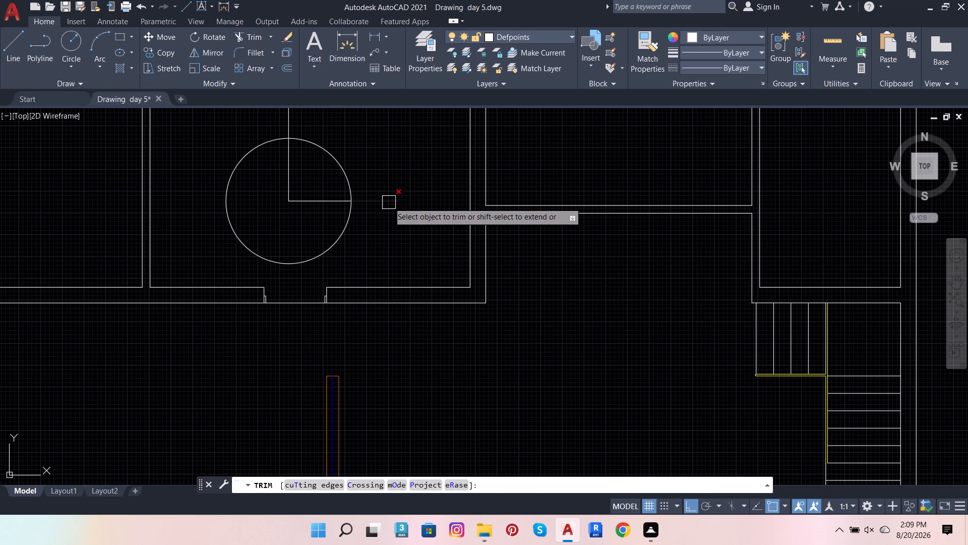
left_click(389, 202)
left_click(285, 117)
left_click(263, 140)
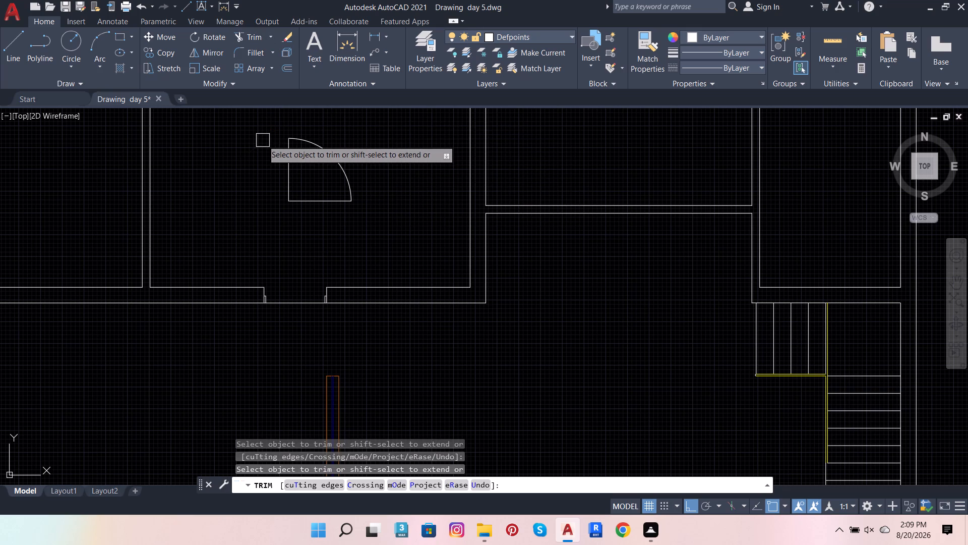
left_click(320, 203)
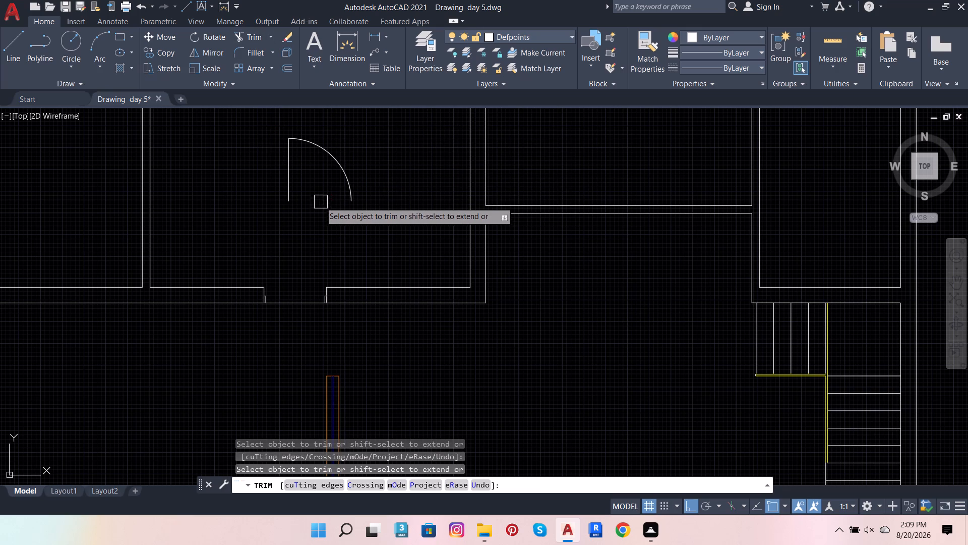
key("Escape")
key("Escape")
Offset the vertical door leaf line 1" east to give the leaf its thickness.
scroll(308, 171, "up", 1)
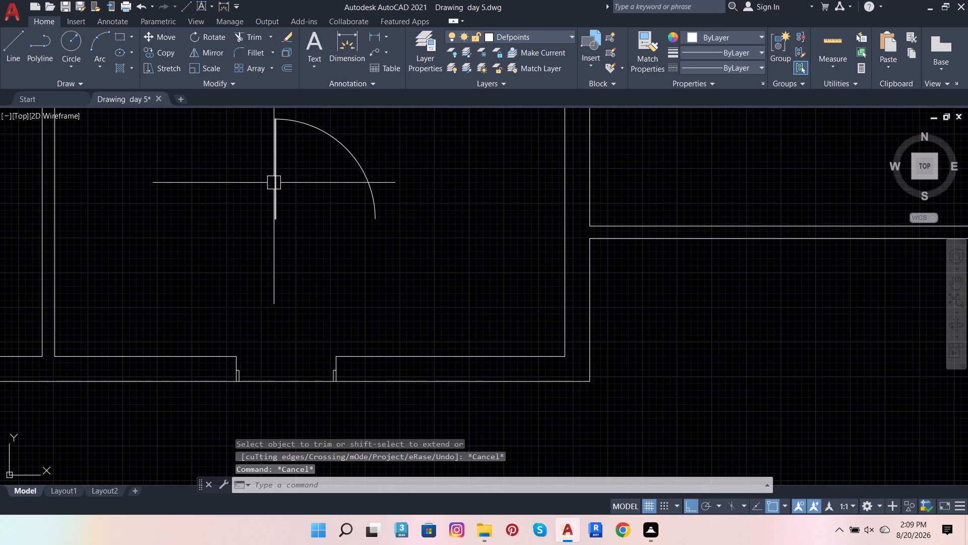
left_click(272, 183)
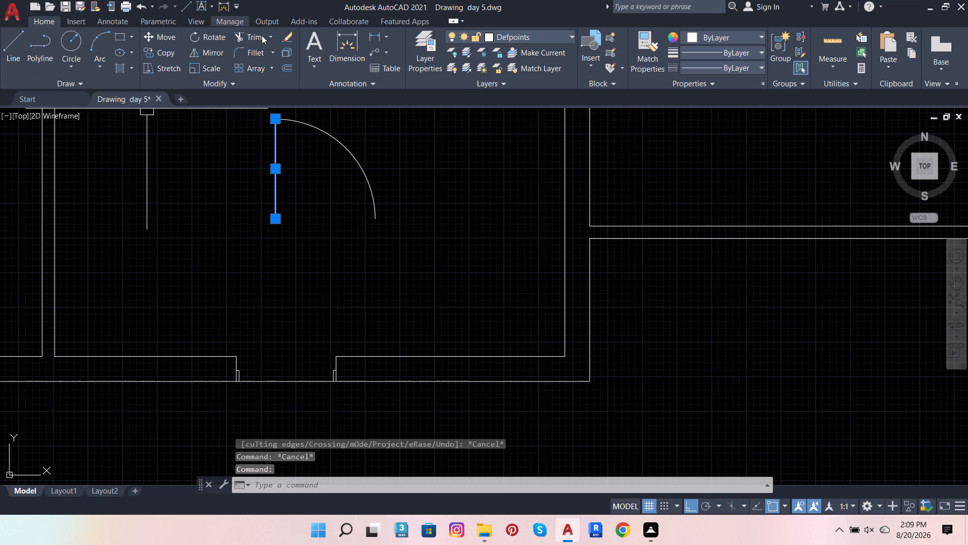
left_click(280, 66)
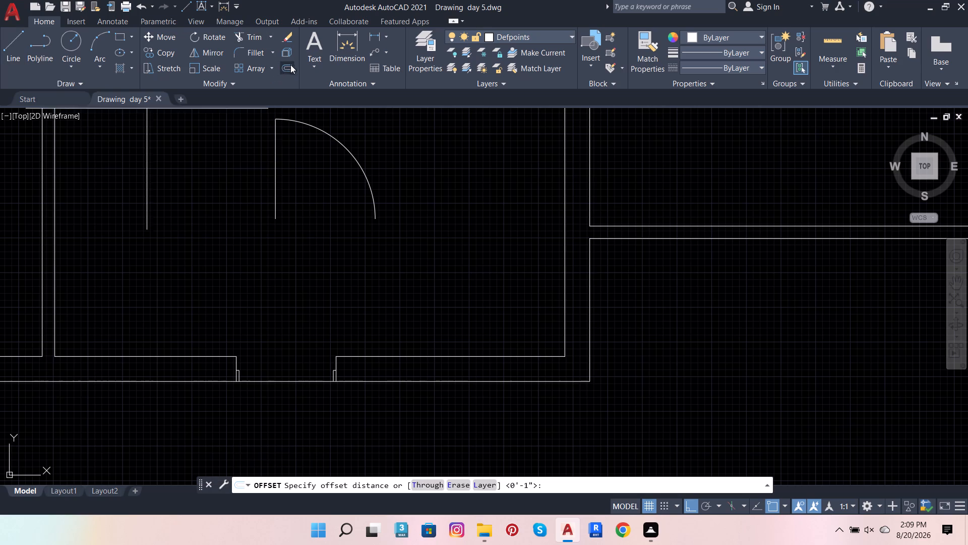
left_click(275, 222)
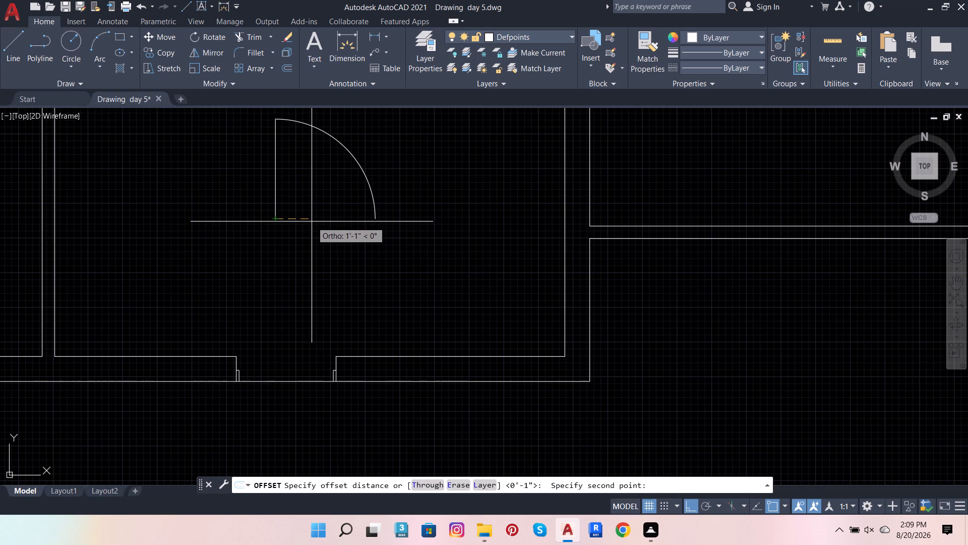
key("1")
key("Return")
left_click(312, 221)
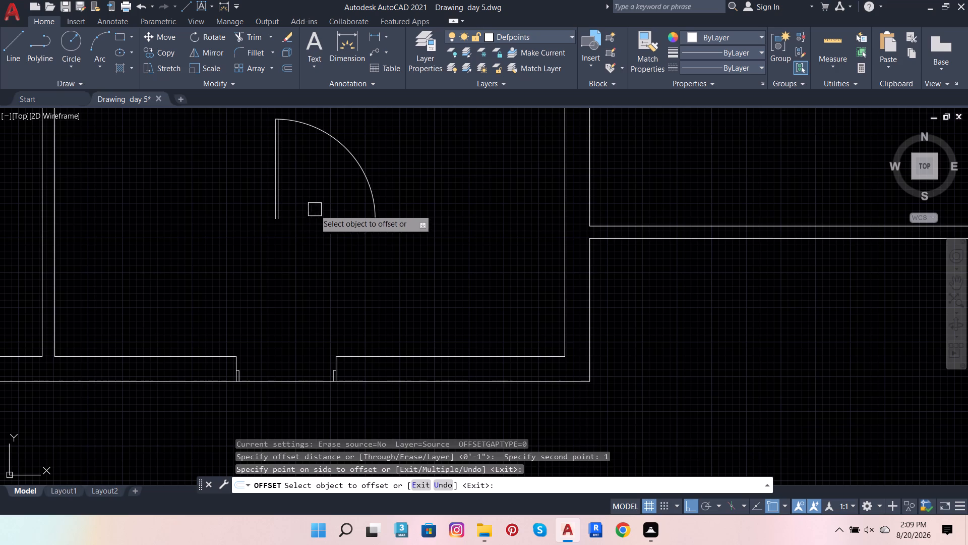
Trim the end of the offset leaf line that projects above the door swing arc.
scroll(281, 173, "up", 1)
scroll(287, 230, "down", 2)
scroll(267, 159, "up", 3)
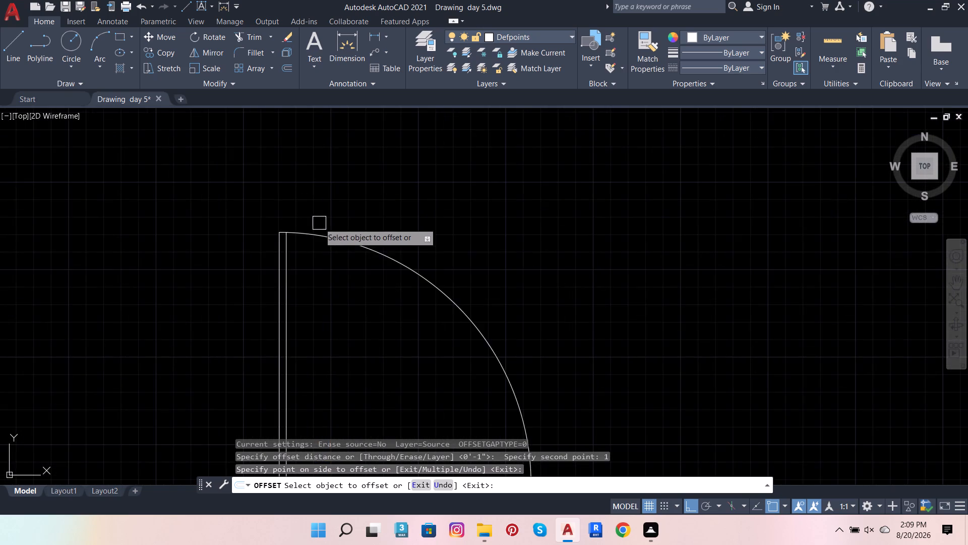
scroll(292, 246, "up", 3)
scroll(264, 200, "up", 3)
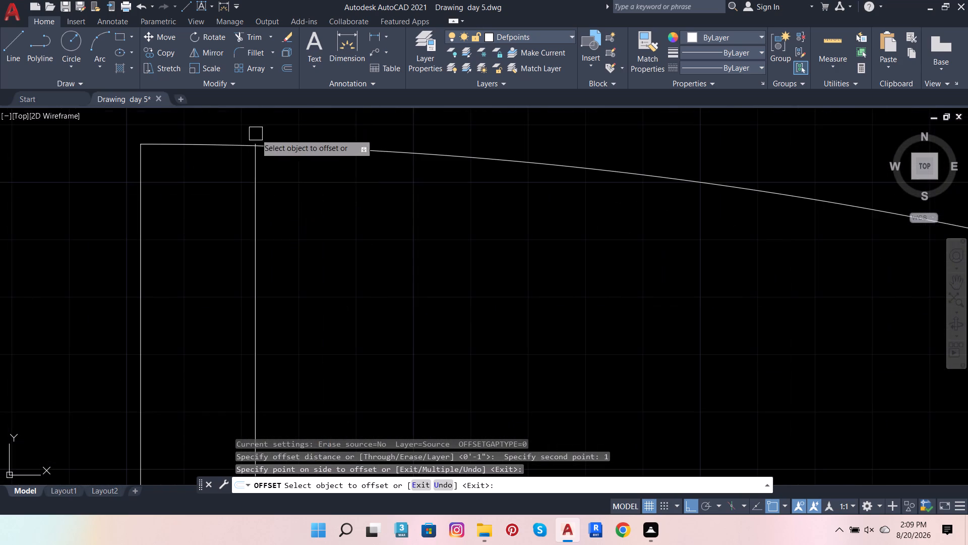
scroll(256, 149, "up", 3)
left_click(251, 36)
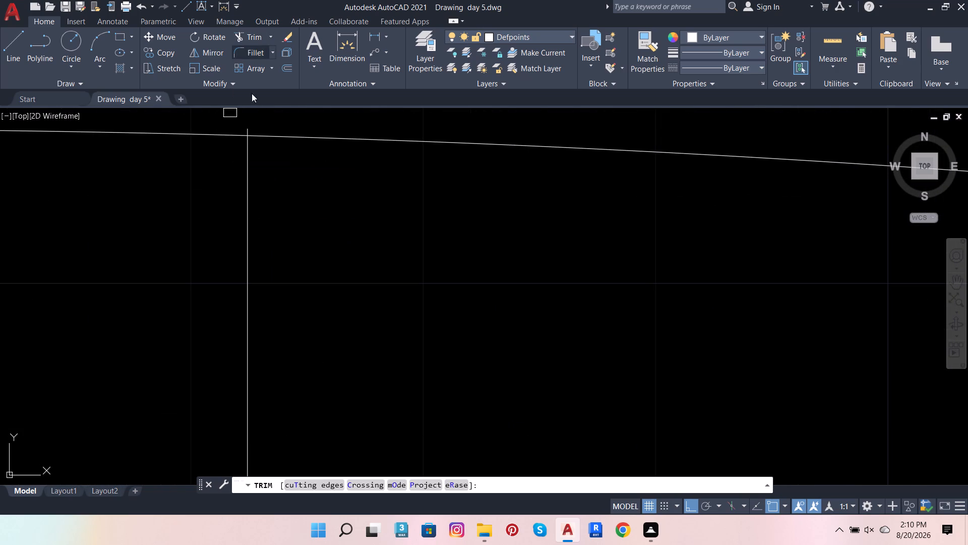
left_click(254, 127)
scroll(301, 222, "down", 2)
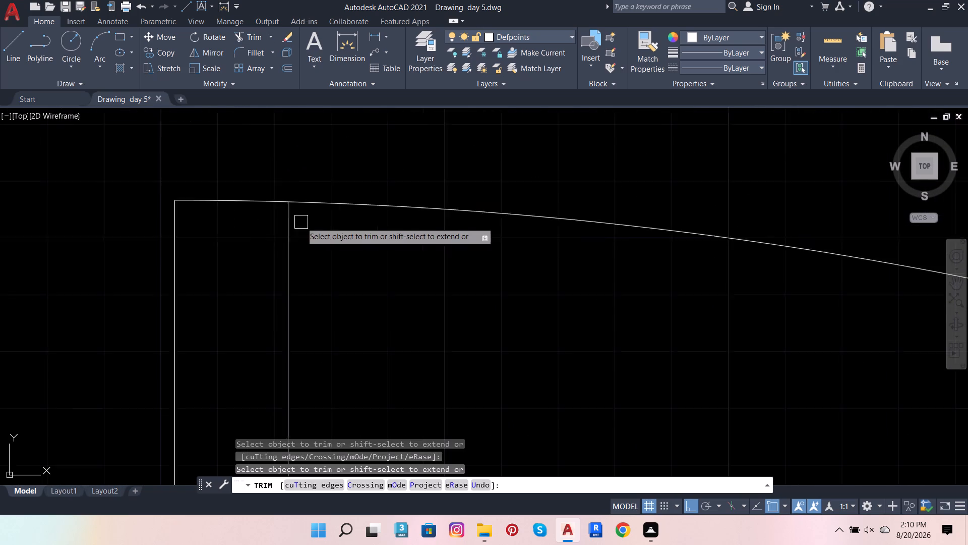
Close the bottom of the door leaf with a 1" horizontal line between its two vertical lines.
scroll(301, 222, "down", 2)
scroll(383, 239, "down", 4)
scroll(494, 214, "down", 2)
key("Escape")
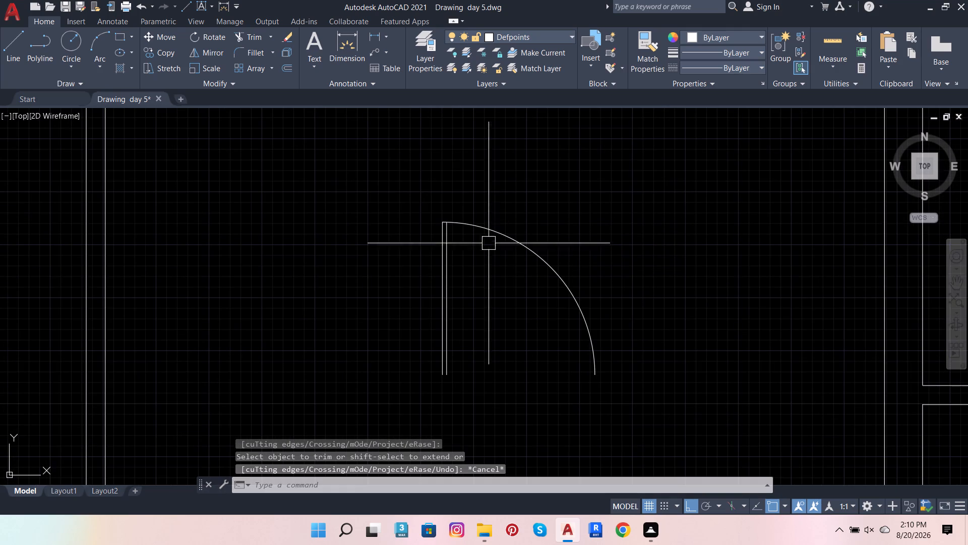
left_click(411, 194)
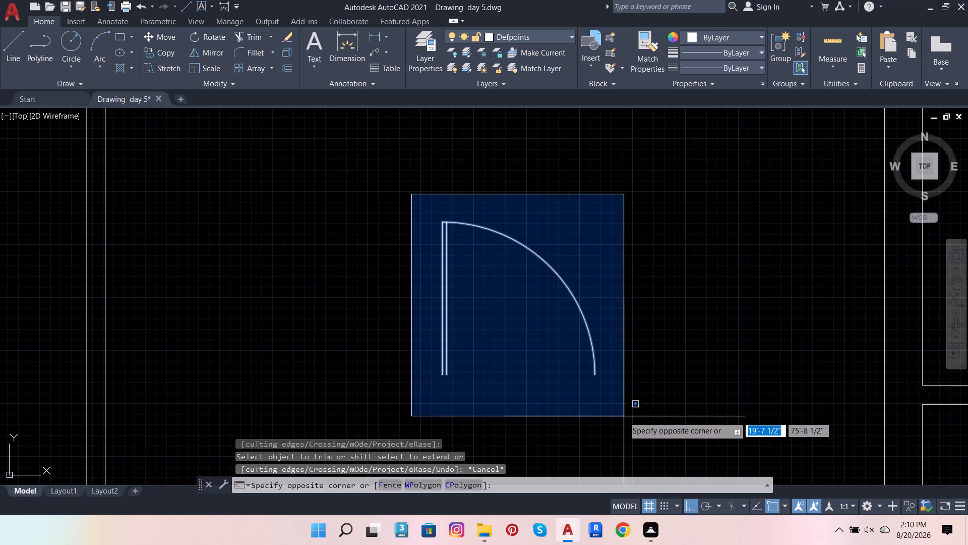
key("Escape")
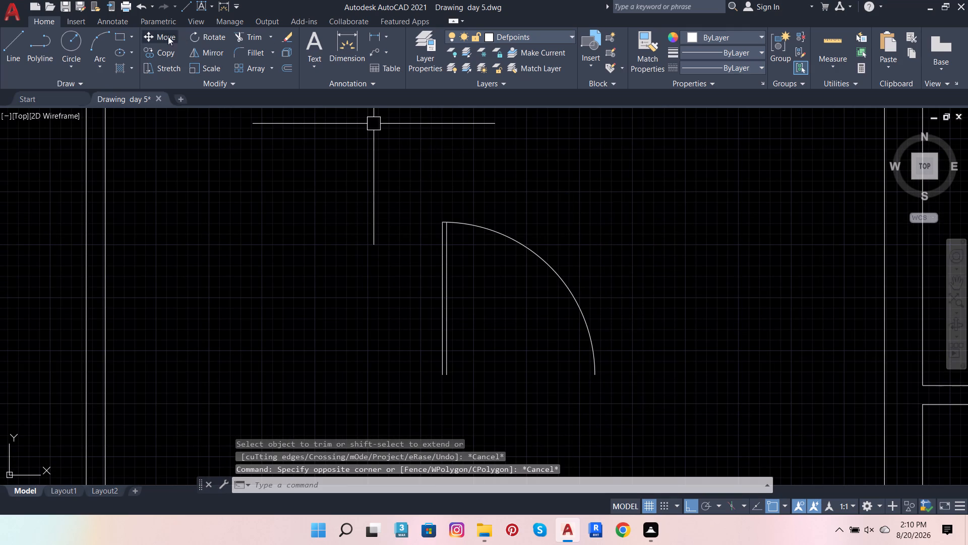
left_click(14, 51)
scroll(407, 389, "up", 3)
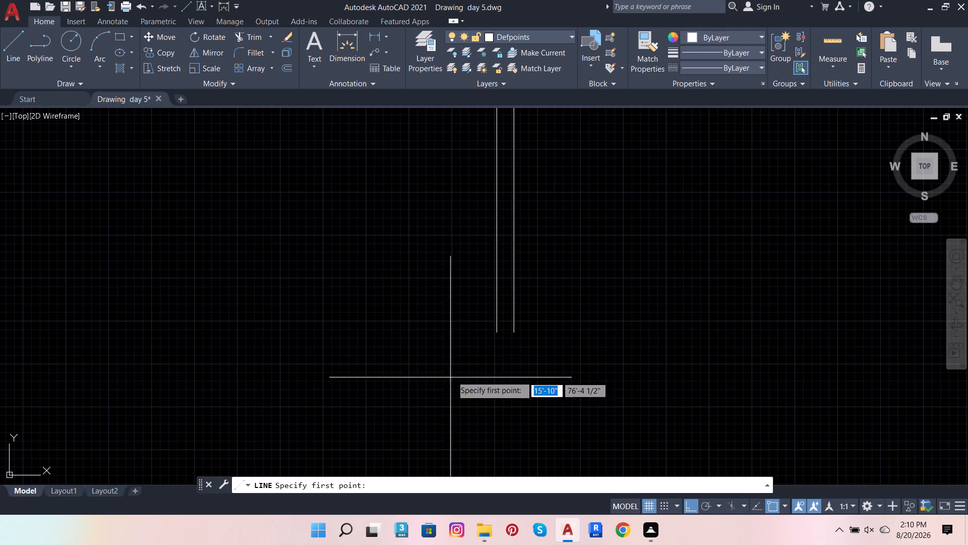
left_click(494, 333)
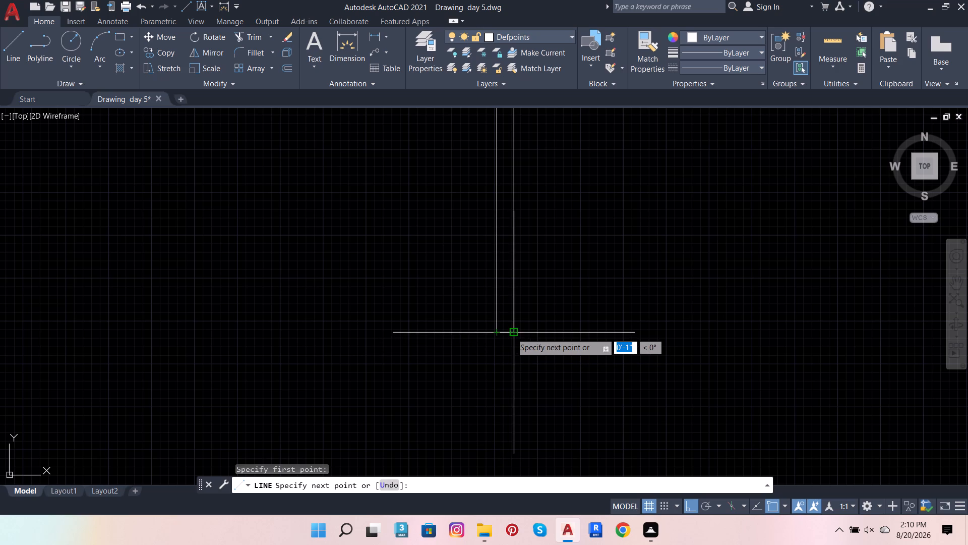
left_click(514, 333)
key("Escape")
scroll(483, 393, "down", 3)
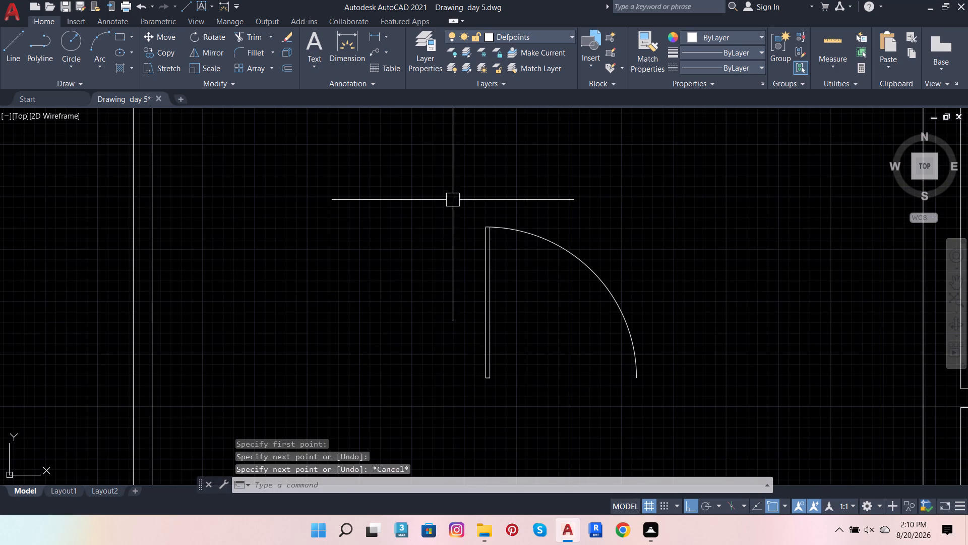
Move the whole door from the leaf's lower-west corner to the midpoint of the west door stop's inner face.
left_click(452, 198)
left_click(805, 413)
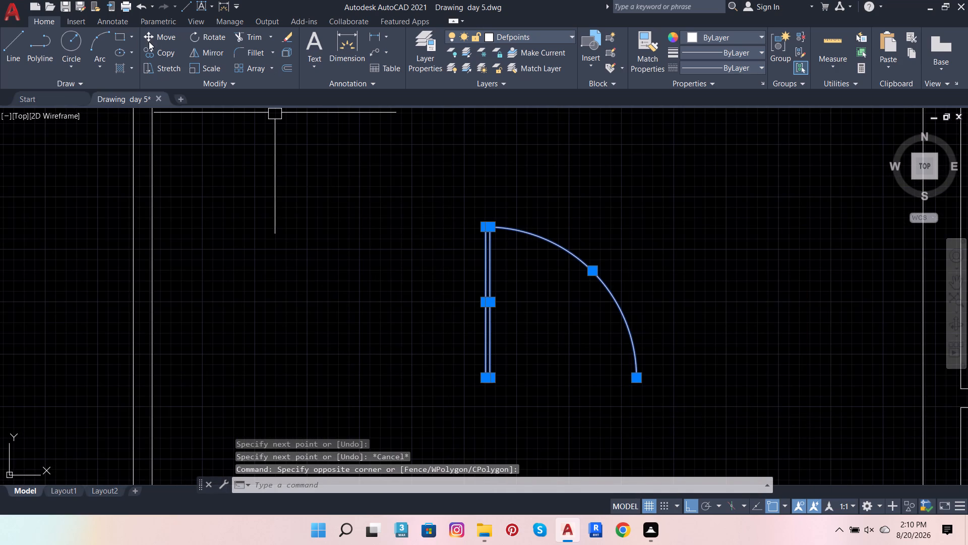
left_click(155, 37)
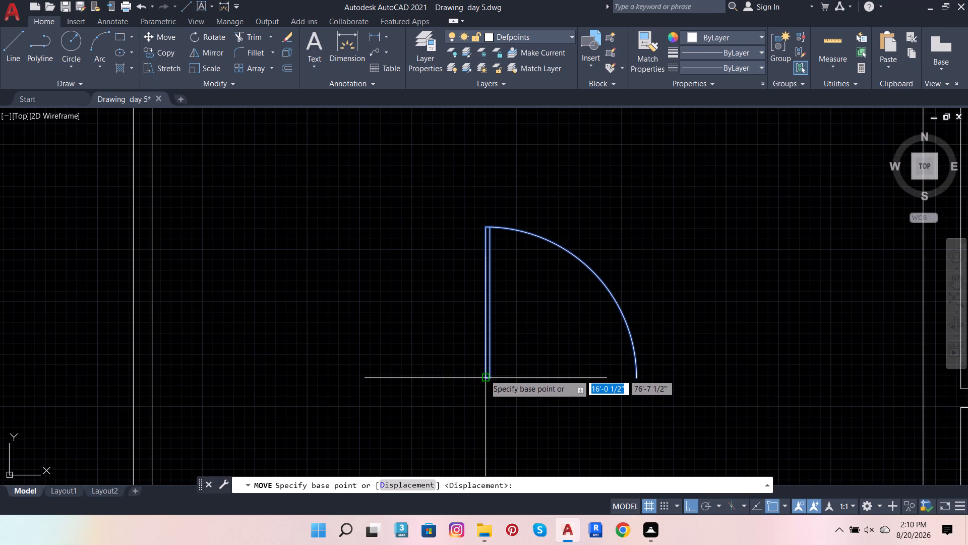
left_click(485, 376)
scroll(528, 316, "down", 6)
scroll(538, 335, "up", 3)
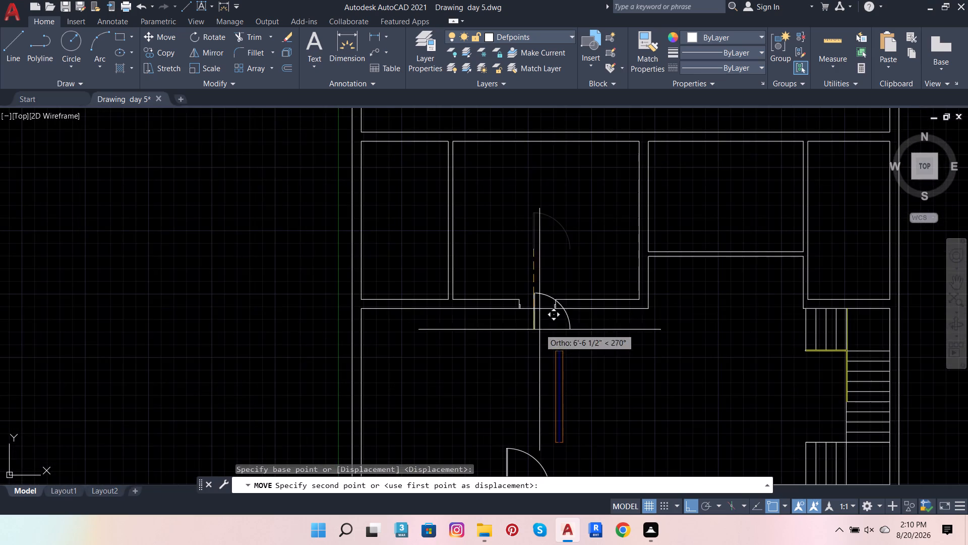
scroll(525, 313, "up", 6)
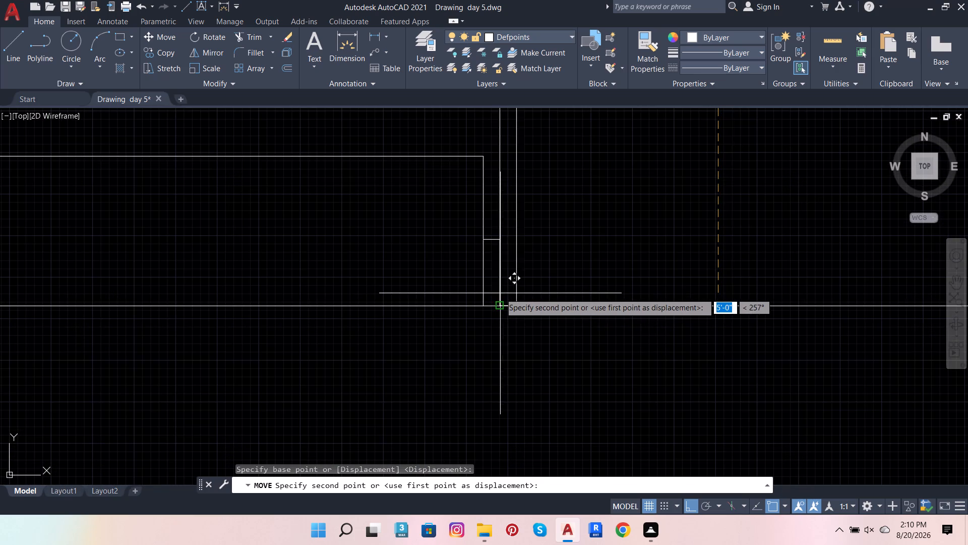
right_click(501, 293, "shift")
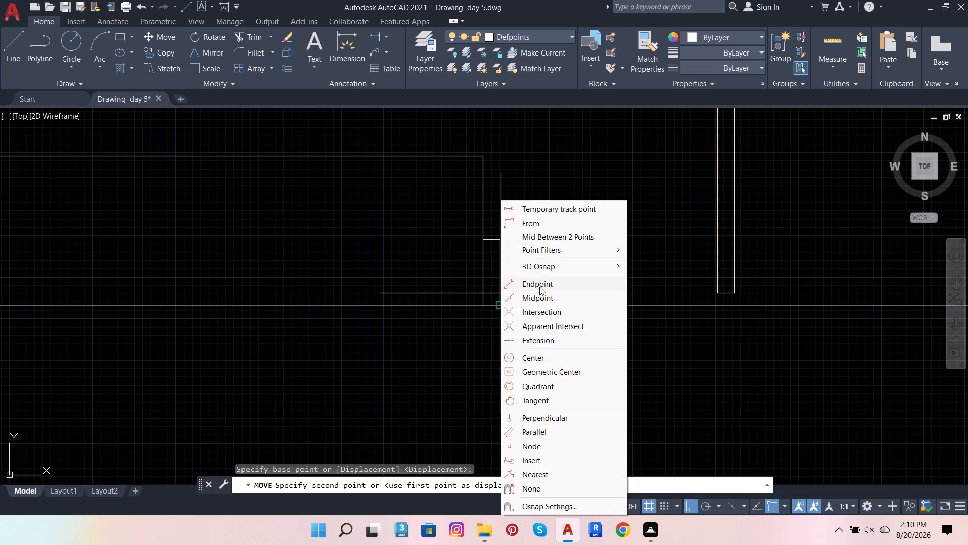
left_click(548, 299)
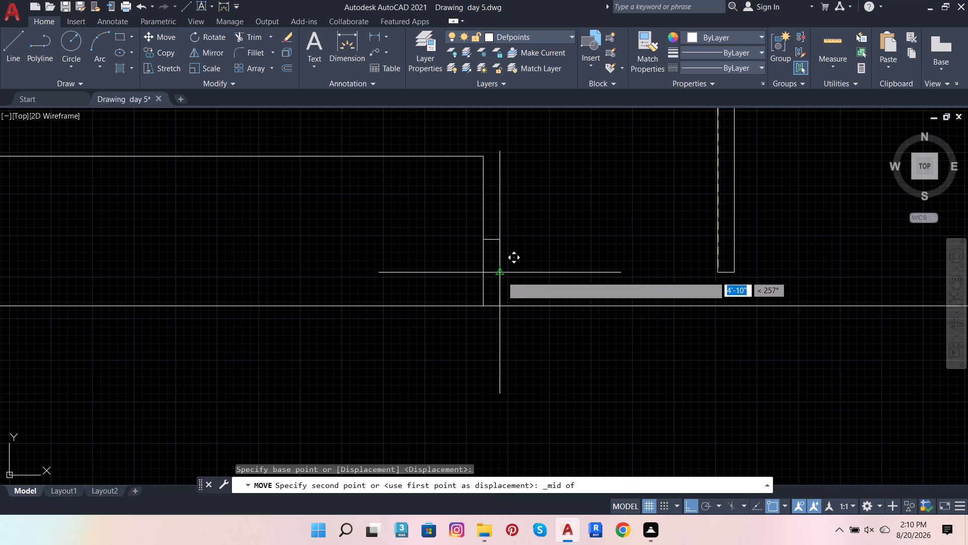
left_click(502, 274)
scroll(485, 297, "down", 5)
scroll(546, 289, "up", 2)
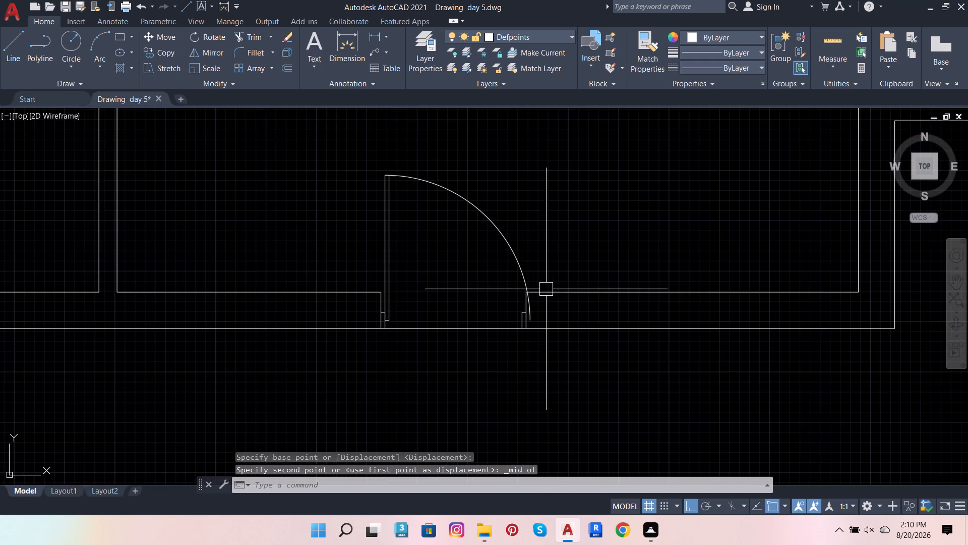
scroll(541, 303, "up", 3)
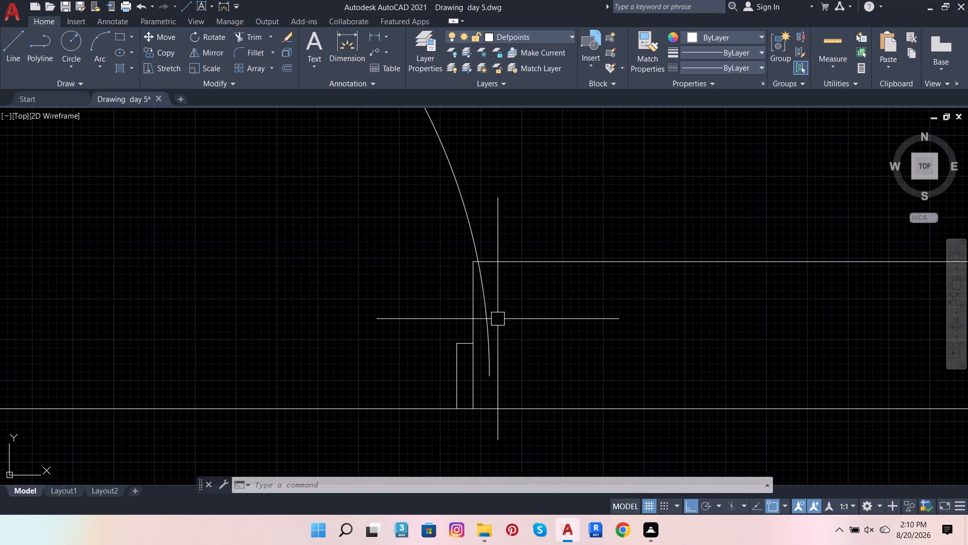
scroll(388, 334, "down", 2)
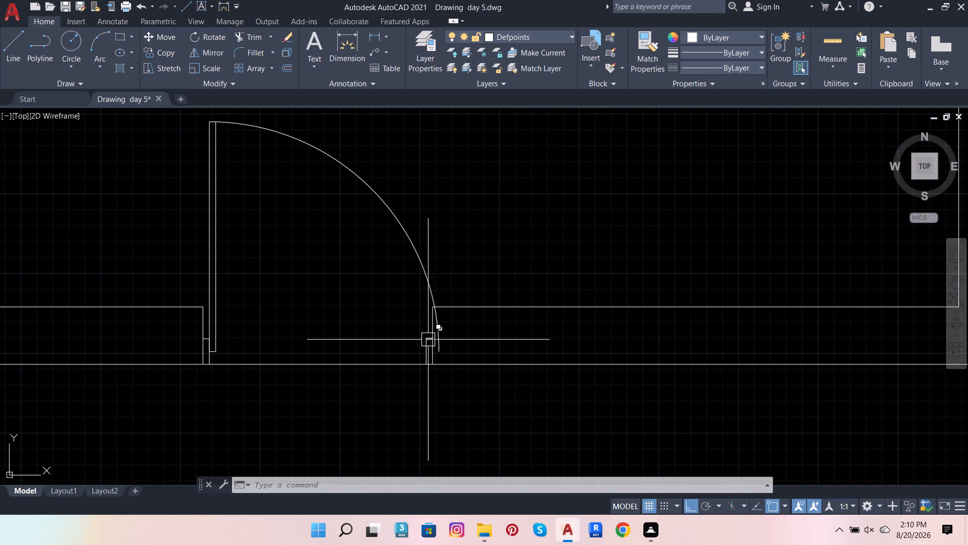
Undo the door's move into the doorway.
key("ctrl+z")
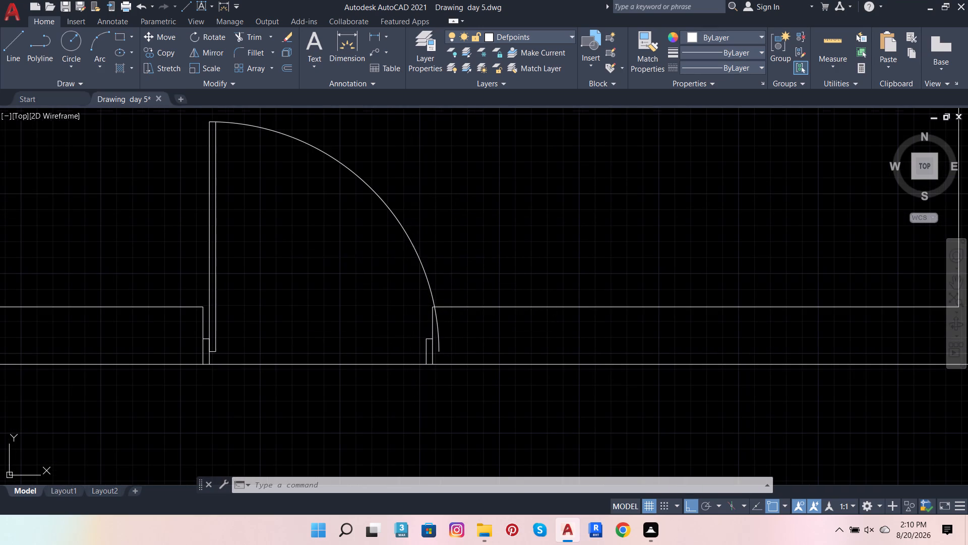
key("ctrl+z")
Delete the whole door, both leaf and swing arc, from the room above the doorway.
scroll(496, 266, "down", 2)
left_click_drag(469, 222, 519, 298)
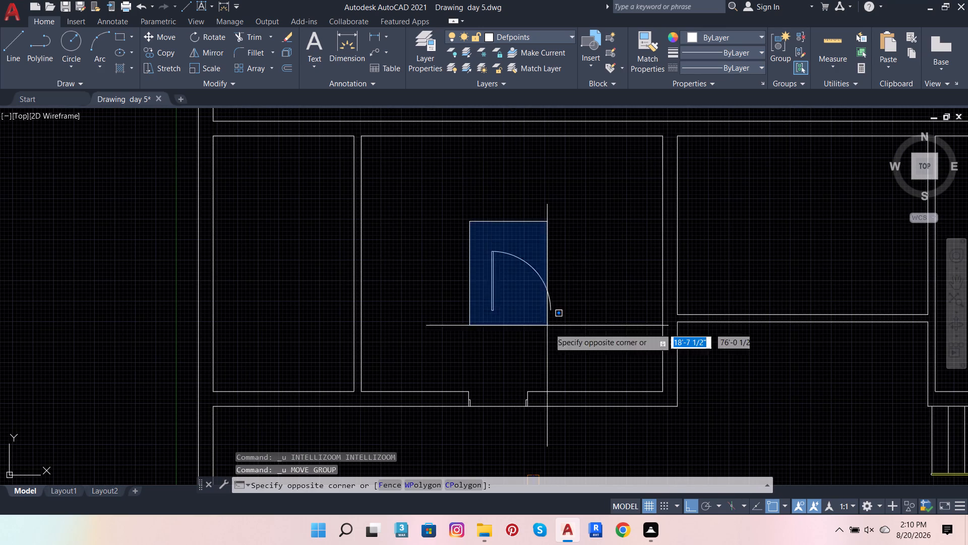
left_click(583, 338)
key("Delete")
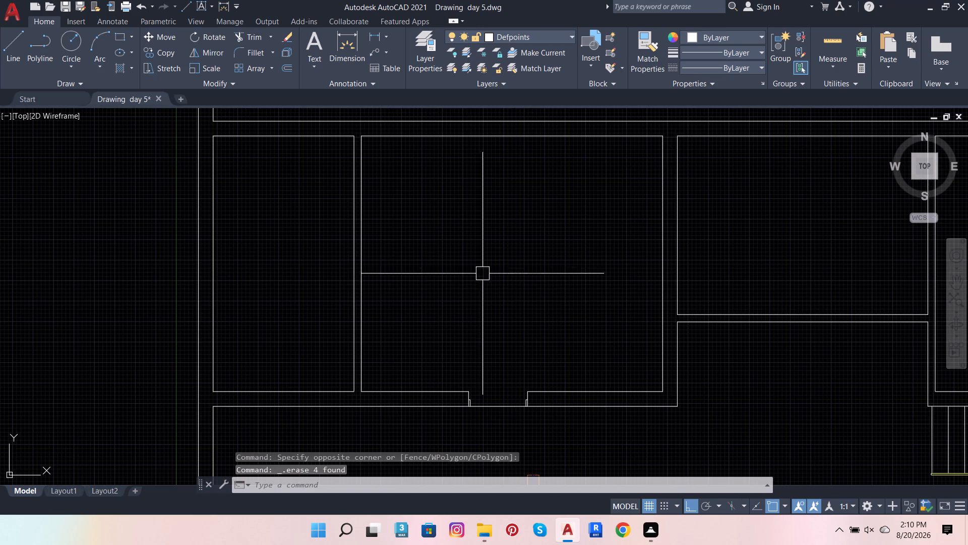
Dimension the clear opening between the inner faces of the two door stops, placing the dimension just below the wall.
left_click(338, 37)
scroll(484, 447, "up", 2)
scroll(461, 367, "up", 1)
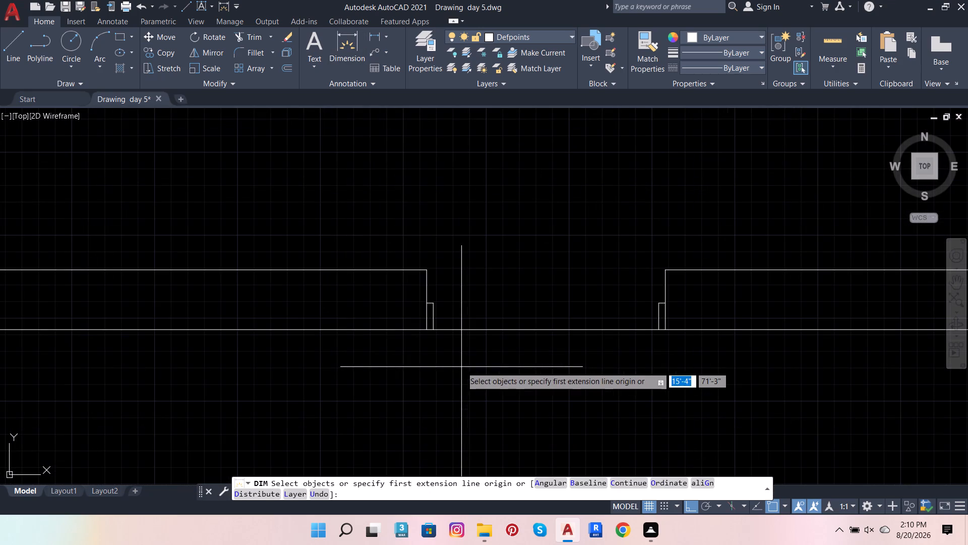
left_click(431, 332)
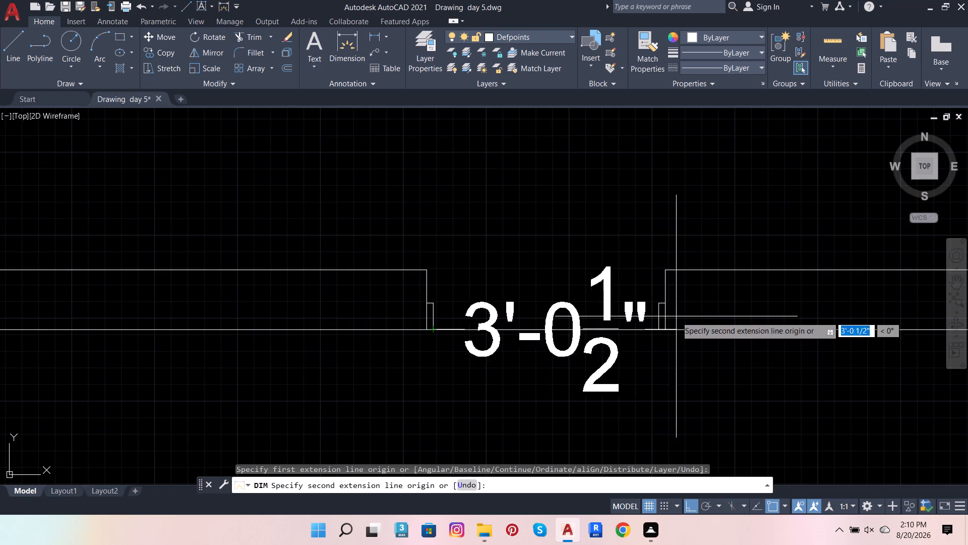
left_click(657, 332)
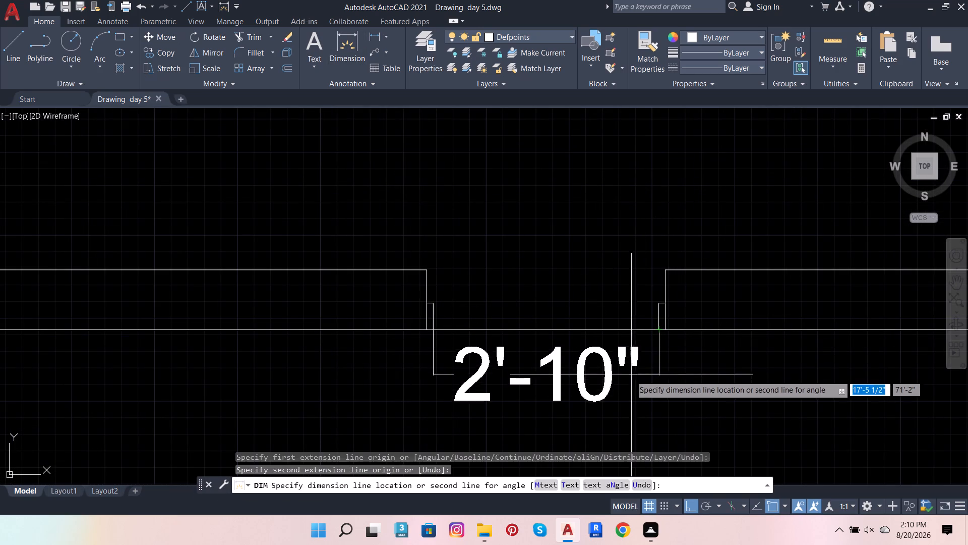
left_click(626, 387)
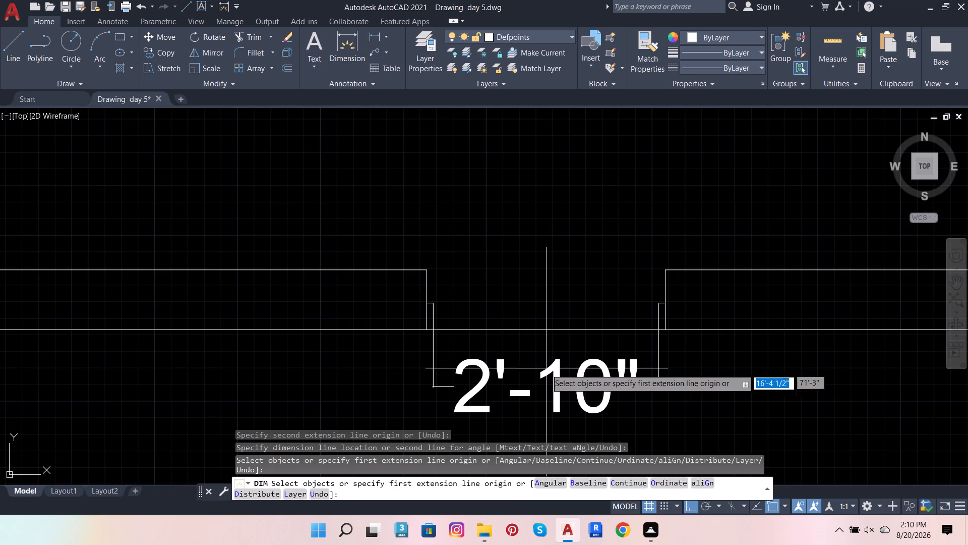
key("Escape")
key("Escape")
key("Escape")
key("Escape")
key("Escape")
key("Escape")
key("Escape")
key("Escape")
key("Escape")
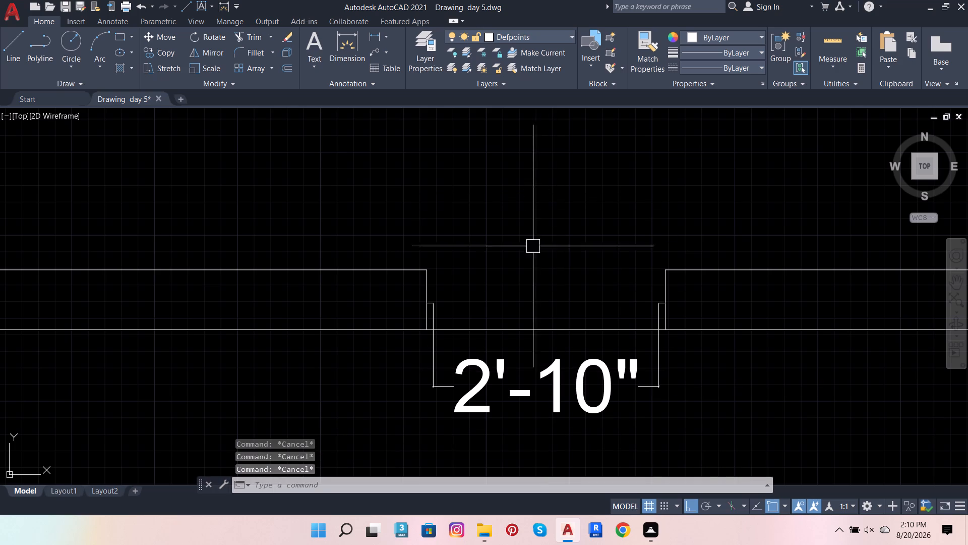
Draw a circle of radius 2'10" in the room above the dimensioned doorway.
scroll(530, 279, "down", 2)
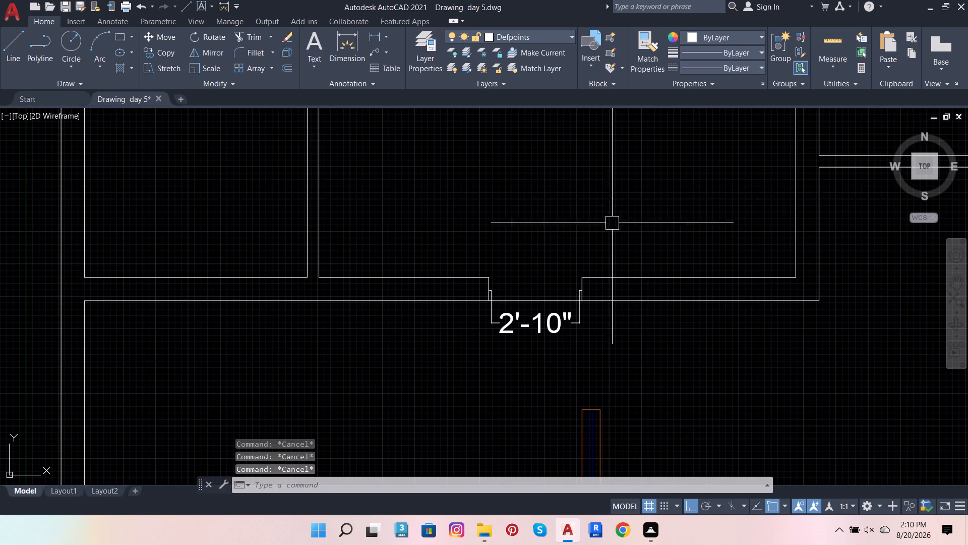
left_click(66, 49)
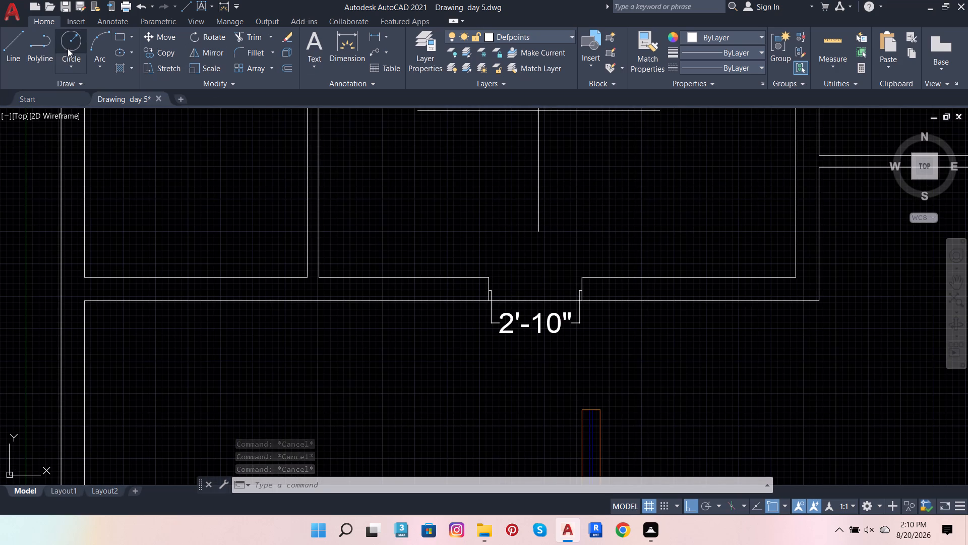
left_click(520, 154)
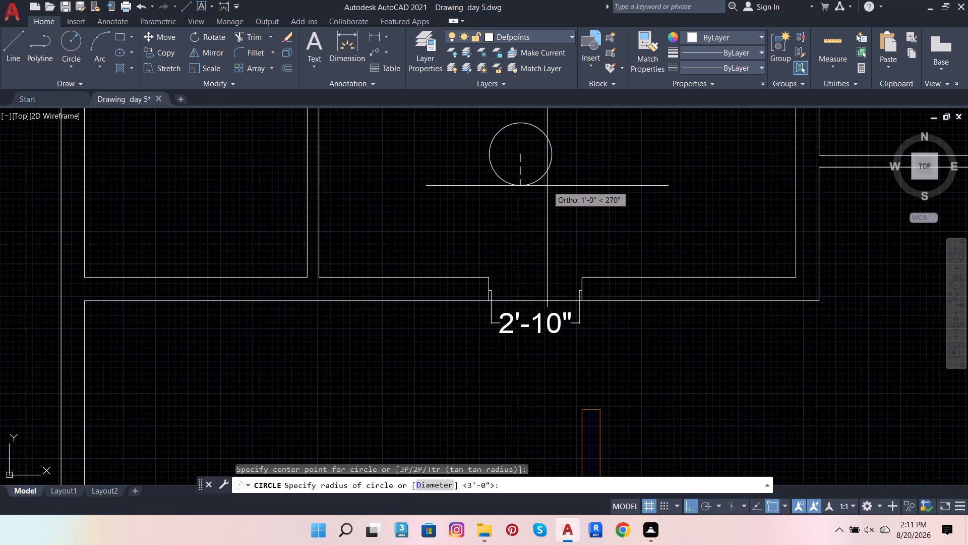
key("2")
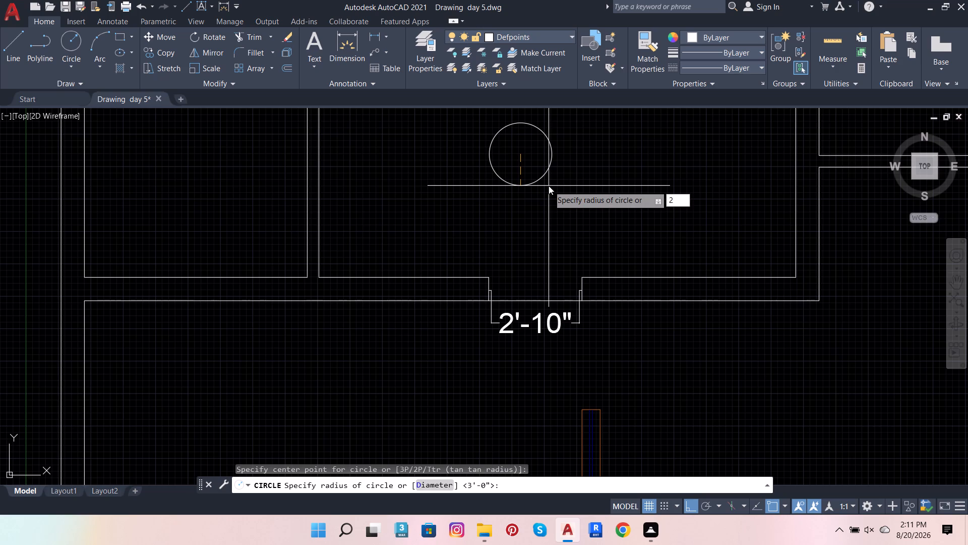
key("apostrophe")
key("1")
key("0")
key("Return")
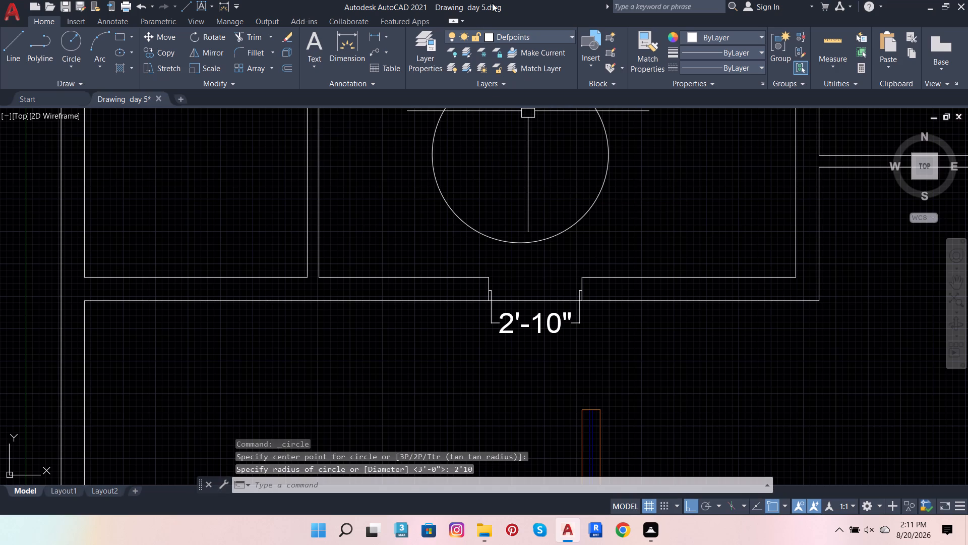
Draw a vertical line from the circle's centre north past its edge.
scroll(305, 190, "down", 3)
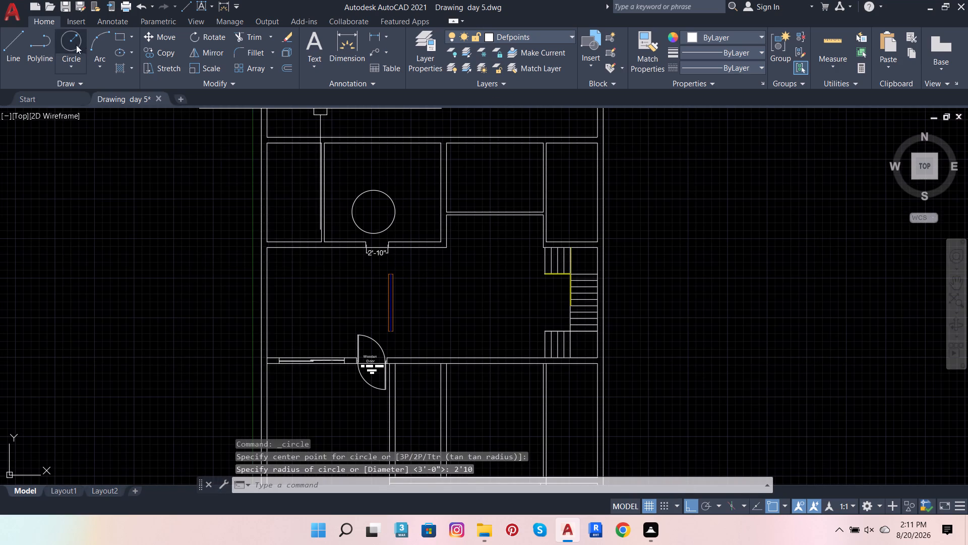
left_click(7, 48)
scroll(391, 217, "up", 2)
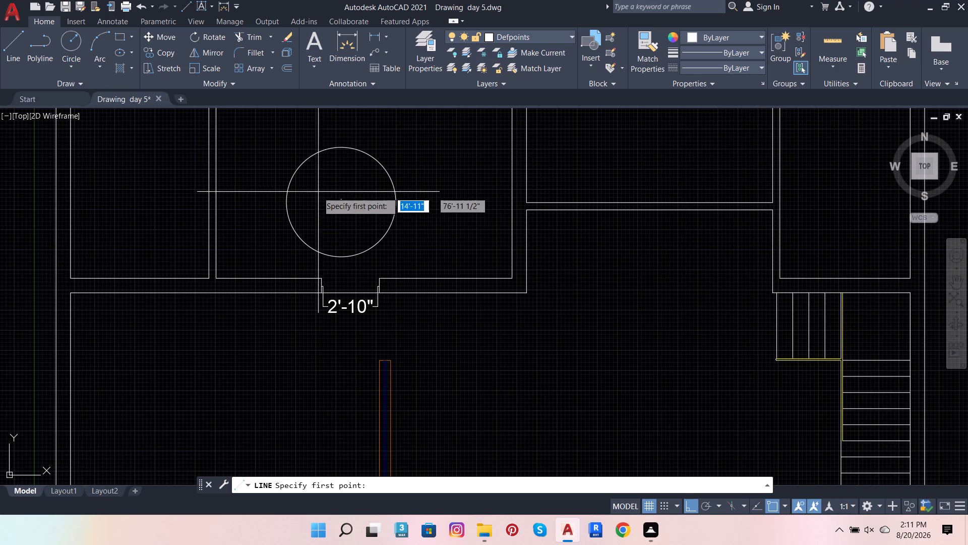
left_click(338, 203)
left_click(390, 140)
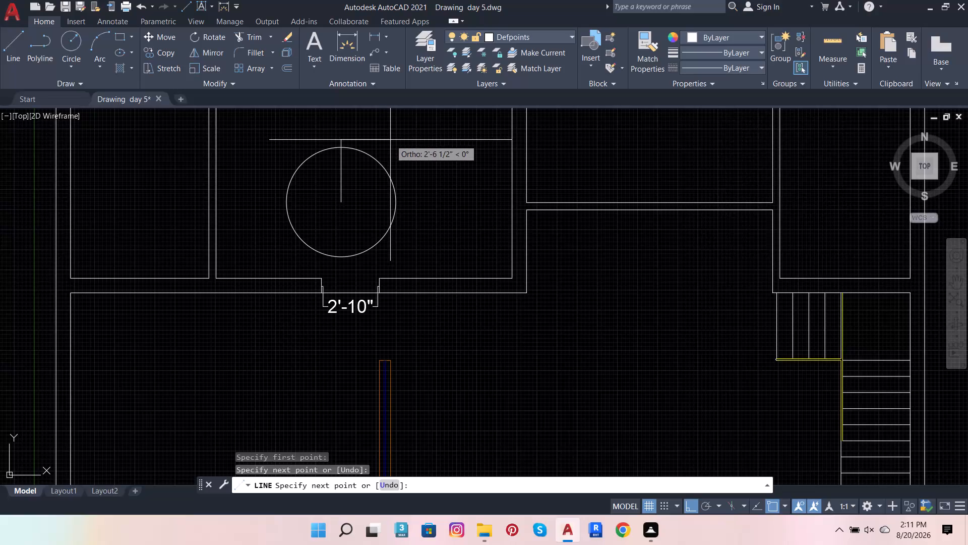
key("space")
Draw a horizontal line from the circle's centre east past its edge.
key("space")
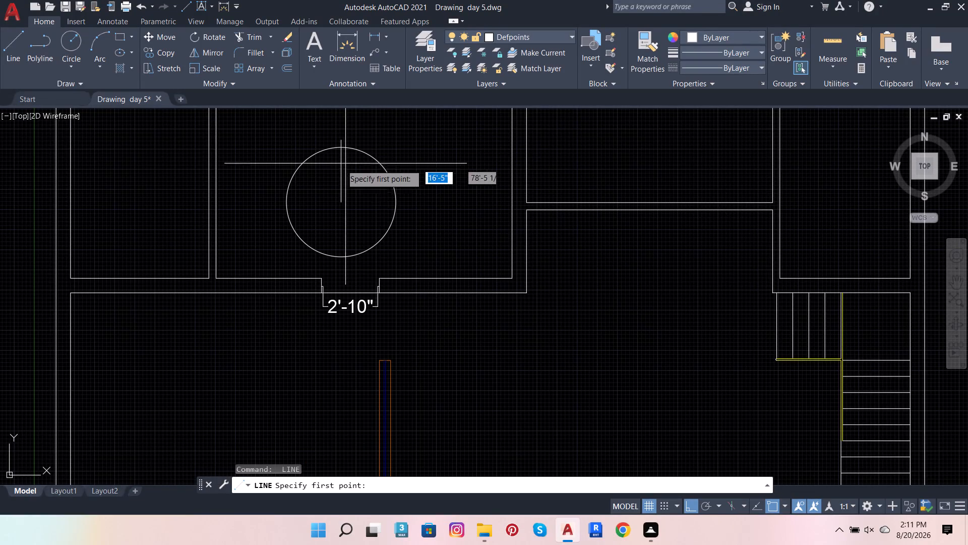
left_click(340, 203)
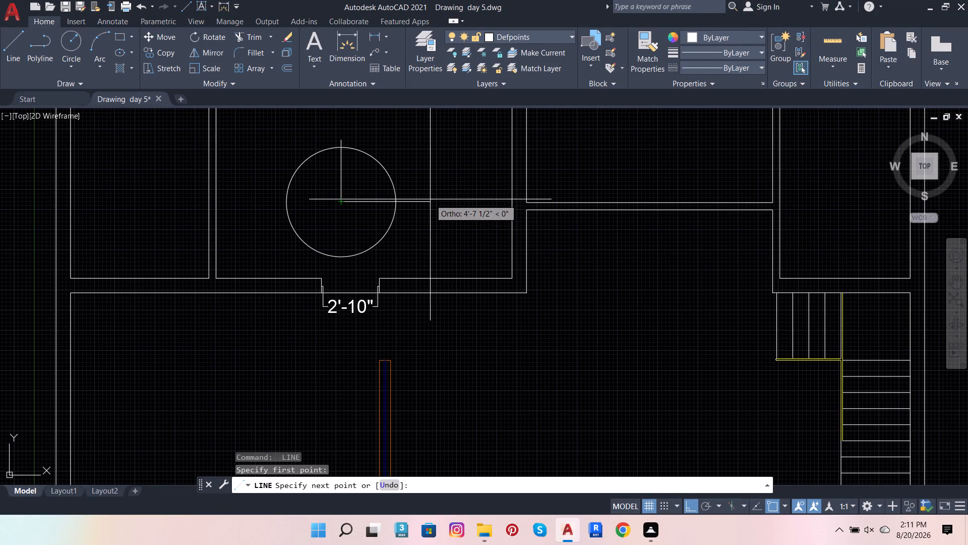
left_click(440, 198)
key("space")
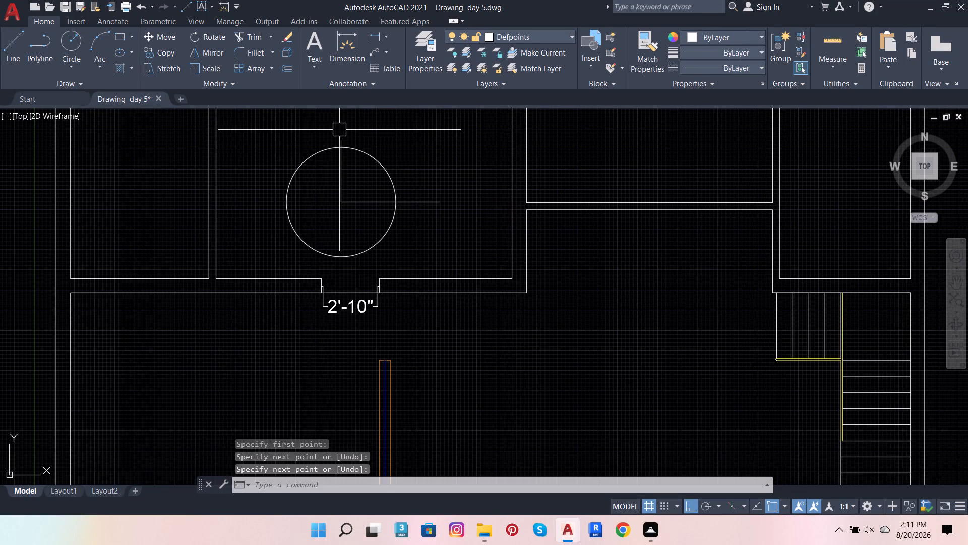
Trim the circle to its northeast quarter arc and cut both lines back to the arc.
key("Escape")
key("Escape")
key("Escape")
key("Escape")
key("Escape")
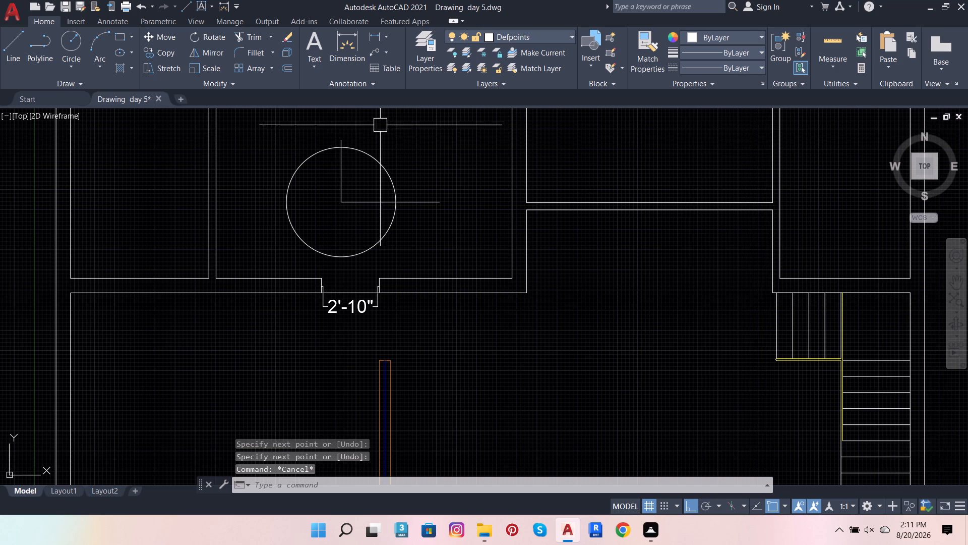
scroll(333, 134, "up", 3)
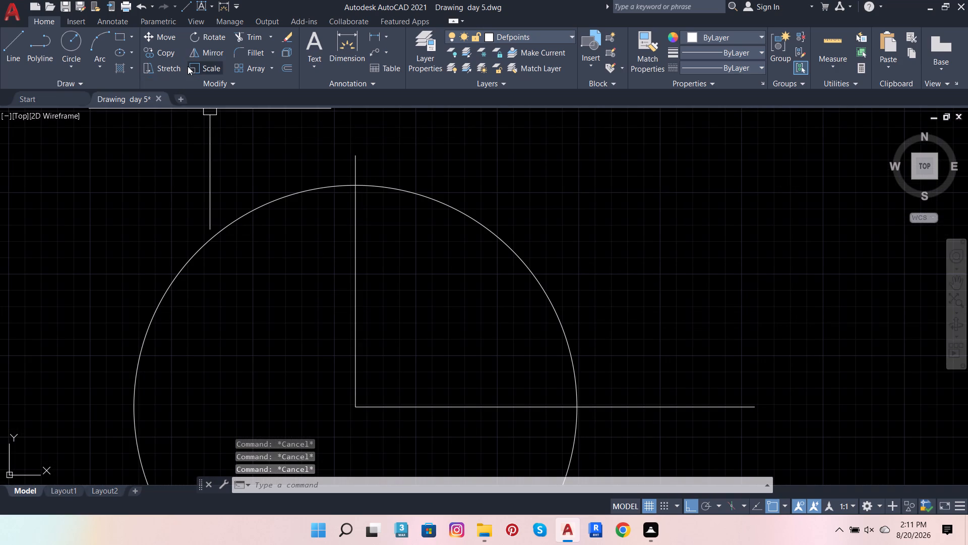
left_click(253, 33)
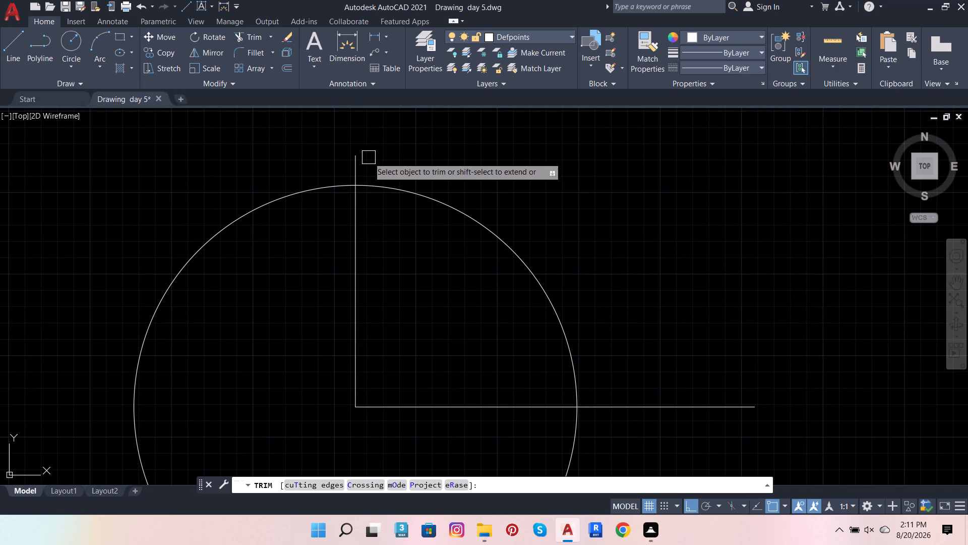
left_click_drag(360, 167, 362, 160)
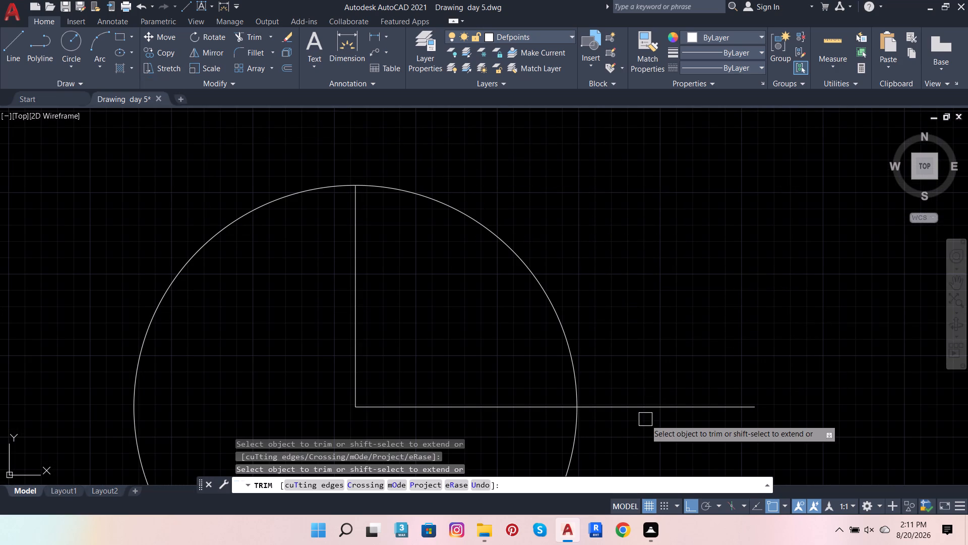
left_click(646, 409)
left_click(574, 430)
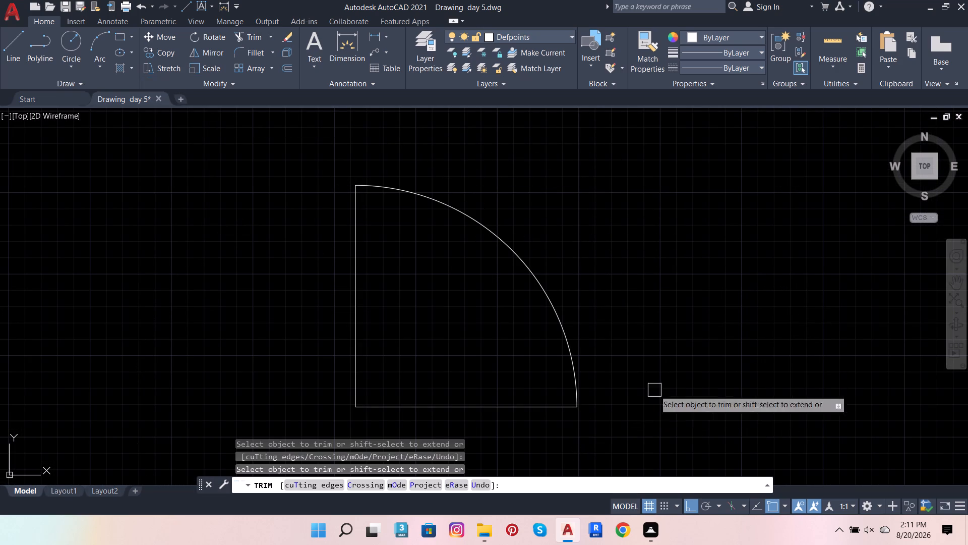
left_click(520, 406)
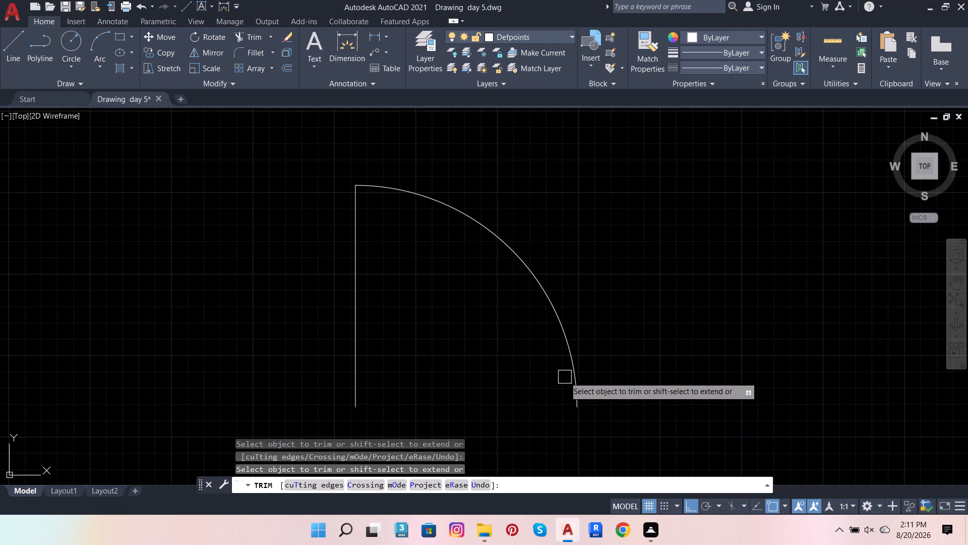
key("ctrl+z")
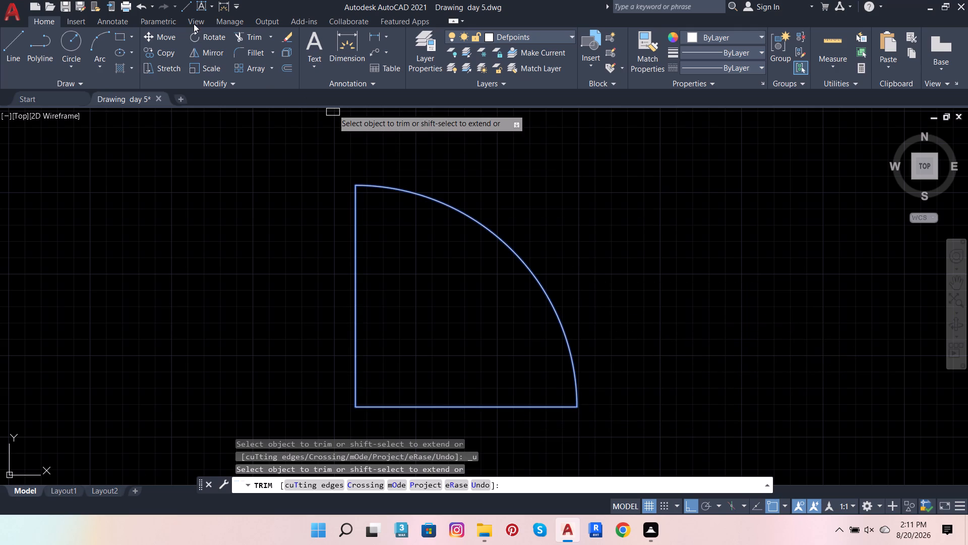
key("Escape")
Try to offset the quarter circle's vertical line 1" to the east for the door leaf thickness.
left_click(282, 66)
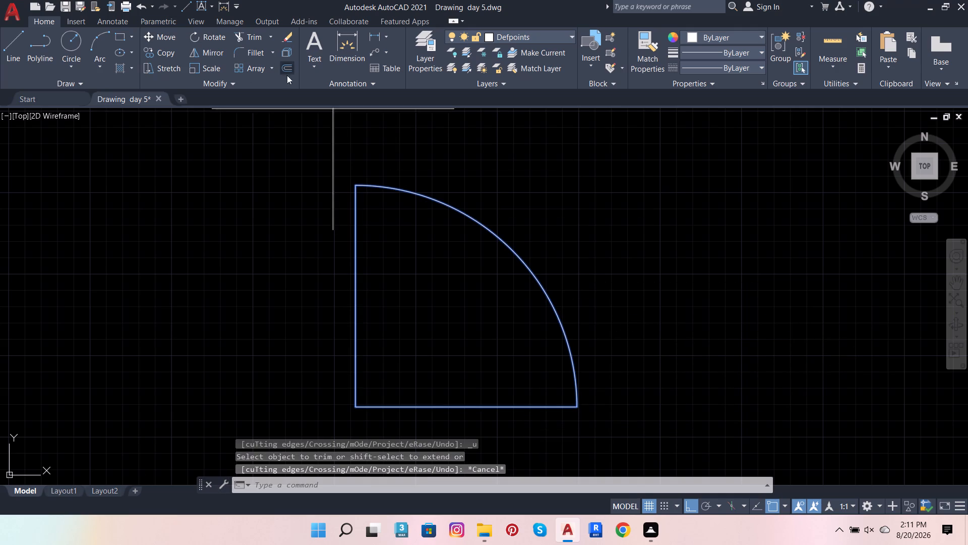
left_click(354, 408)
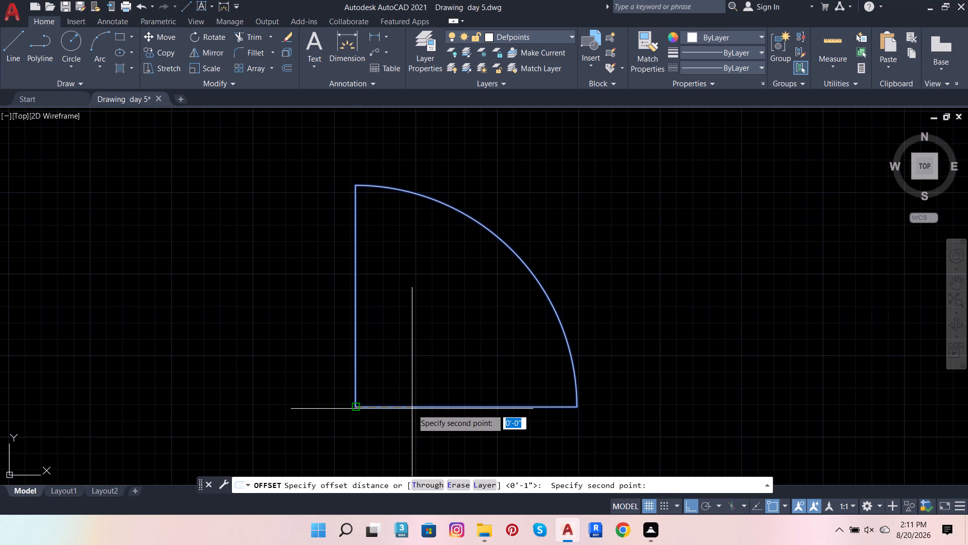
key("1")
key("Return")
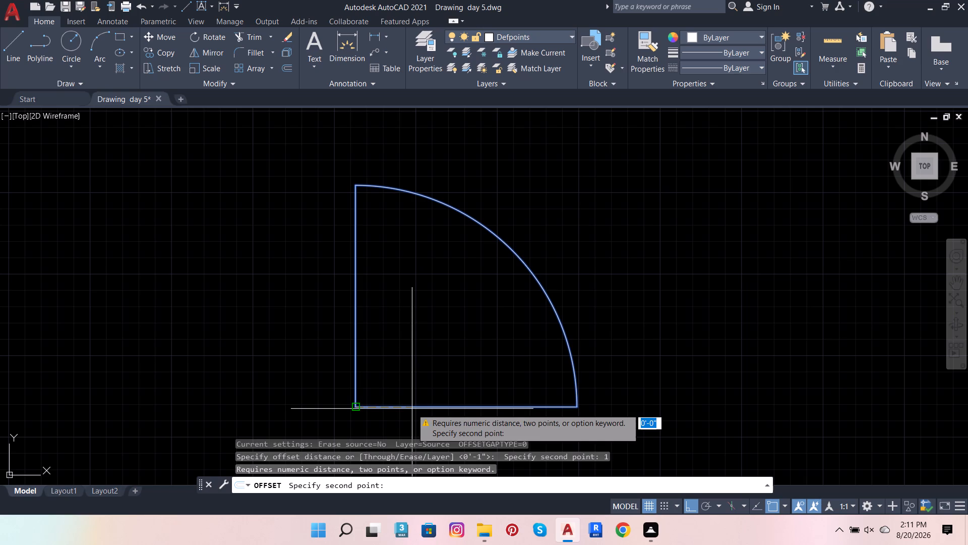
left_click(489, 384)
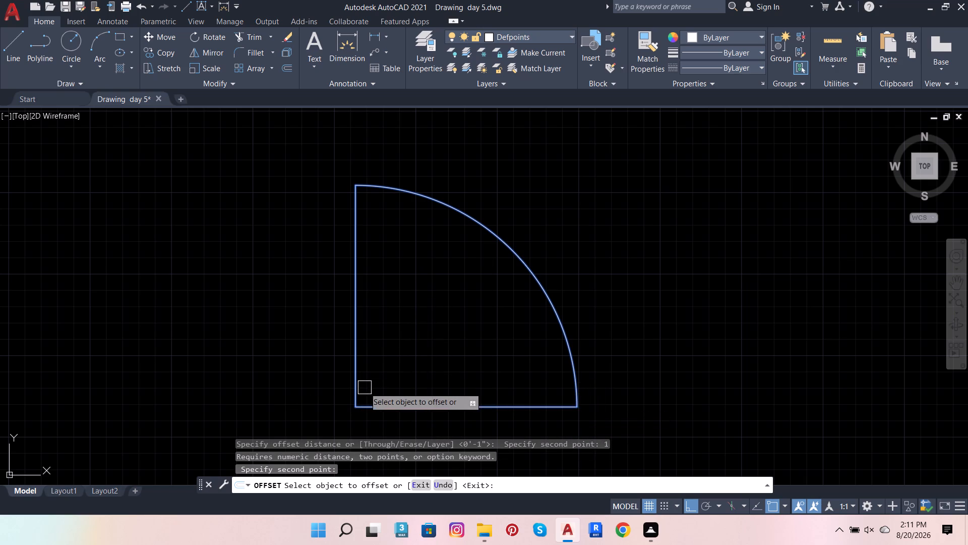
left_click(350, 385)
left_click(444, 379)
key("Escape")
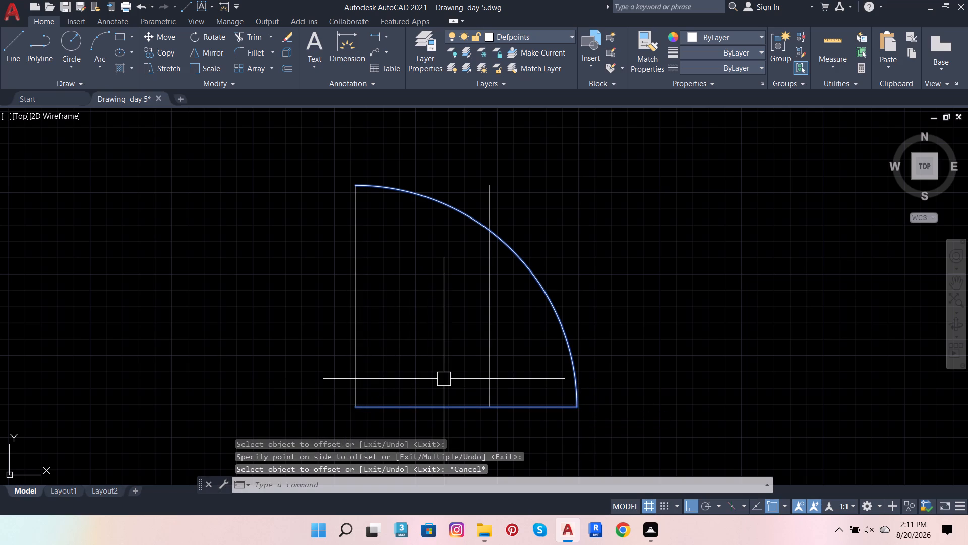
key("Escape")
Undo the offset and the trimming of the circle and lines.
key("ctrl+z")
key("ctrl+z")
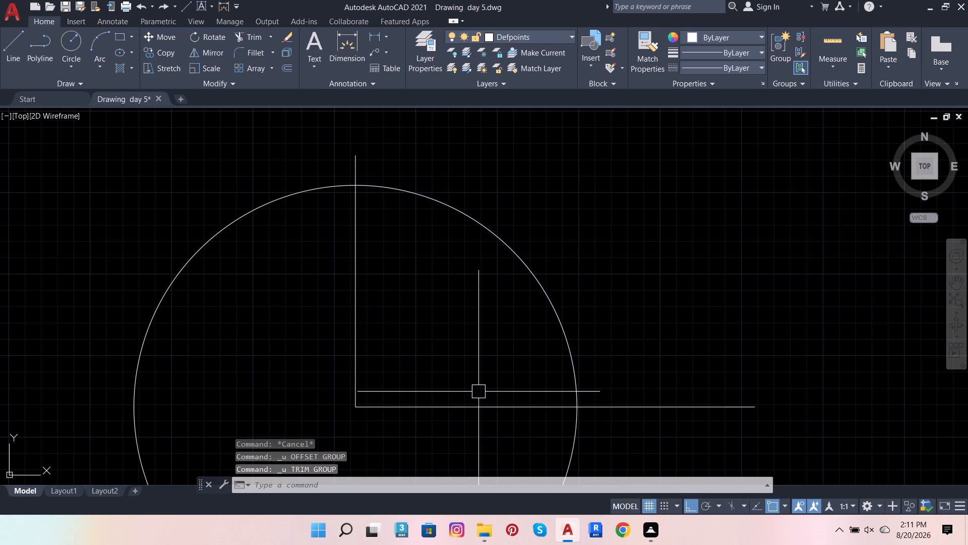
Trim the circle to the northeast quarter arc between the vertical and horizontal lines.
left_click(258, 38)
left_click(287, 197)
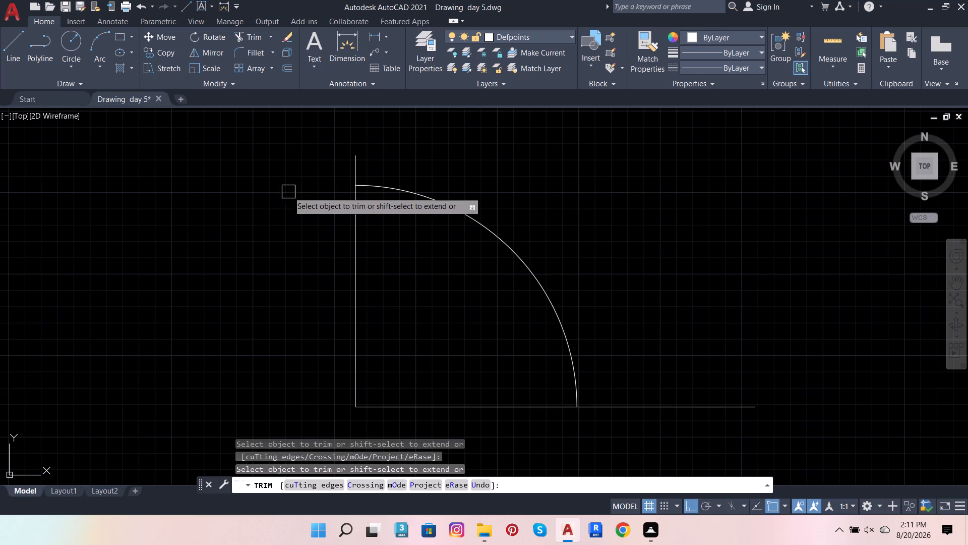
key("Escape")
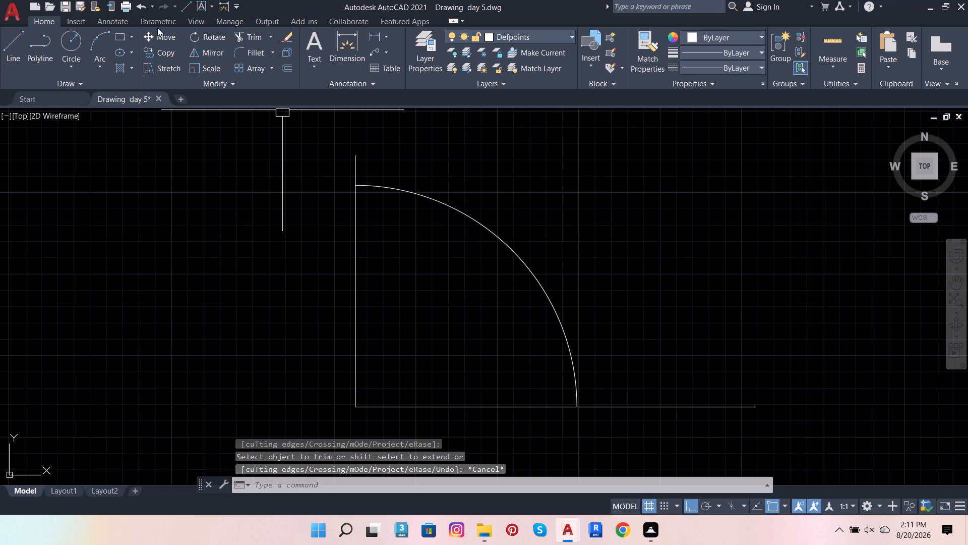
Offset the vertical line 1" to the east to form the door leaf thickness.
left_click(285, 67)
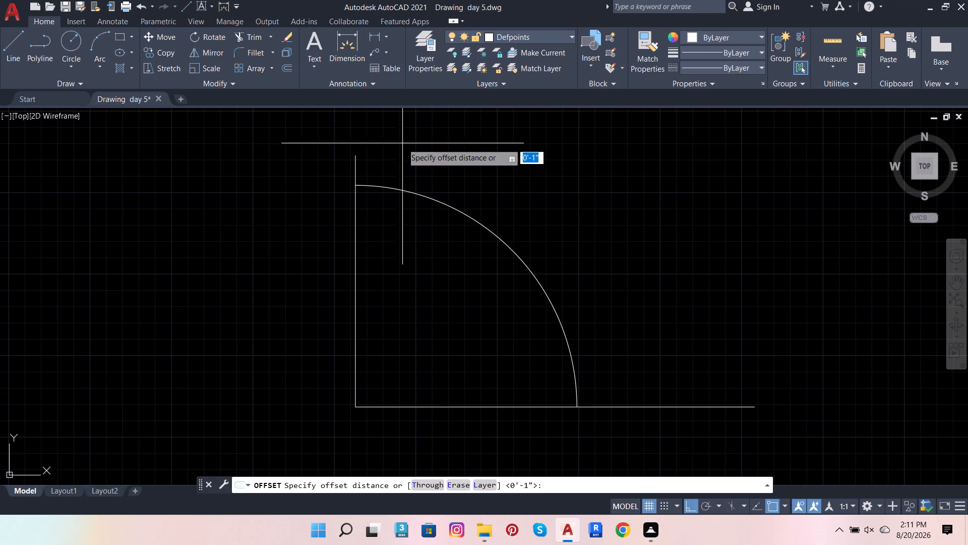
left_click(357, 156)
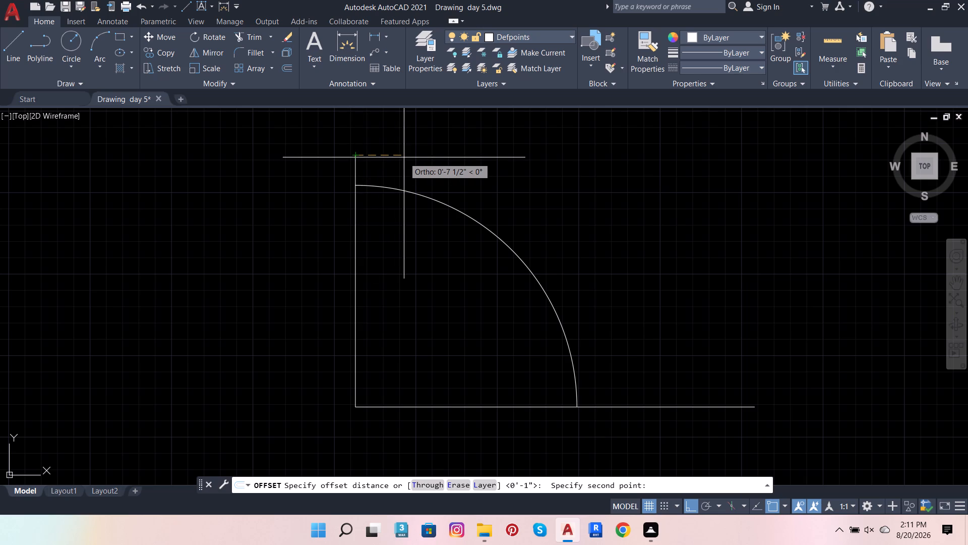
key("1")
key("Return")
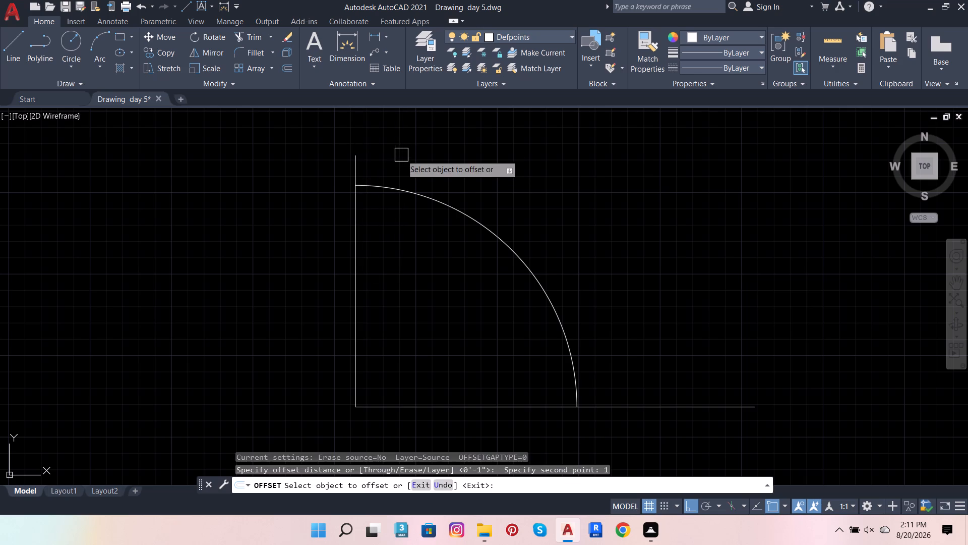
left_click(355, 167)
left_click(438, 165)
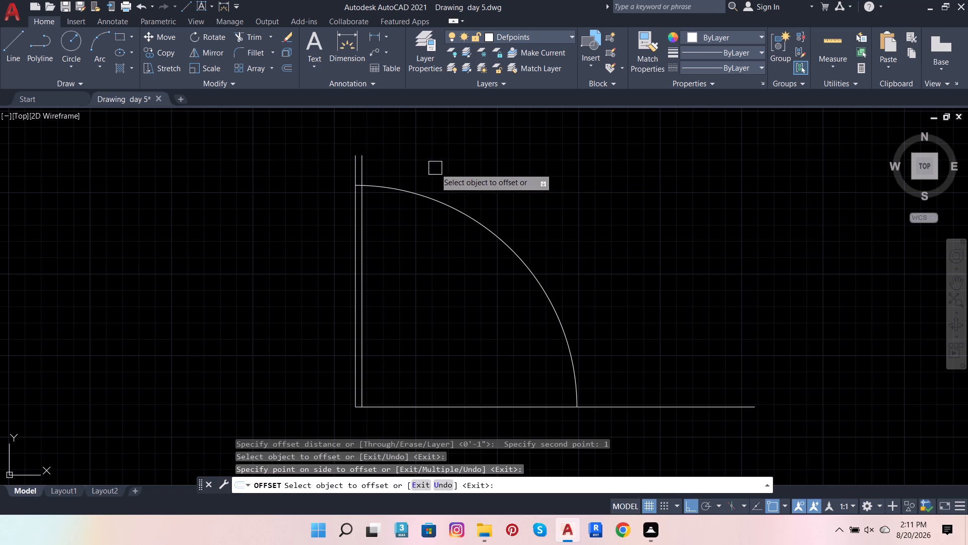
key("Escape")
key("Escape")
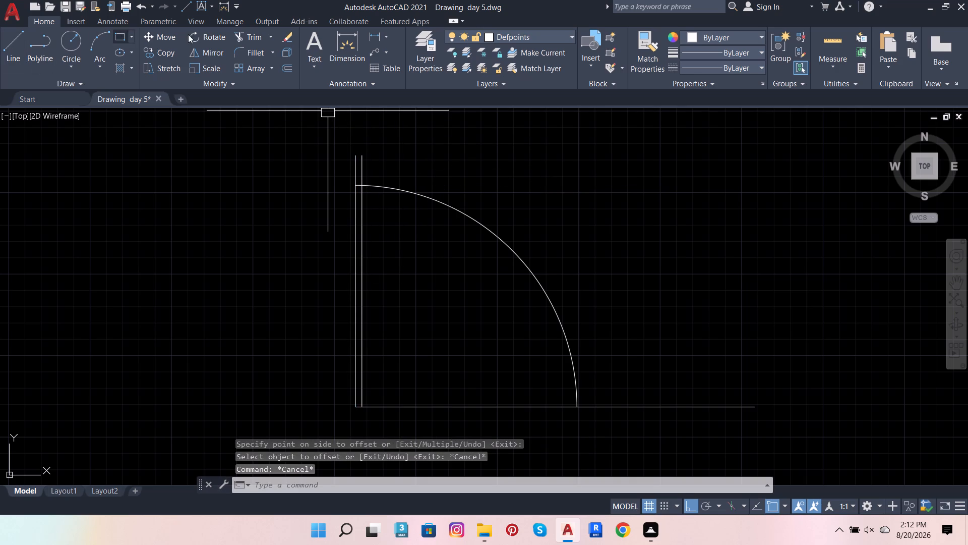
Trim both leaf lines above the arc and remove the horizontal line everywhere except at the leaf's bottom end.
left_click(258, 38)
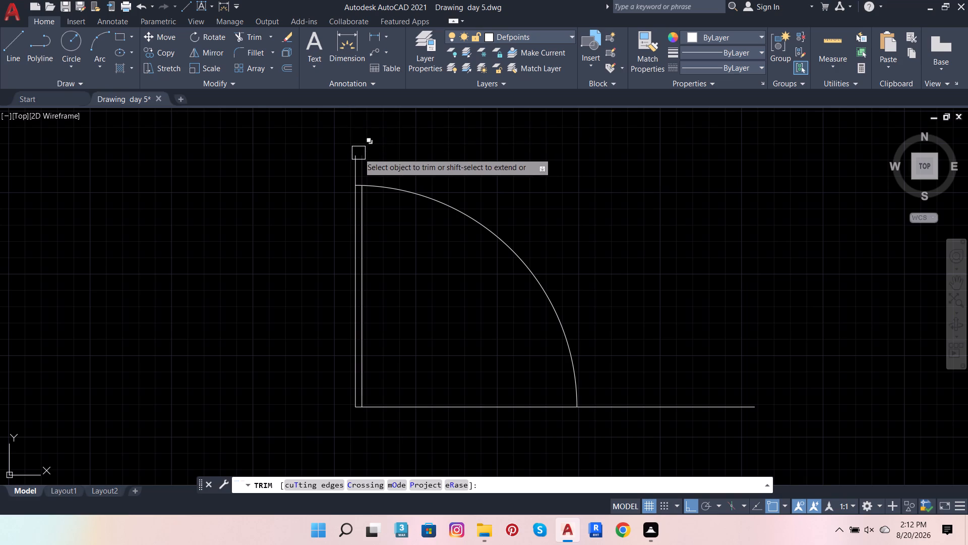
left_click(359, 154)
left_click(354, 157)
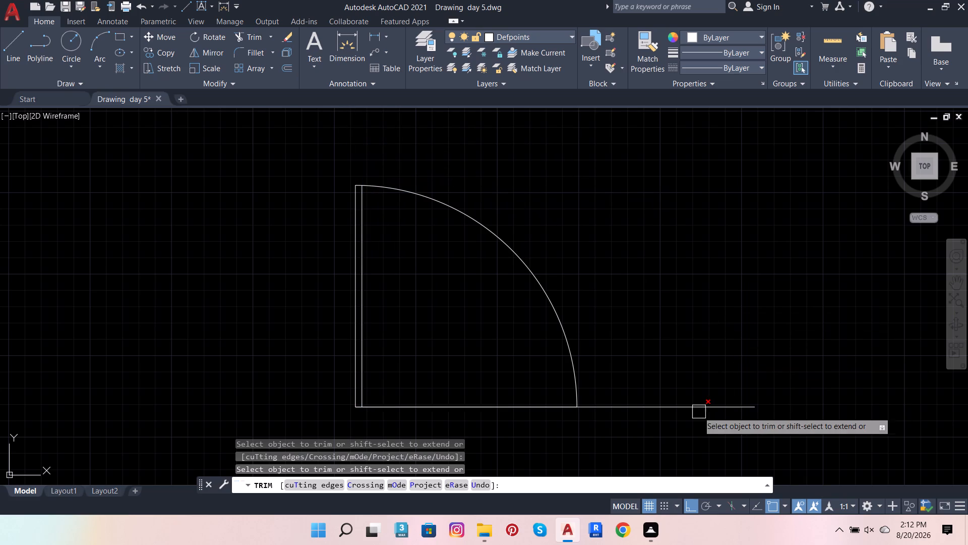
left_click(694, 404)
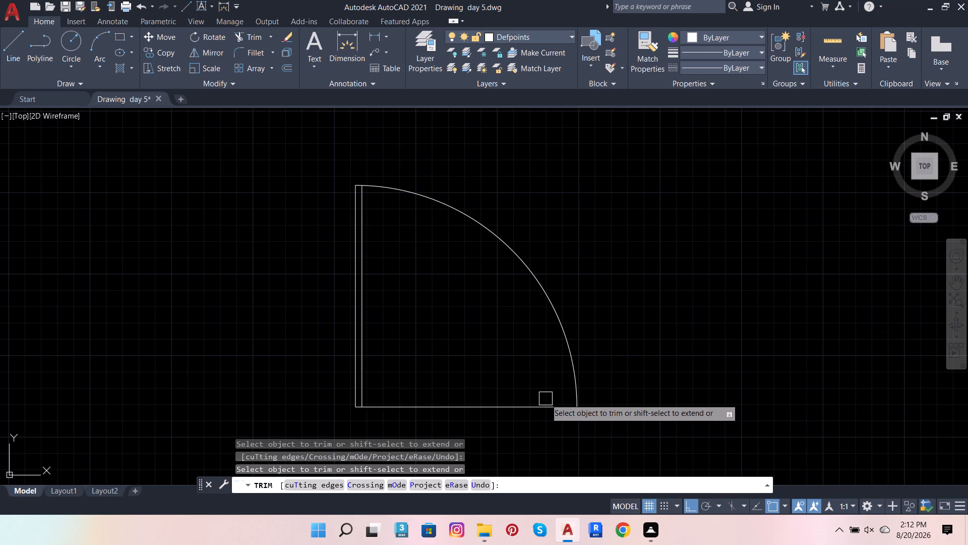
left_click(548, 408)
key("Escape")
key("Escape")
key("Escape")
key("Escape")
key("Escape")
key("Escape")
key("Escape")
key("Escape")
Move the door leaf and swing arc from the leaf's bottom-left corner to the midpoint of the west door stop's inner face.
scroll(713, 323, "down", 2)
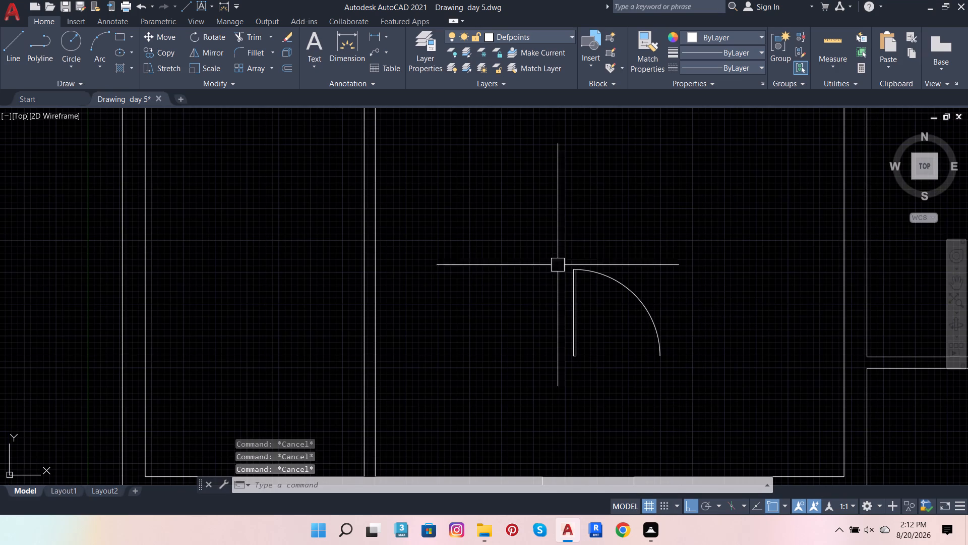
left_click(550, 246)
left_click(696, 386)
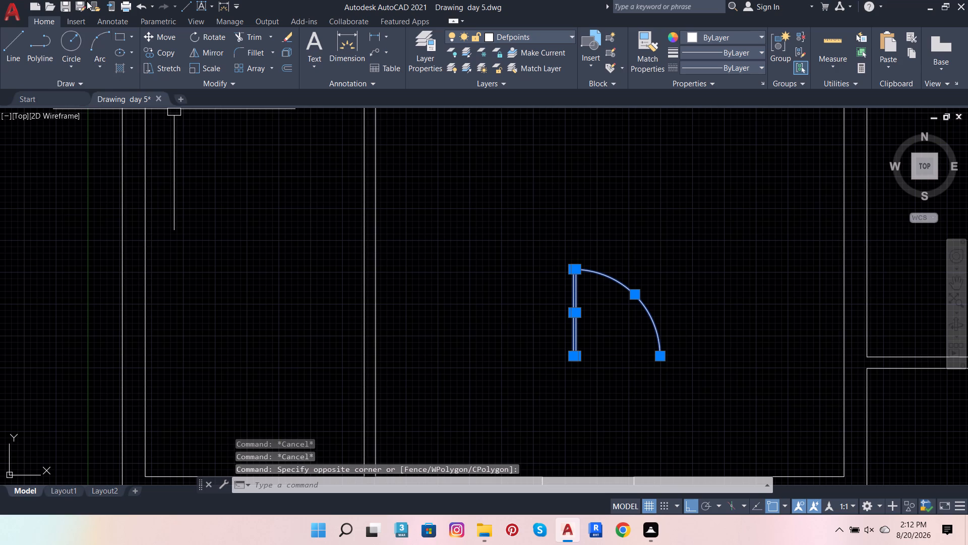
left_click(162, 34)
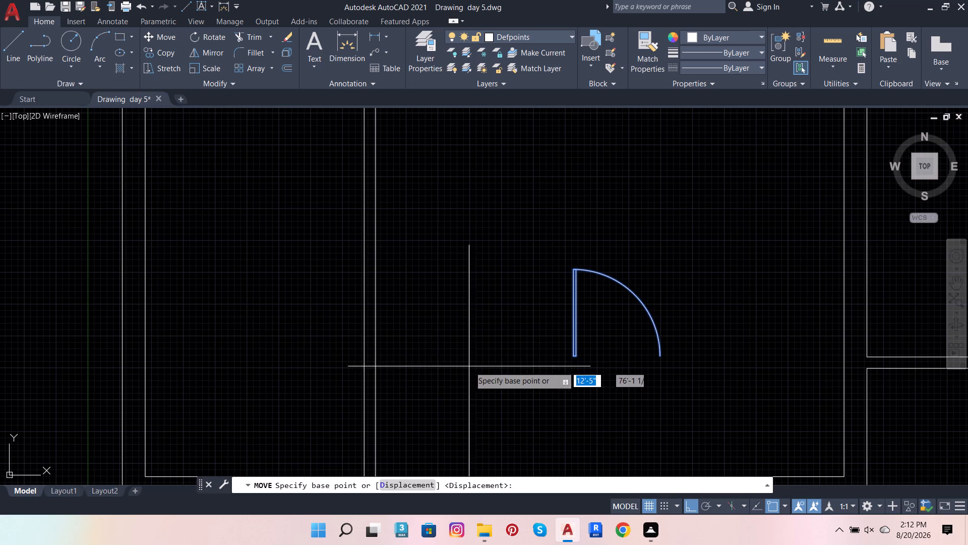
left_click(573, 355)
scroll(638, 328, "down", 4)
scroll(637, 352, "up", 7)
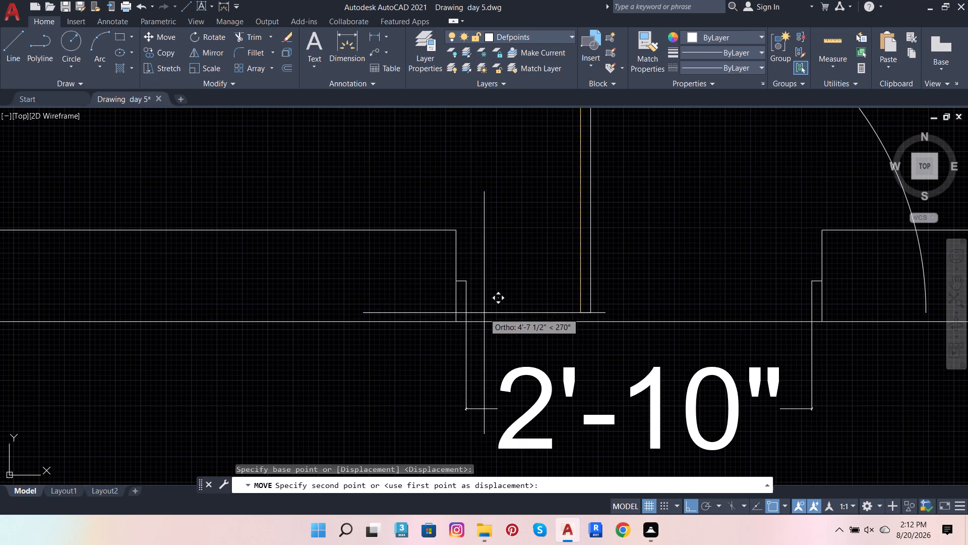
right_click(468, 321)
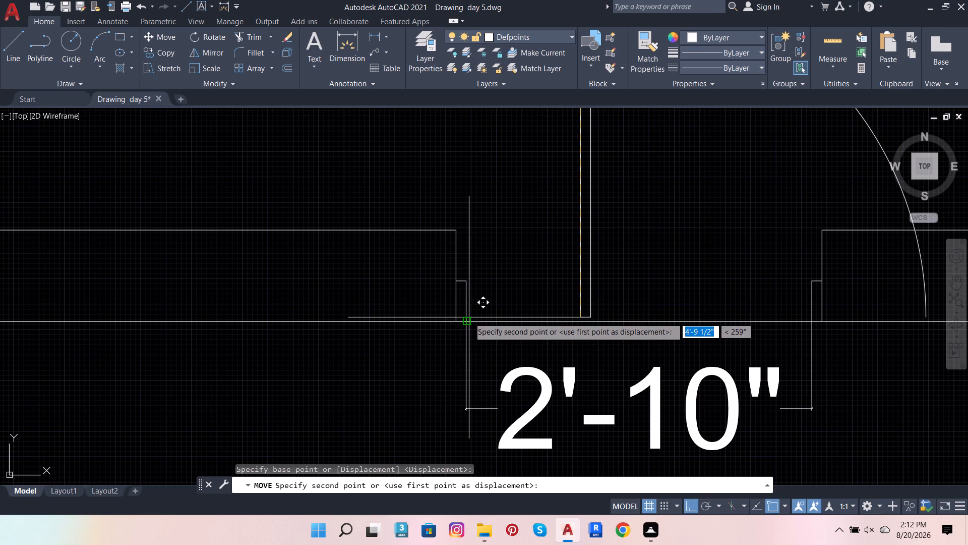
right_click(469, 317, "shift")
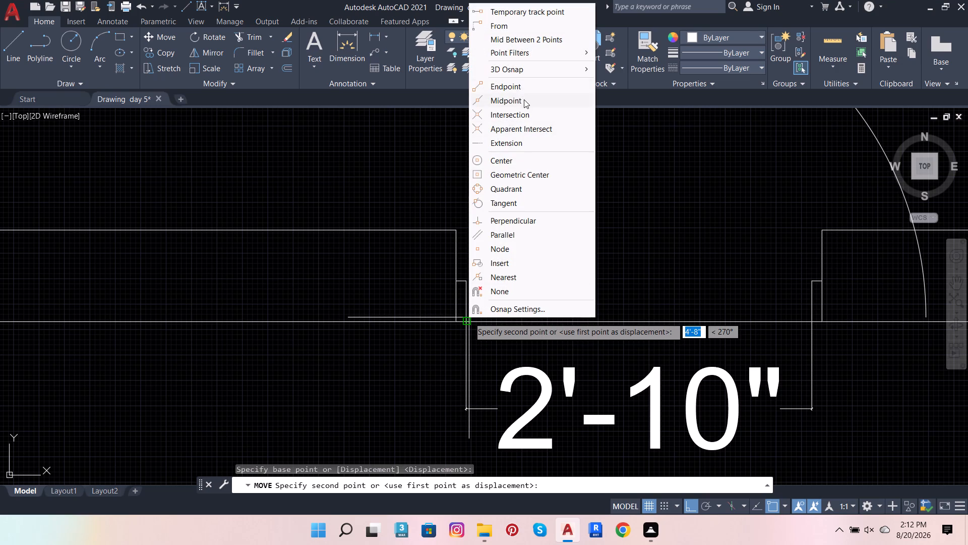
left_click(524, 99)
left_click(467, 302)
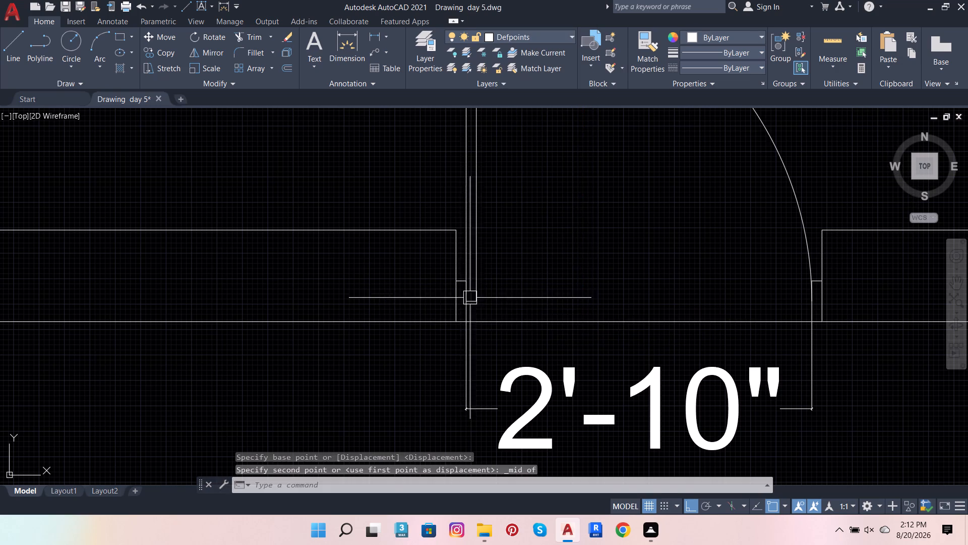
Delete the 2'-10" dimension below the doorway.
scroll(490, 282, "down", 2)
scroll(619, 275, "up", 2)
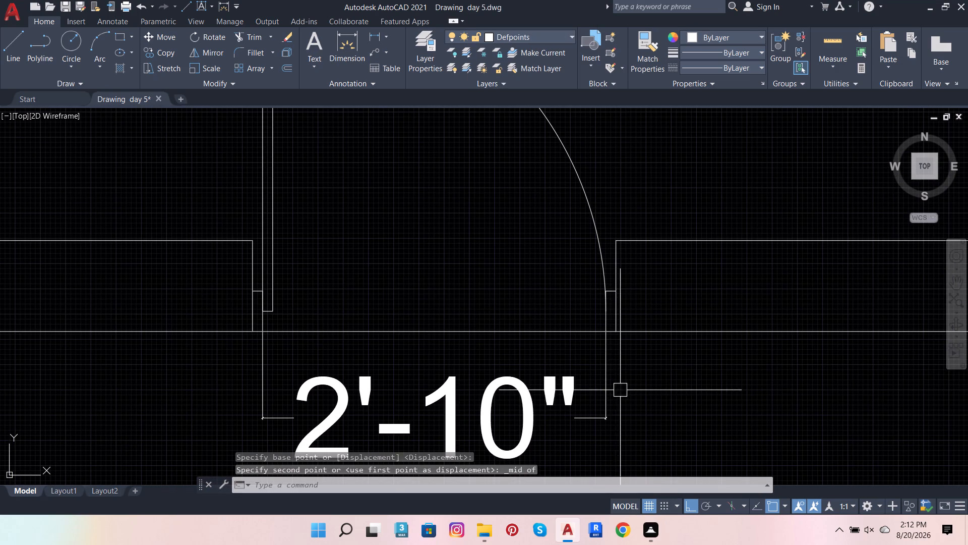
left_click(612, 390)
key("Delete")
Delete the line closing the doorway opening along the wall's lower face.
scroll(618, 348, "down", 3)
scroll(609, 351, "up", 1)
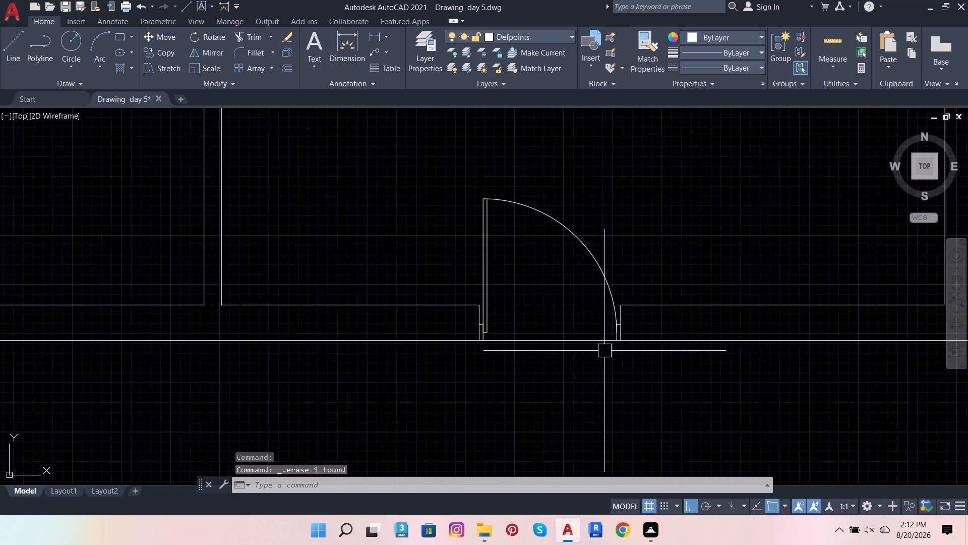
scroll(604, 351, "up", 1)
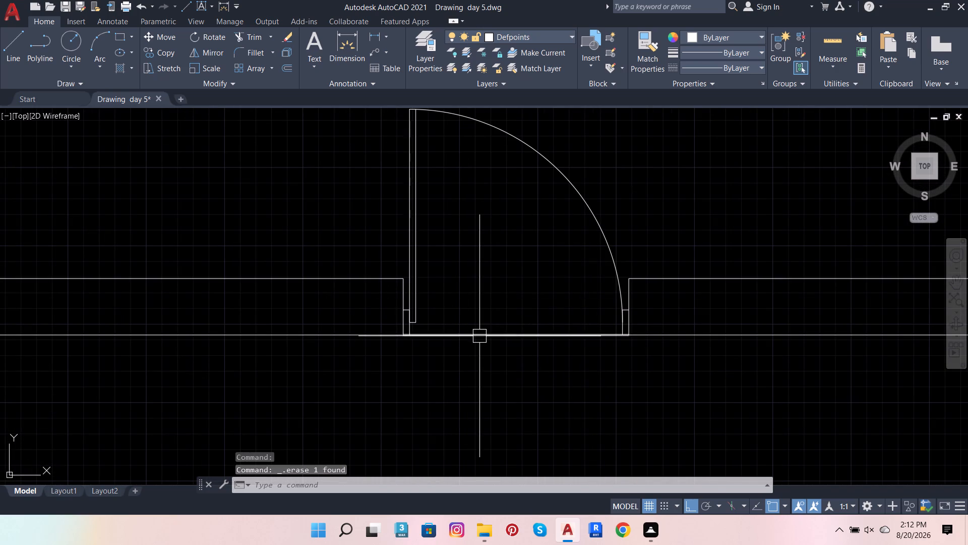
left_click(479, 336)
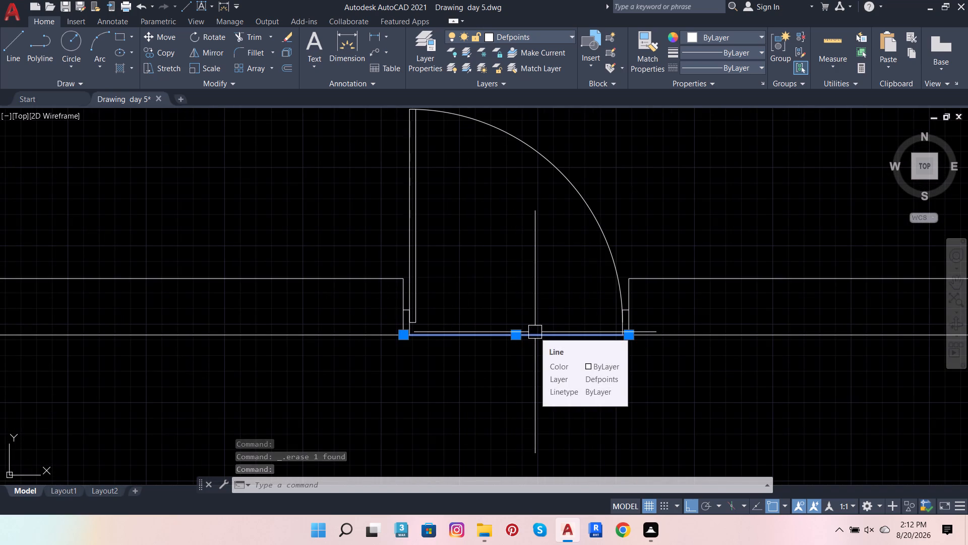
key("Delete")
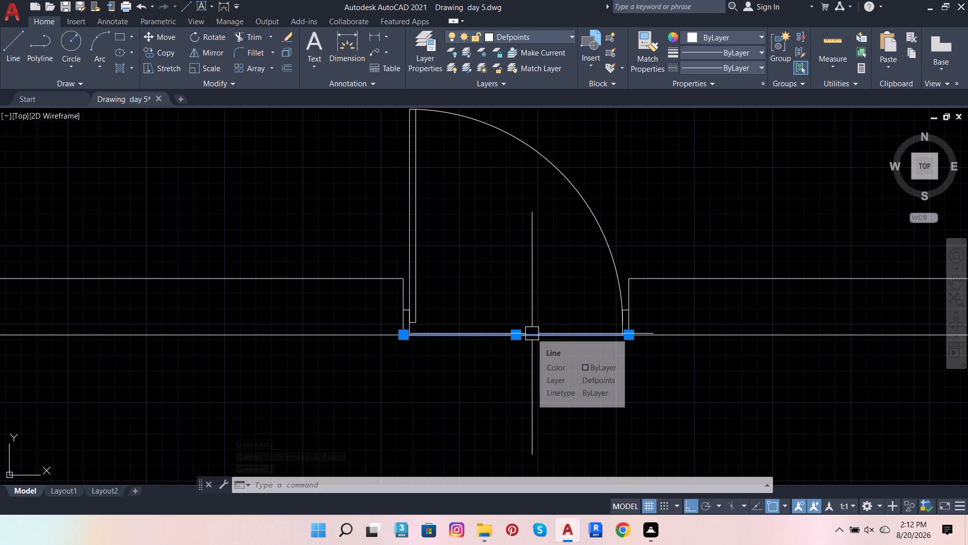
Offset the east inner wall line of the smaller middle room 2' westward into the room.
scroll(532, 334, "down", 3)
scroll(465, 391, "down", 2)
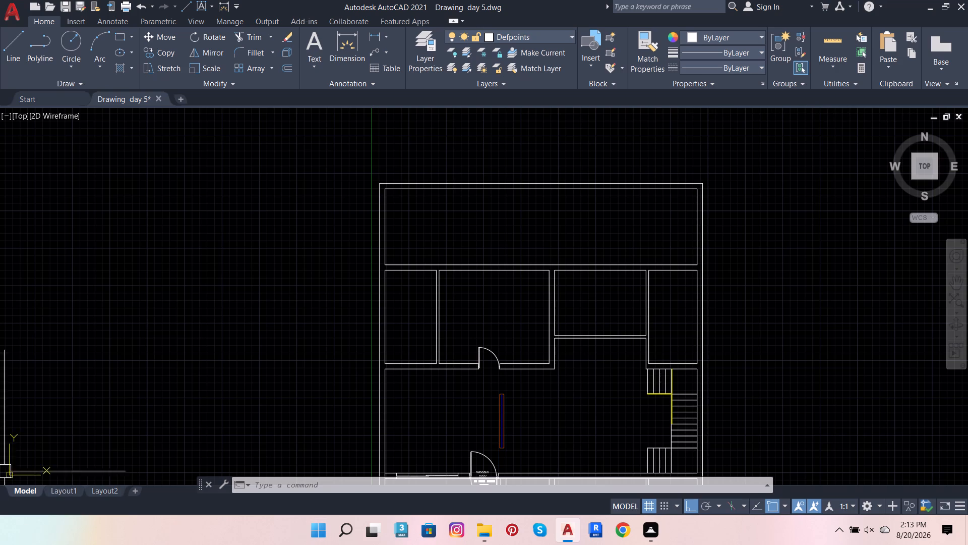
scroll(643, 305, "up", 4)
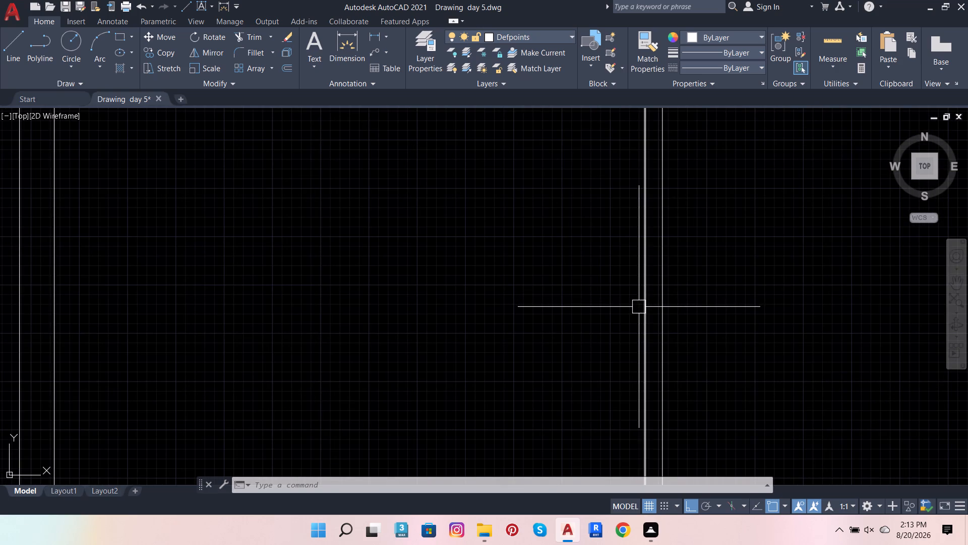
left_click(639, 307)
scroll(480, 279, "down", 4)
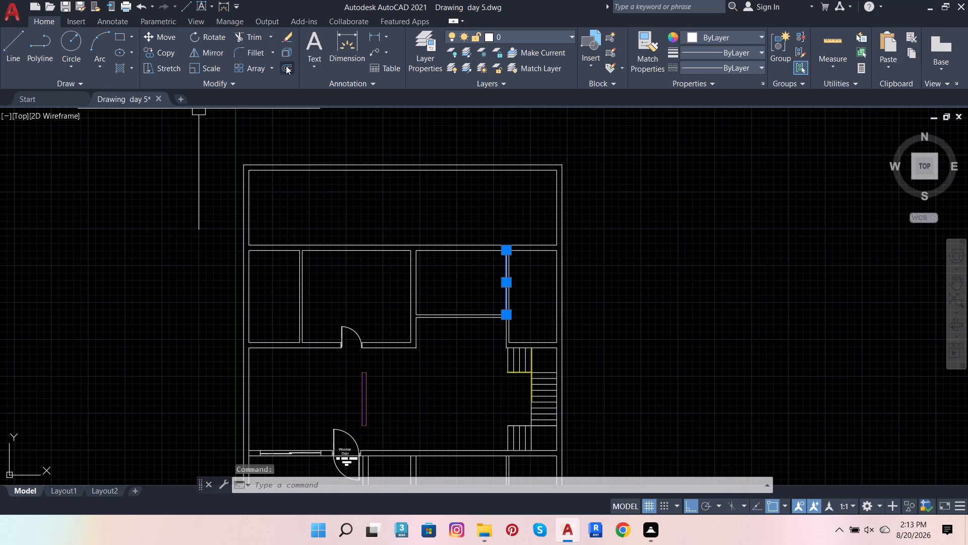
left_click(286, 66)
scroll(499, 333, "up", 3)
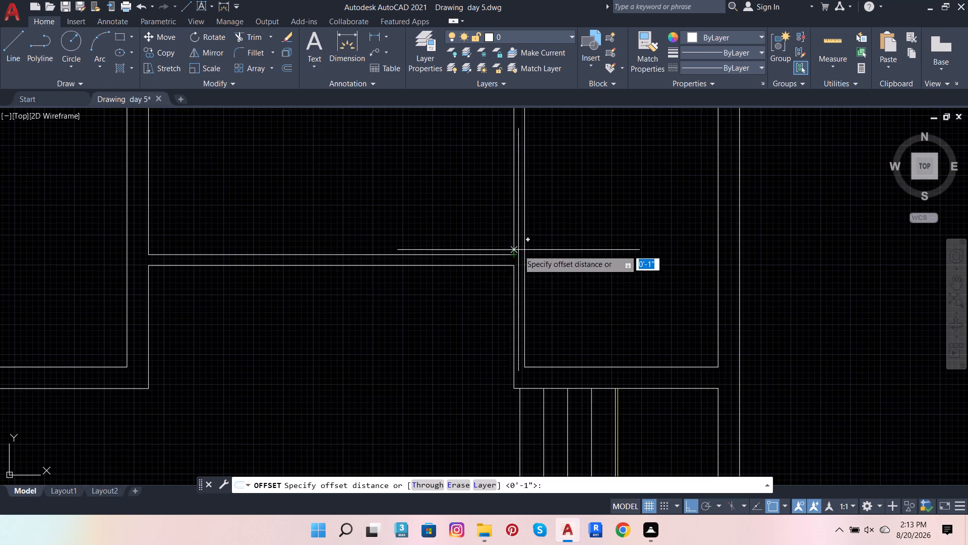
left_click(515, 250)
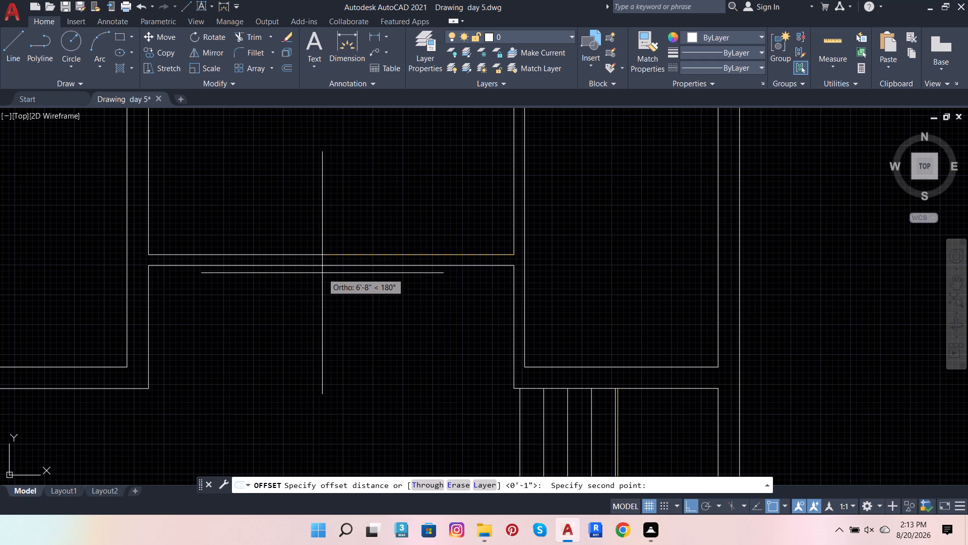
key("2")
key("apostrophe")
key("Return")
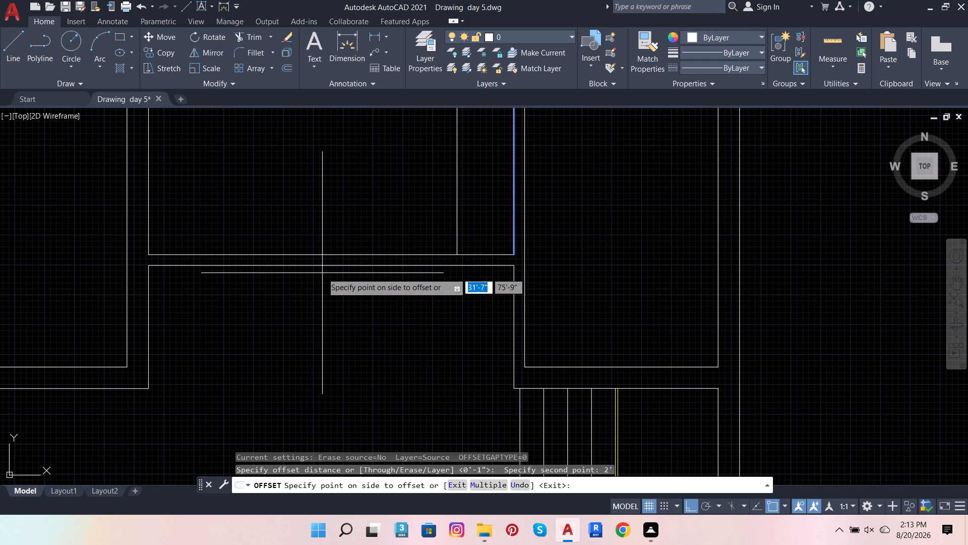
left_click(322, 273)
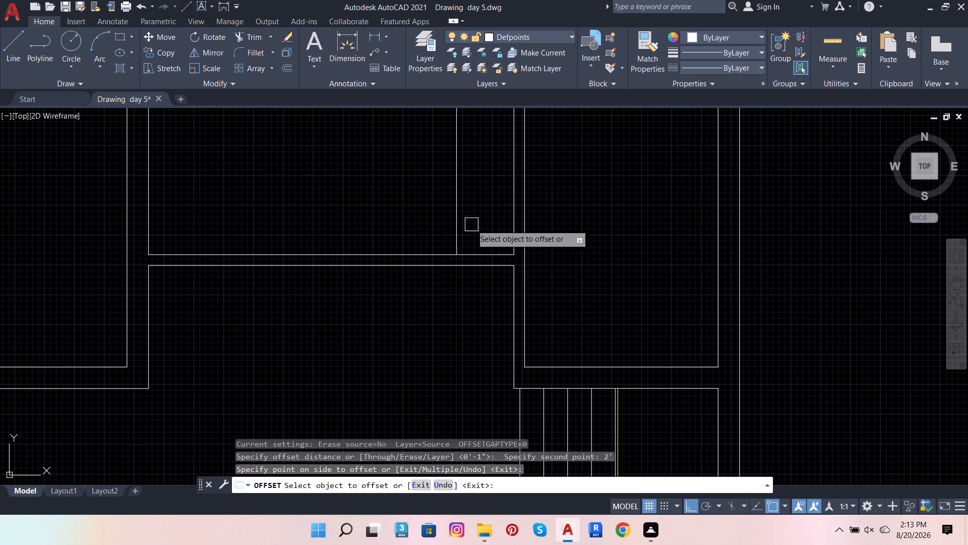
Extend the offset line across the room's lower partition wall and trim away its part above the wall.
left_click(256, 30)
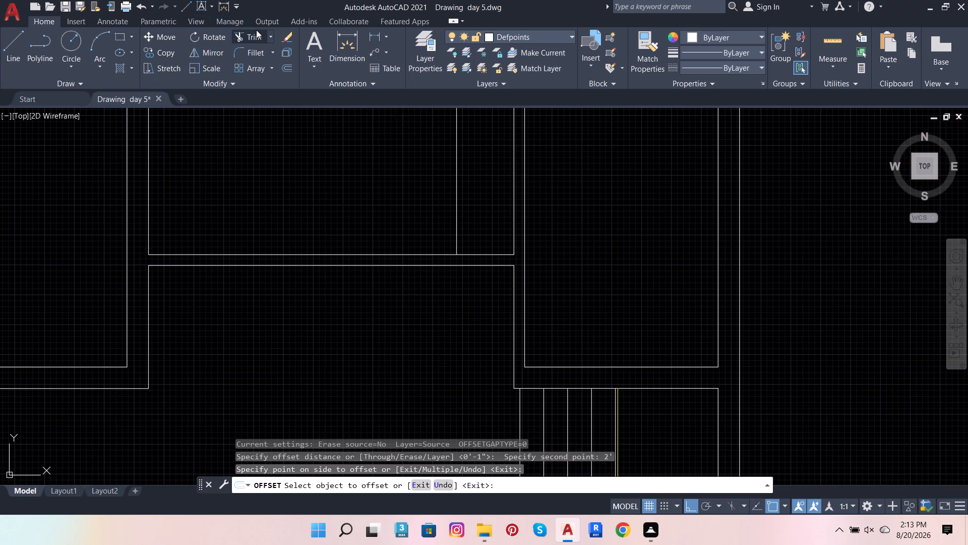
left_click(460, 215, "shift")
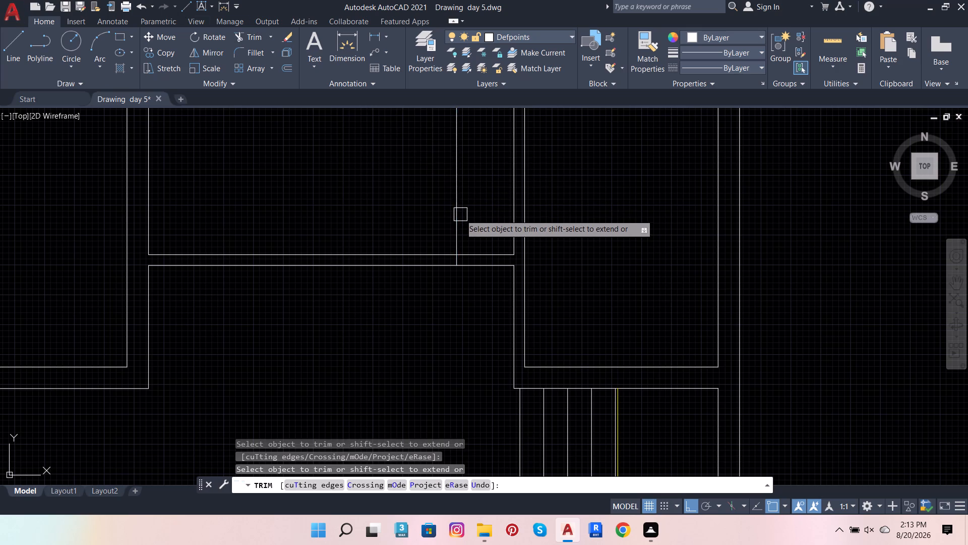
left_click(462, 205)
scroll(451, 234, "up", 2)
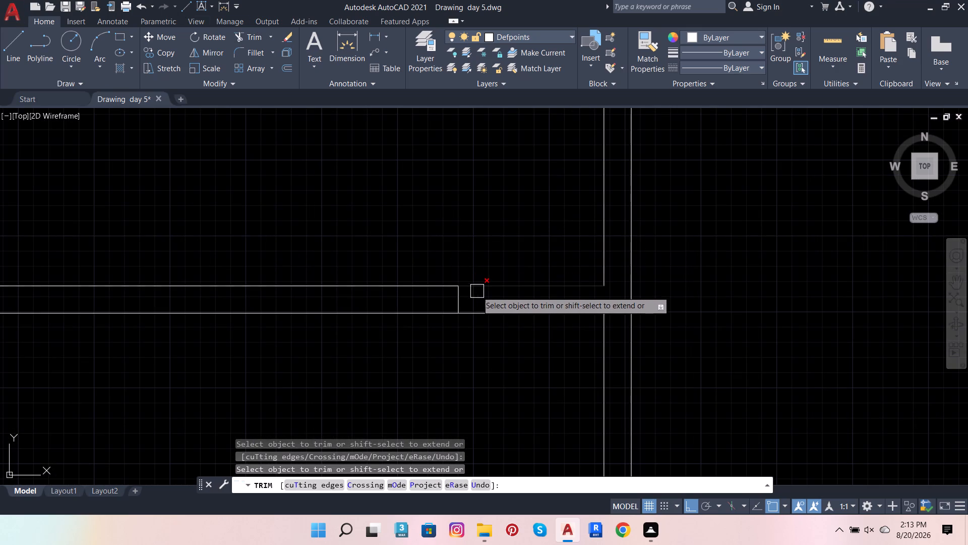
scroll(487, 249, "up", 1)
key("Escape")
key("Escape")
key("Escape")
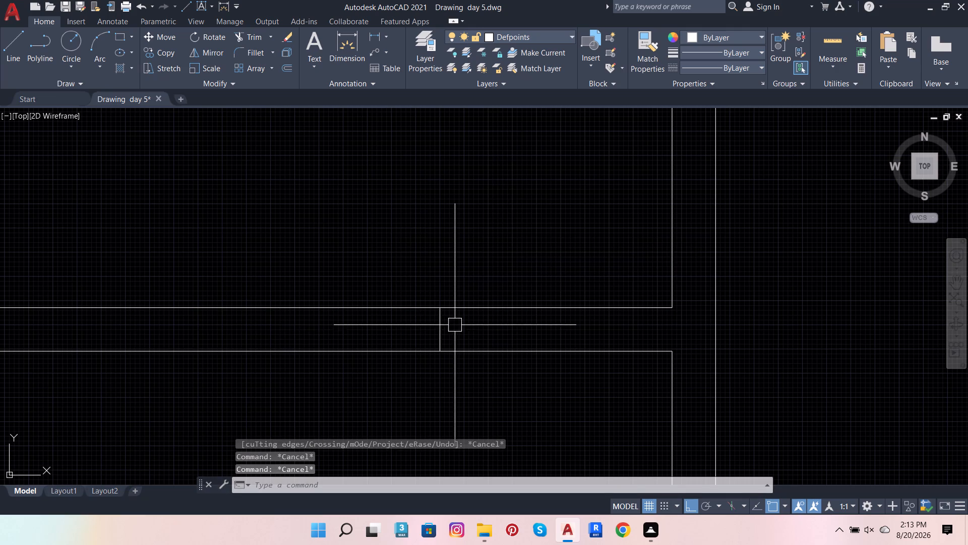
Offset the short jamb line in the lower partition wall to the west.
left_click(440, 327)
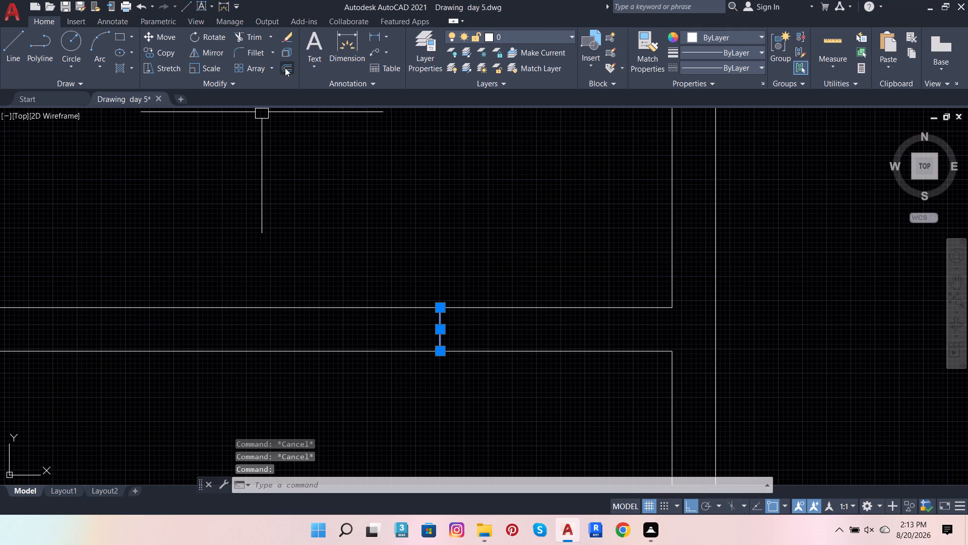
left_click(285, 68)
left_click(441, 350)
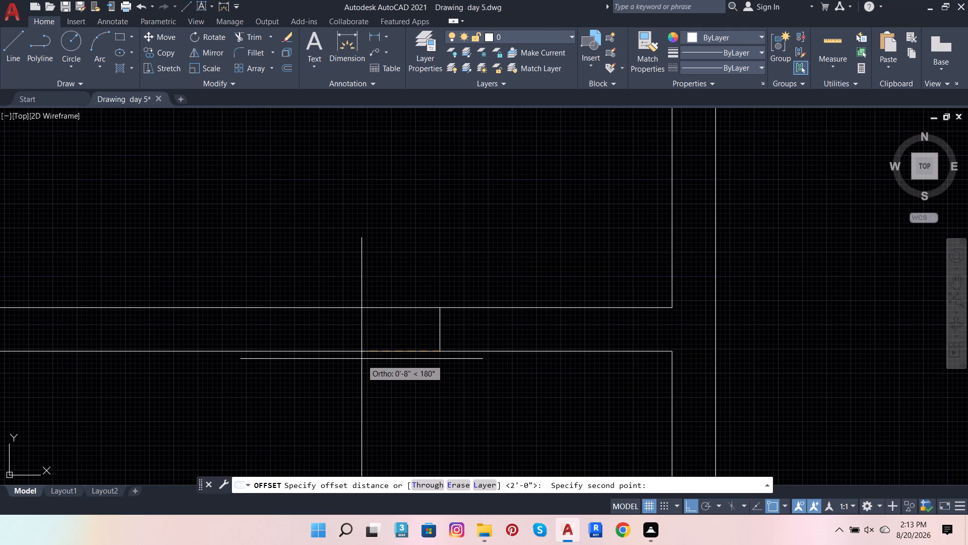
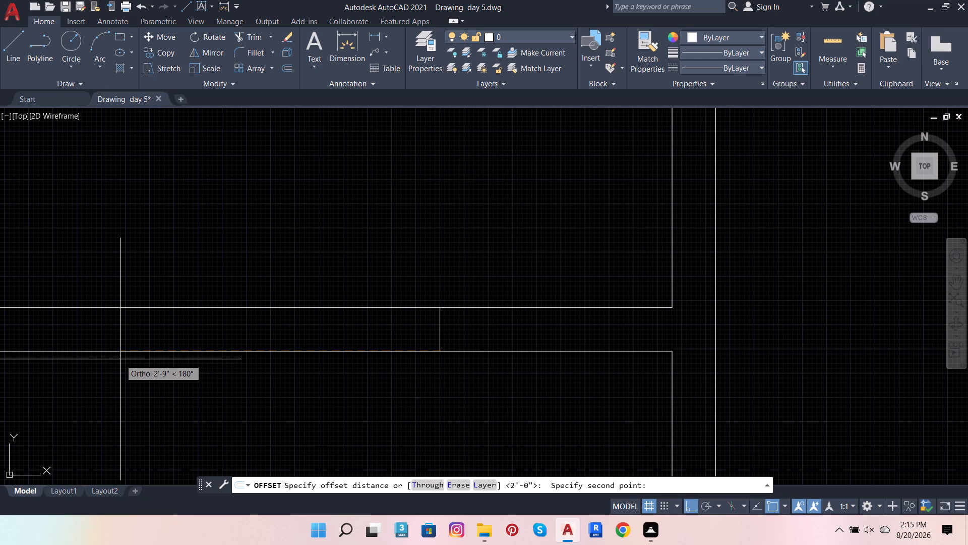
Offset the short vertical jamb line by 3' along the horizontal wall, away from the wall corner.
key("3")
key("apostrophe")
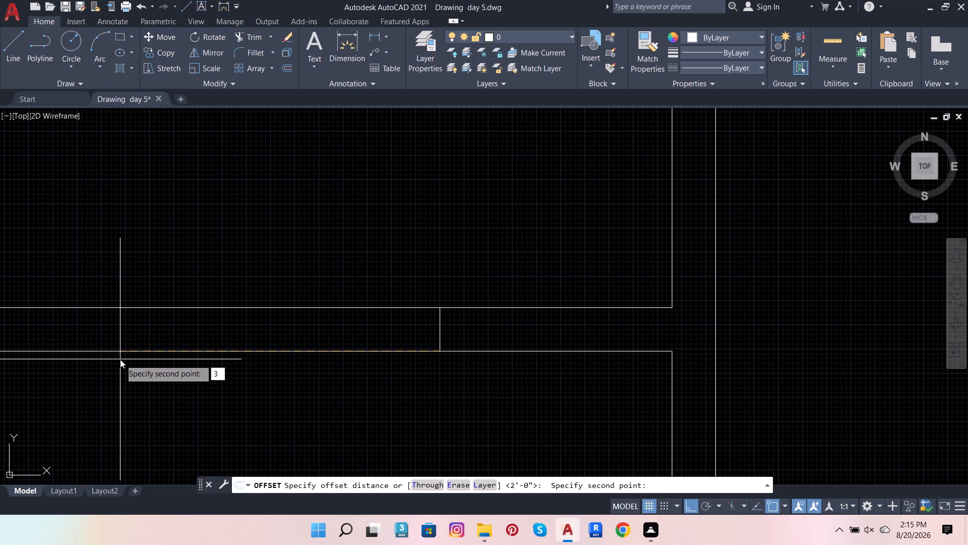
key("Return")
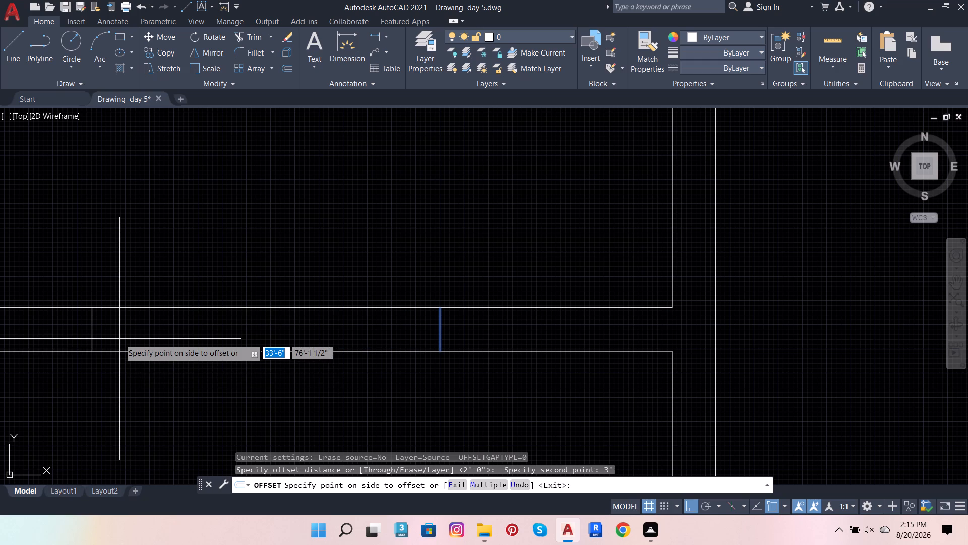
left_click(119, 339)
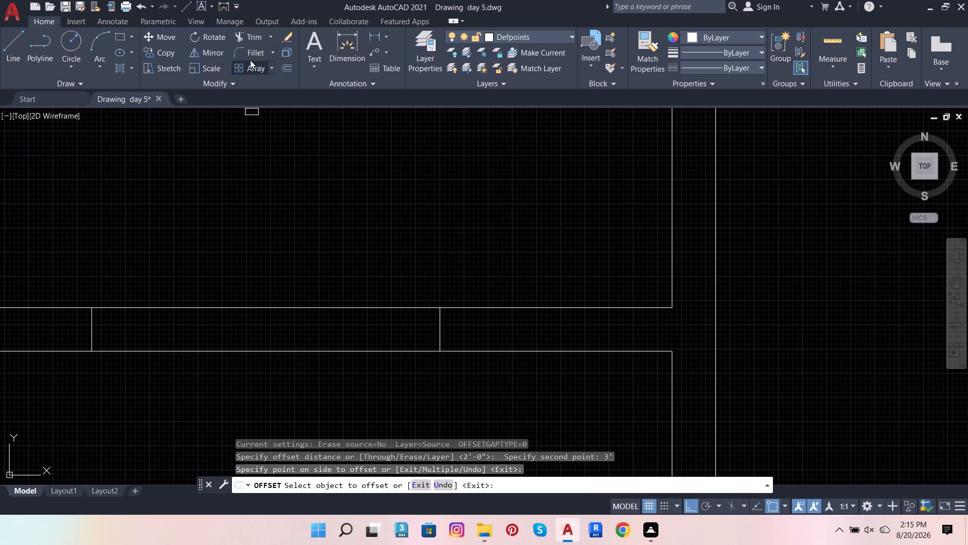
Trim both horizontal wall lines between the two jamb lines to open the doorway.
left_click(240, 36)
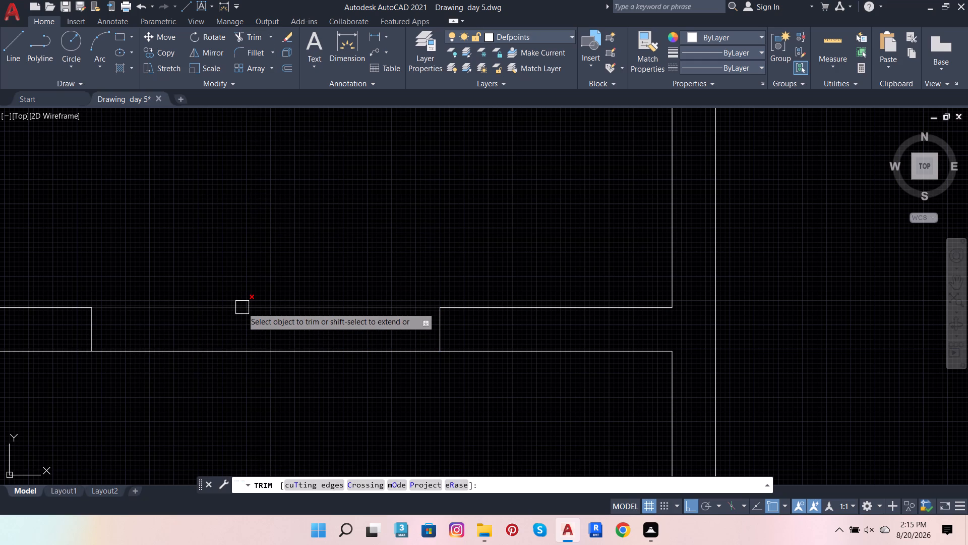
left_click(242, 307)
left_click(244, 359)
left_click(247, 336)
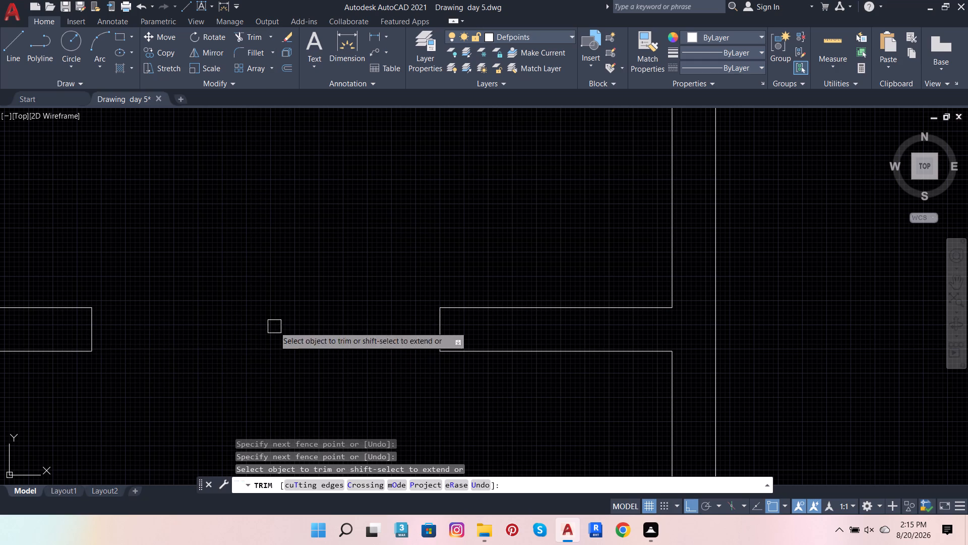
key("Escape")
key("Escape")
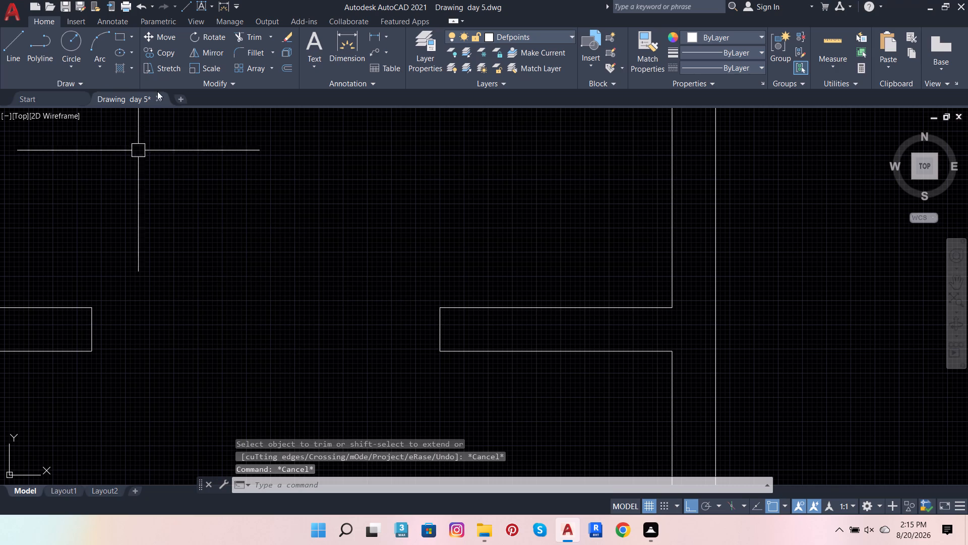
Draw a 3' line across the opening, joining the lower ends of the two jambs.
left_click(9, 44)
left_click_drag(91, 351, 98, 348)
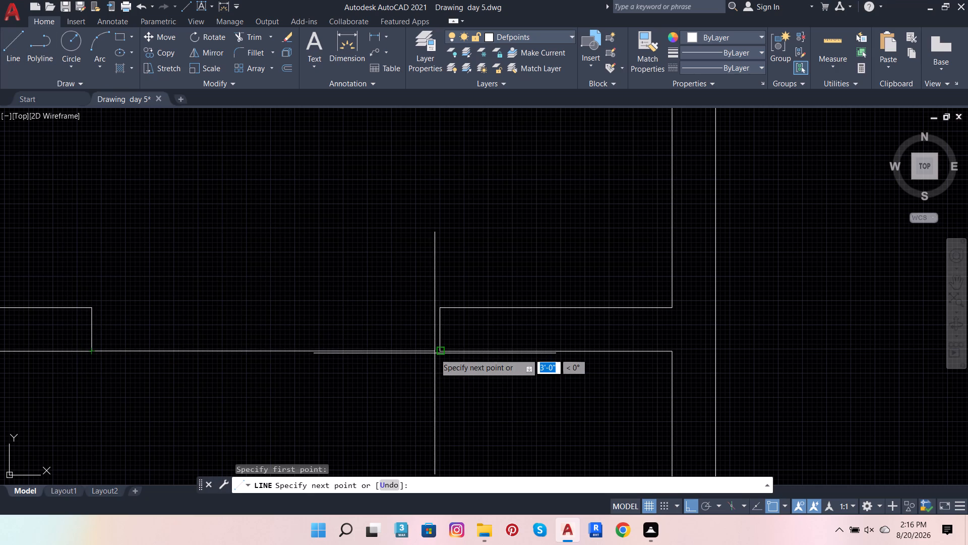
left_click(441, 352)
key("Escape")
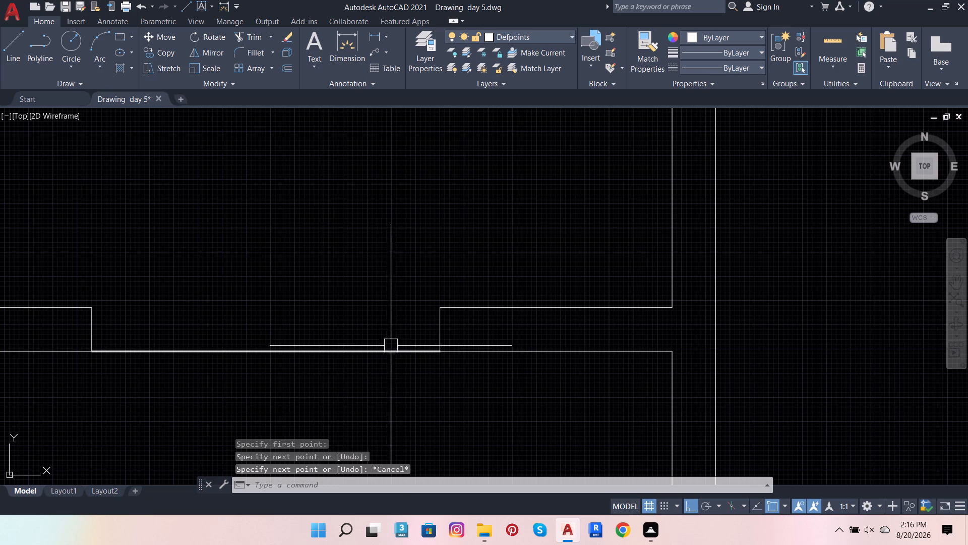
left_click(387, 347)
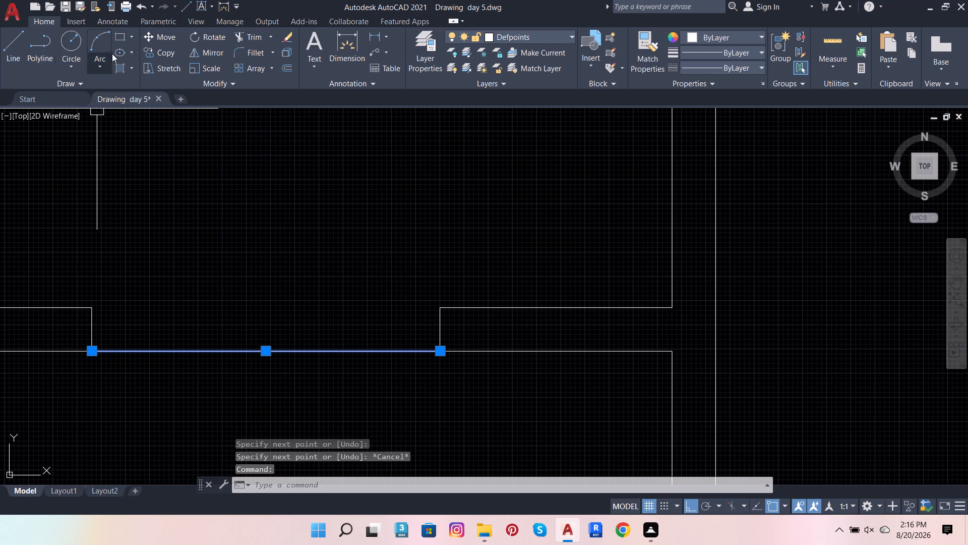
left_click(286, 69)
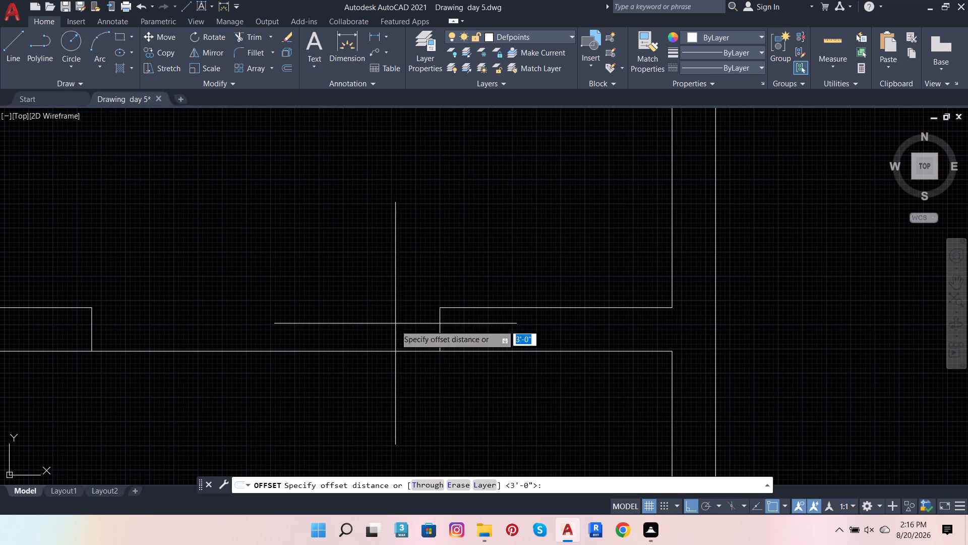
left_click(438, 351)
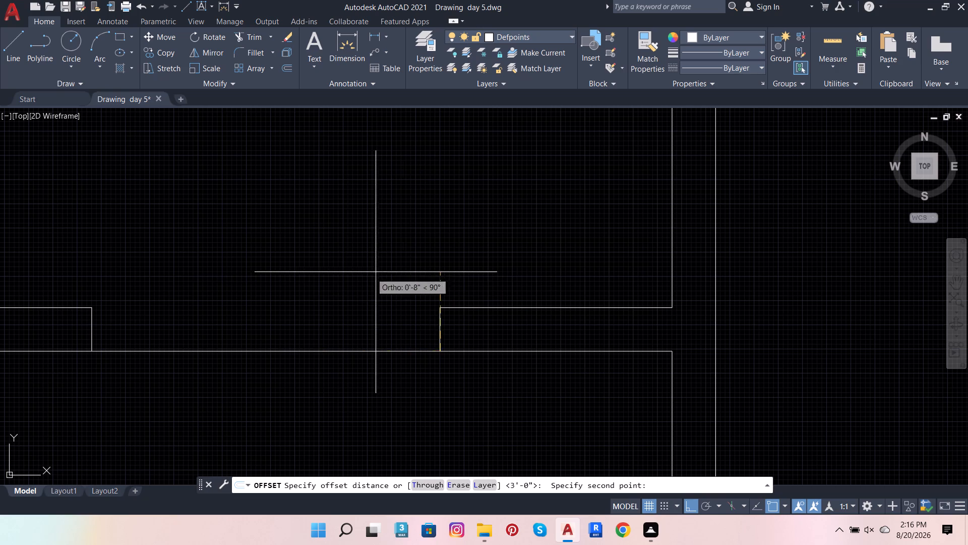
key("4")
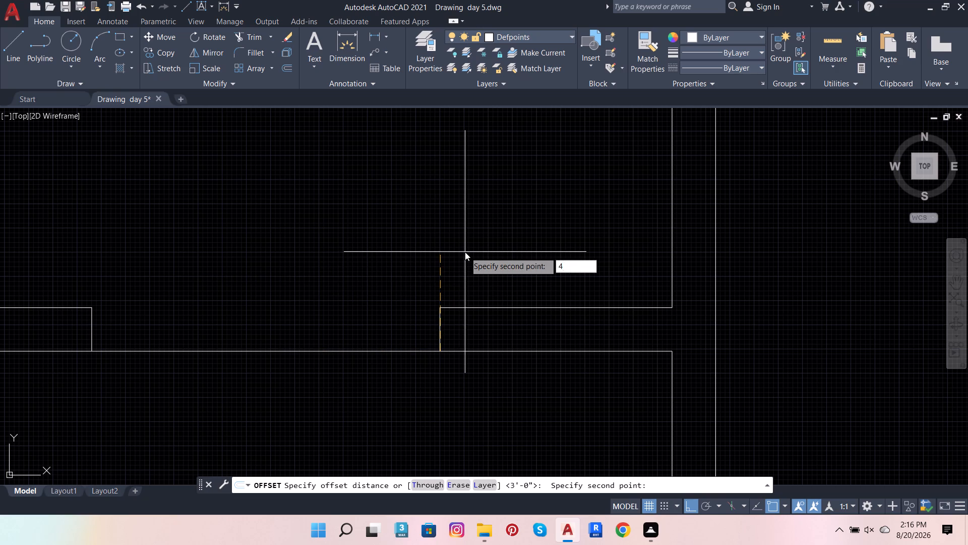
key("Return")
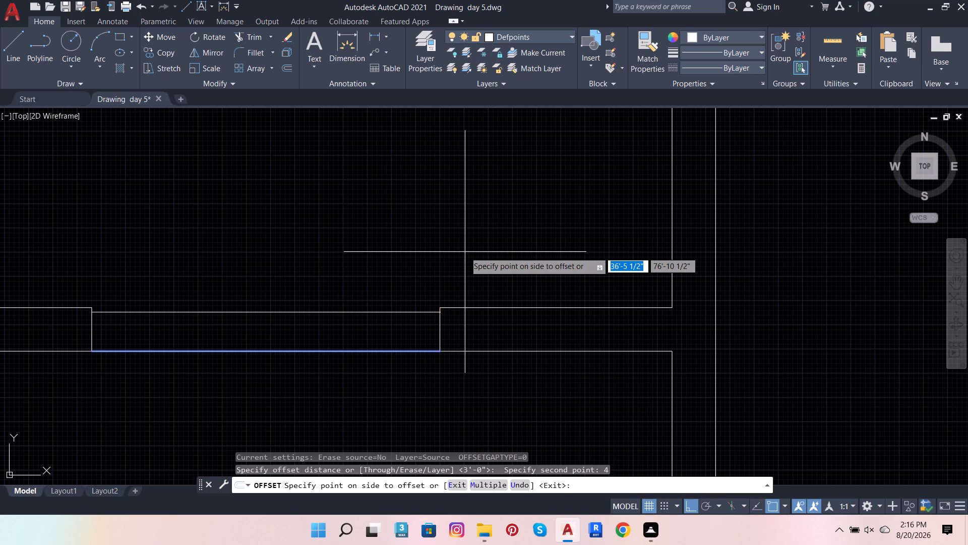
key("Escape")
Offset the line across the opening upward by 2" into the wall thickness.
left_click(403, 345)
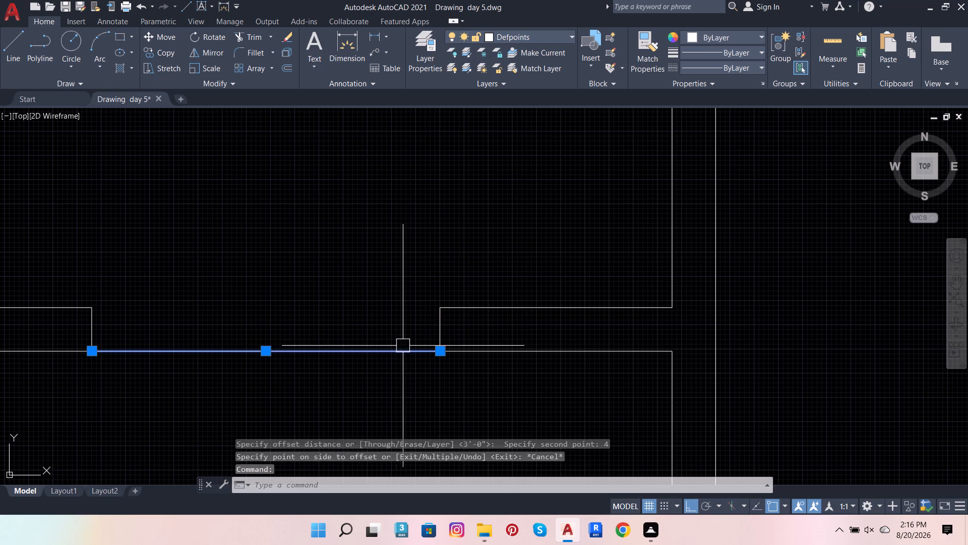
left_click(288, 67)
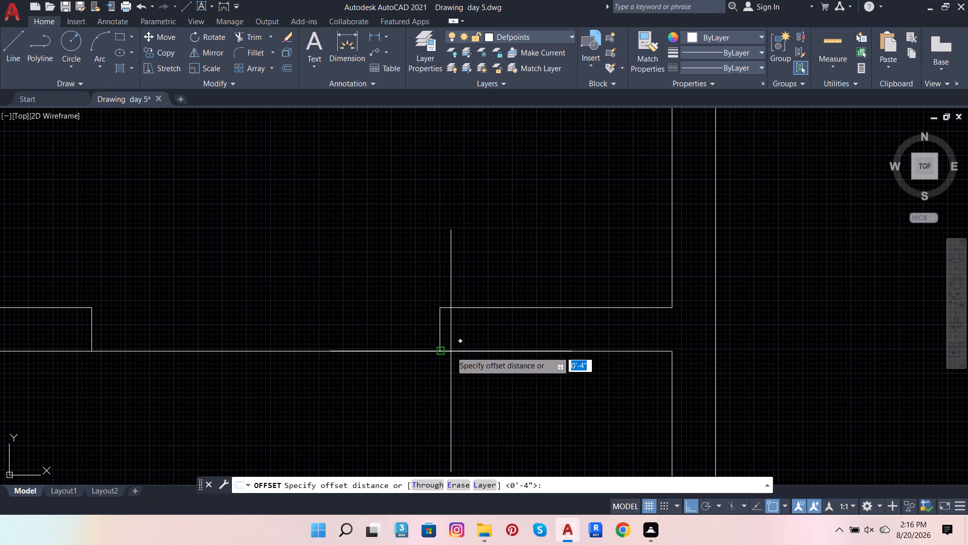
left_click(437, 350)
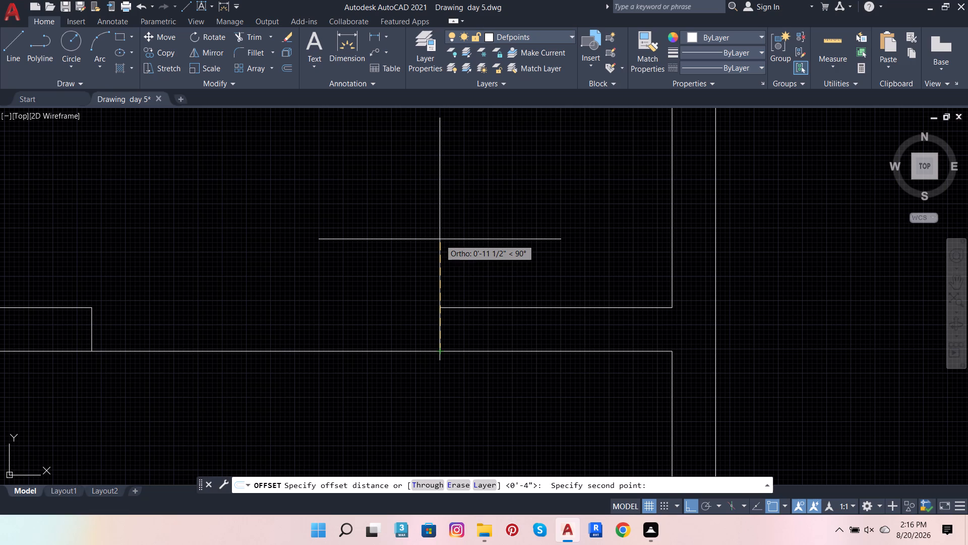
key("2")
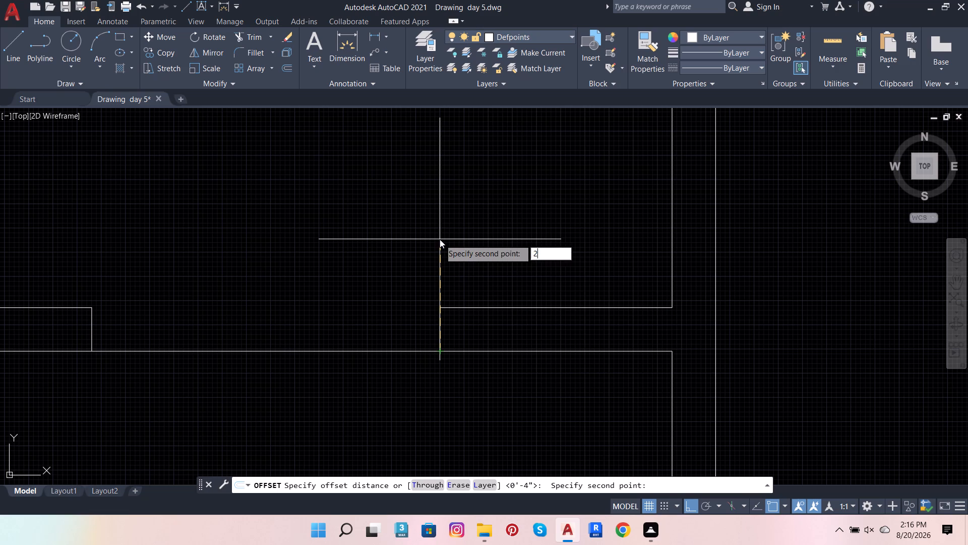
key("Return")
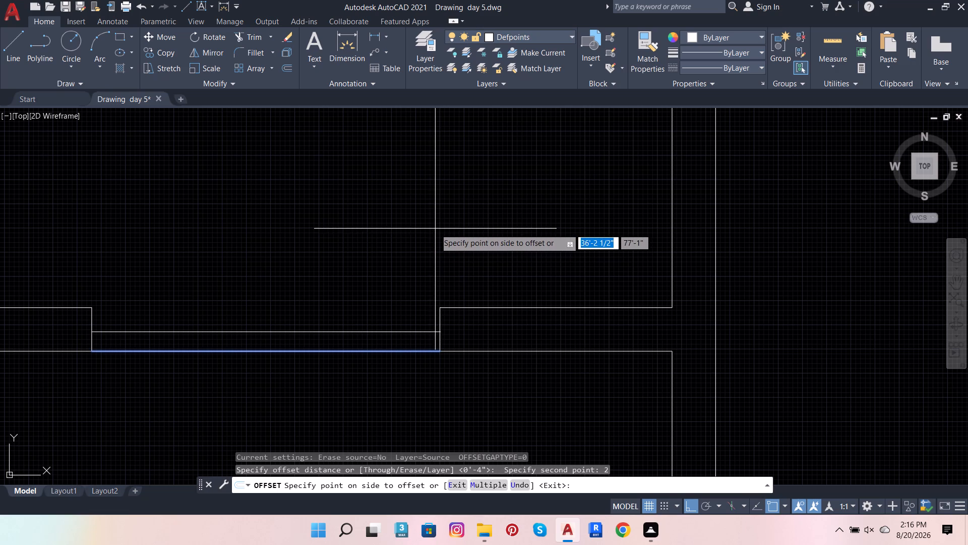
left_click(435, 229)
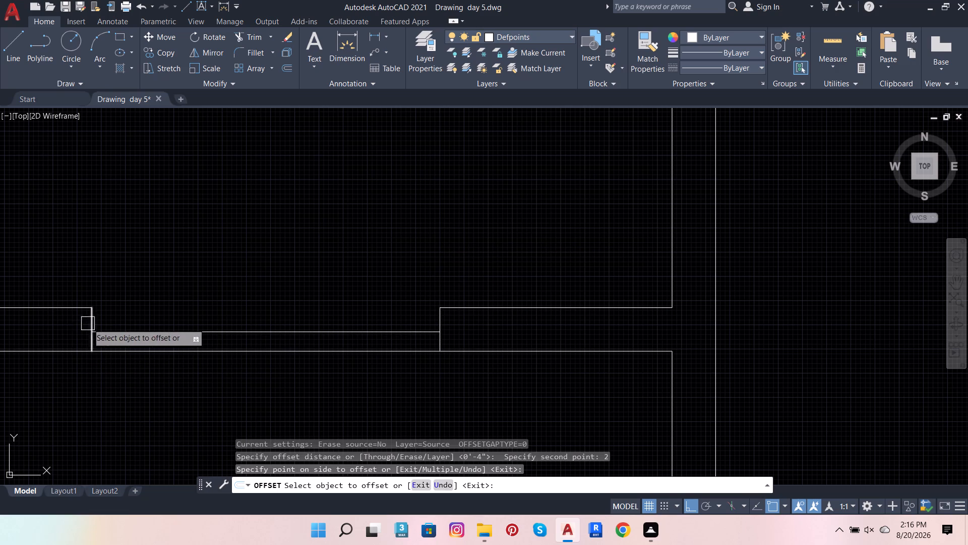
key("Escape")
Offset both jamb lines 1" inward into the opening.
scroll(97, 320, "up", 2)
left_click(84, 330)
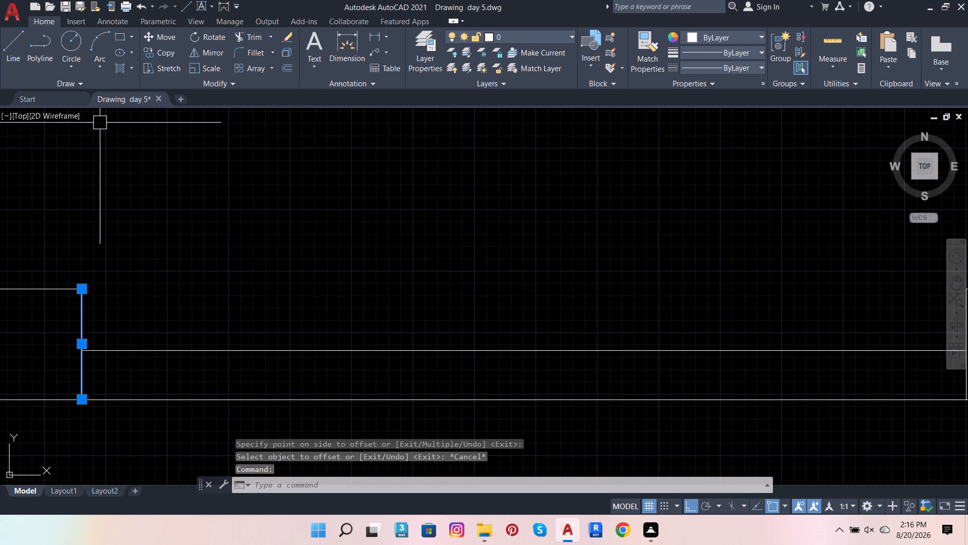
left_click(285, 66)
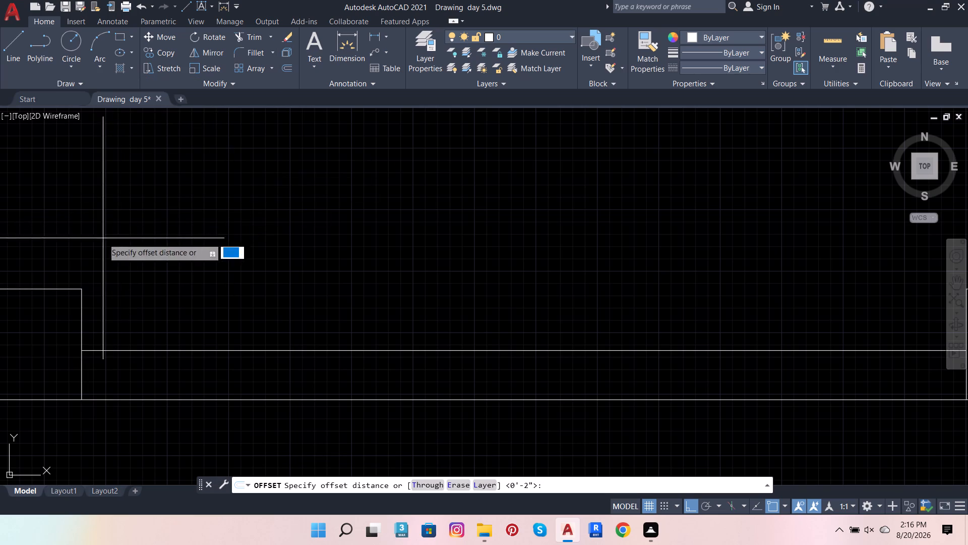
left_click(77, 290)
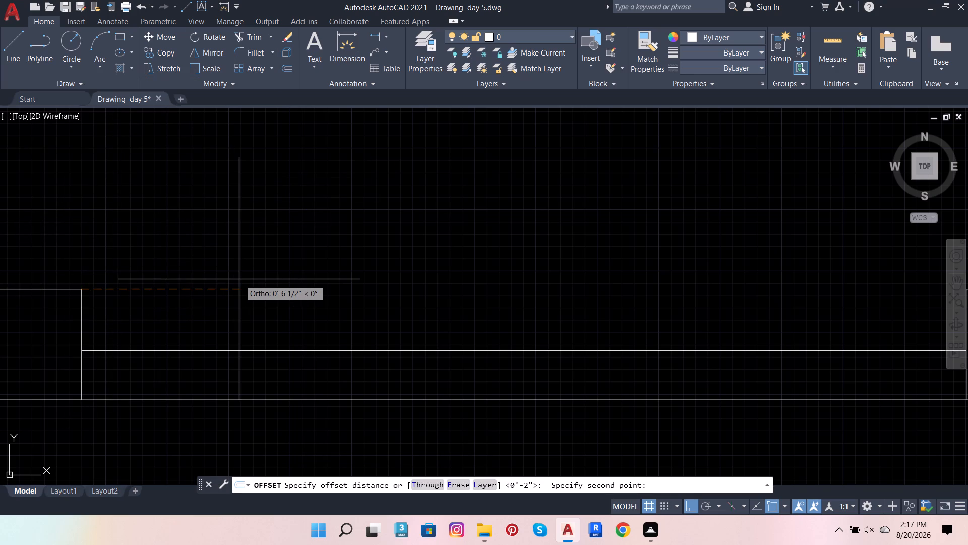
key("1")
key("Return")
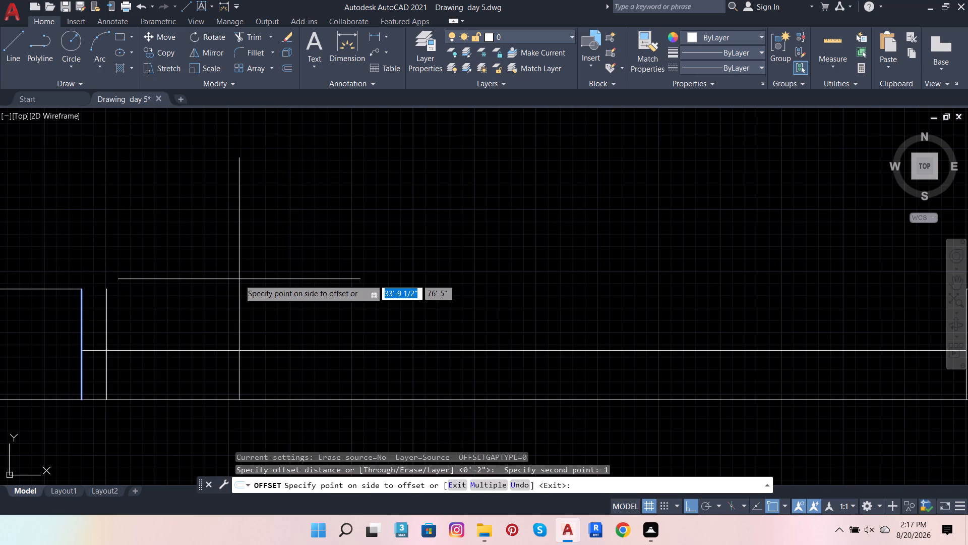
left_click(239, 279)
scroll(164, 316, "down", 2)
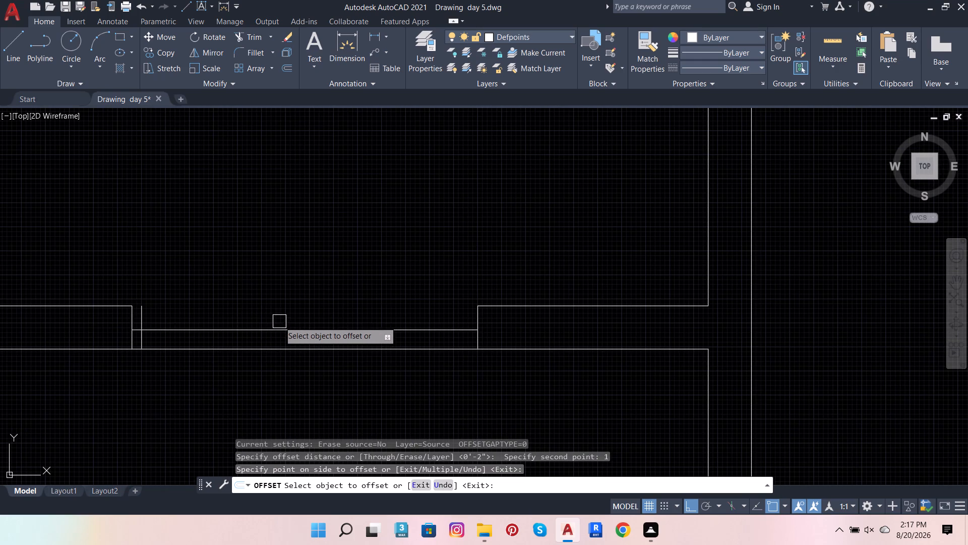
scroll(487, 317, "up", 1)
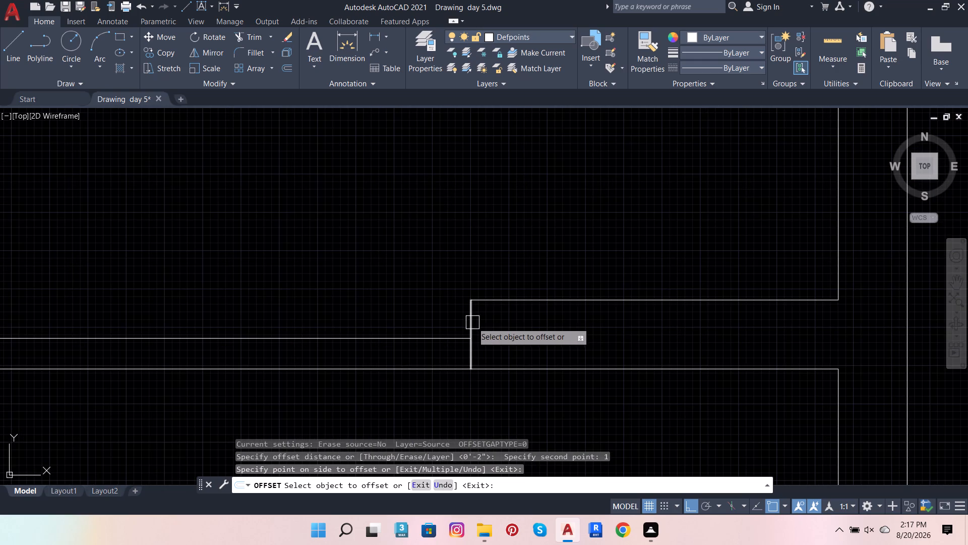
left_click(472, 322)
left_click(316, 322)
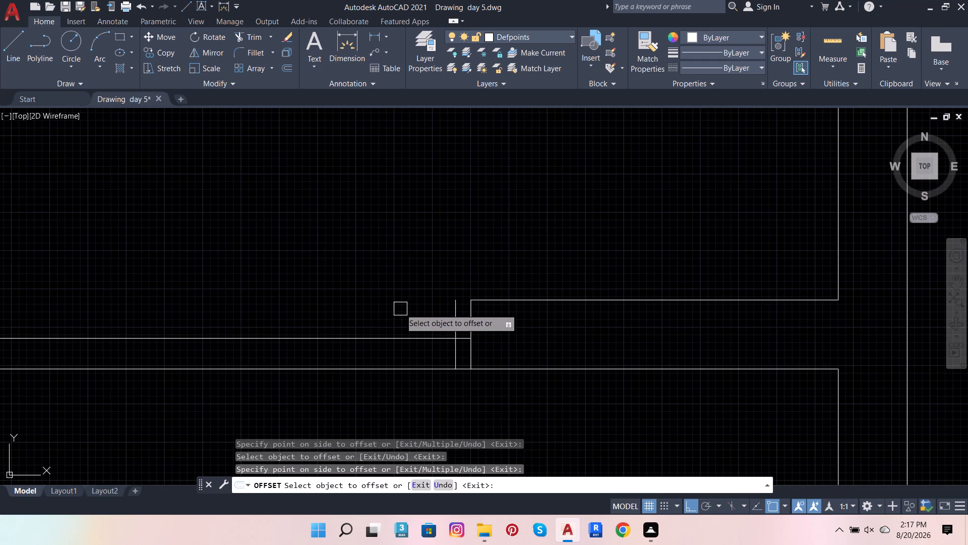
key("Escape")
key("Escape")
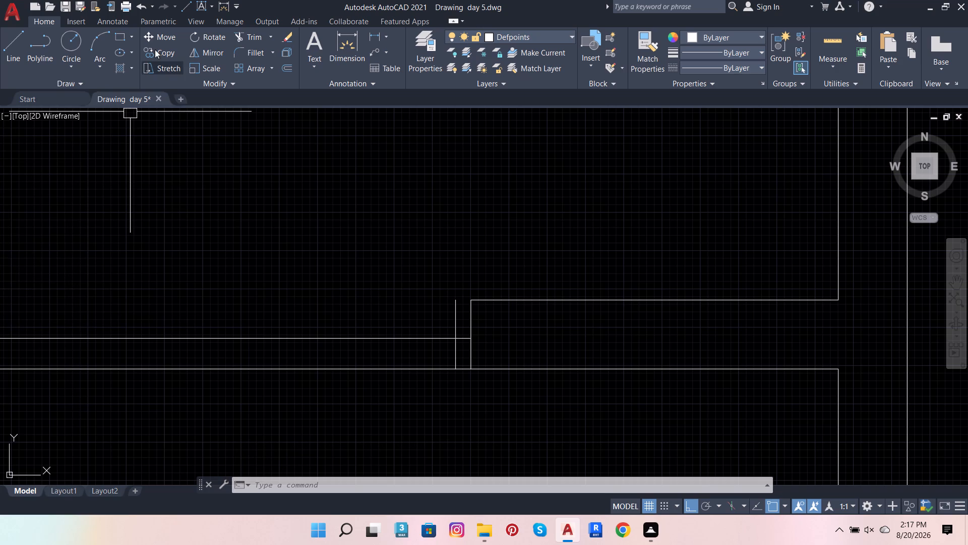
Trim the parts of both inner jamb lines that extend above the upper line across the opening.
left_click(253, 38)
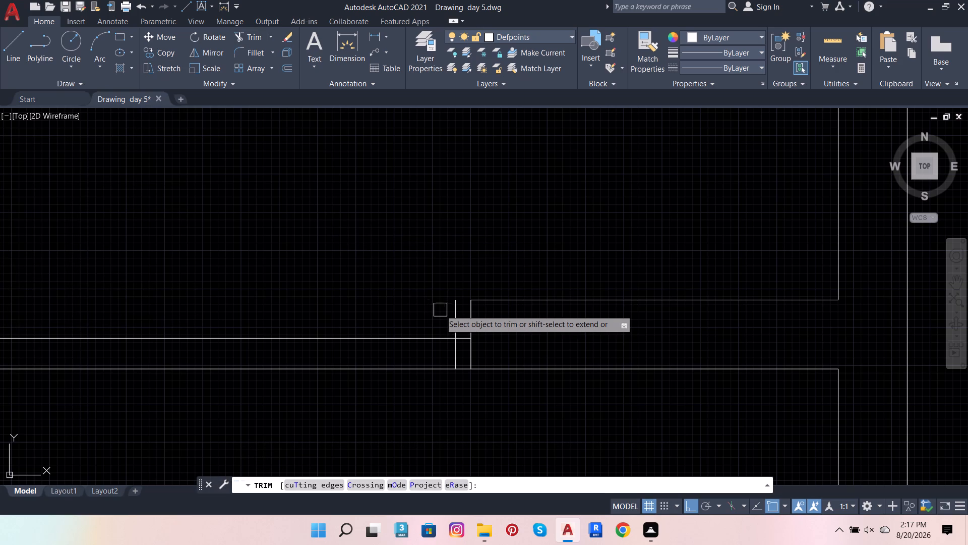
left_click(451, 311)
scroll(496, 246, "down", 2)
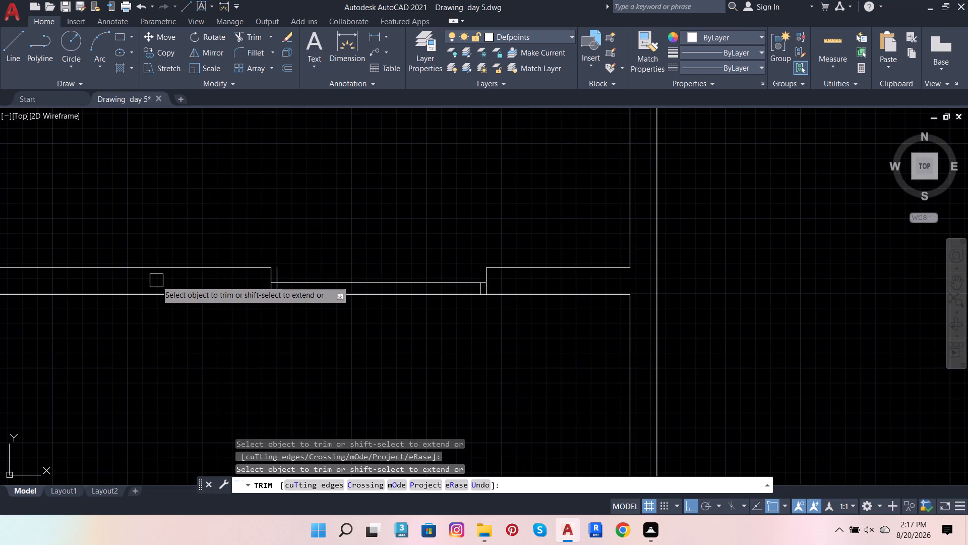
scroll(194, 273, "up", 1)
left_click(330, 274)
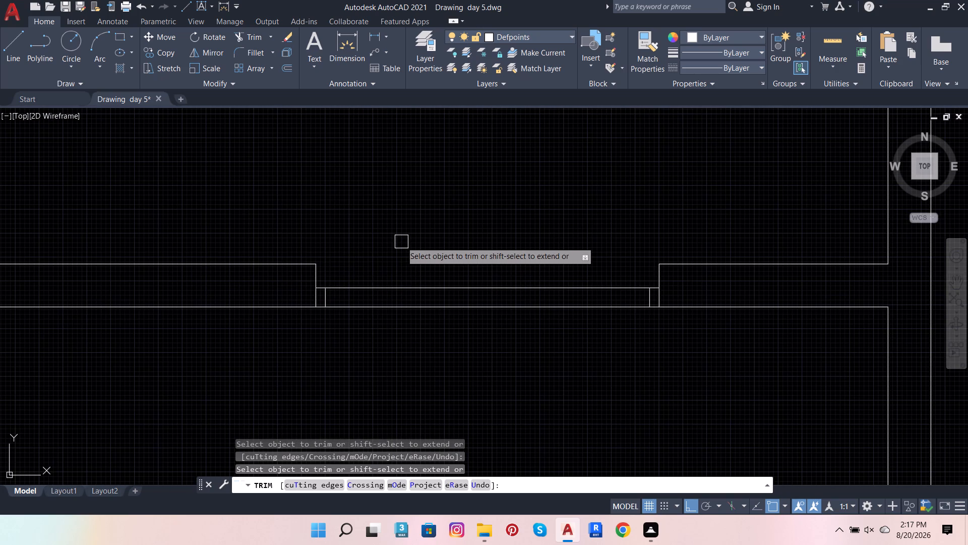
key("Escape")
key("Escape")
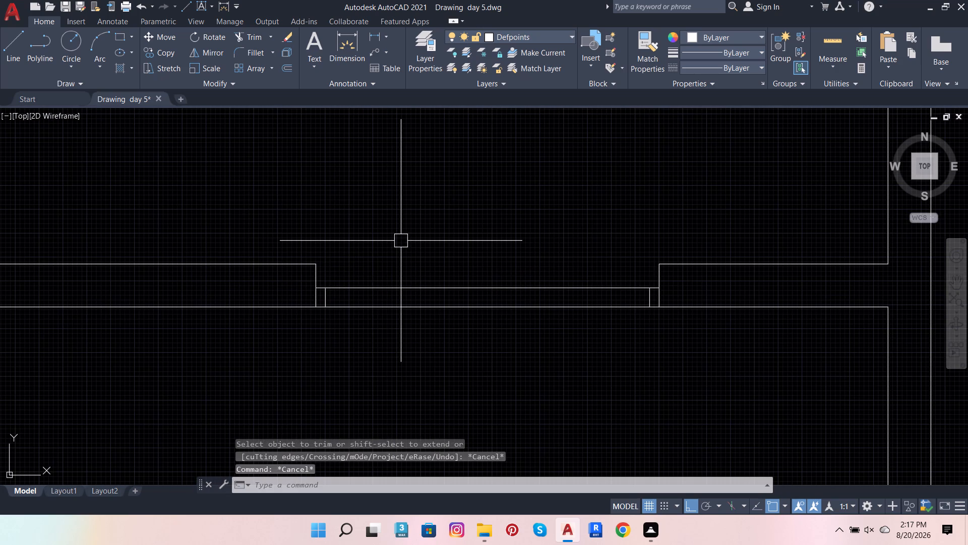
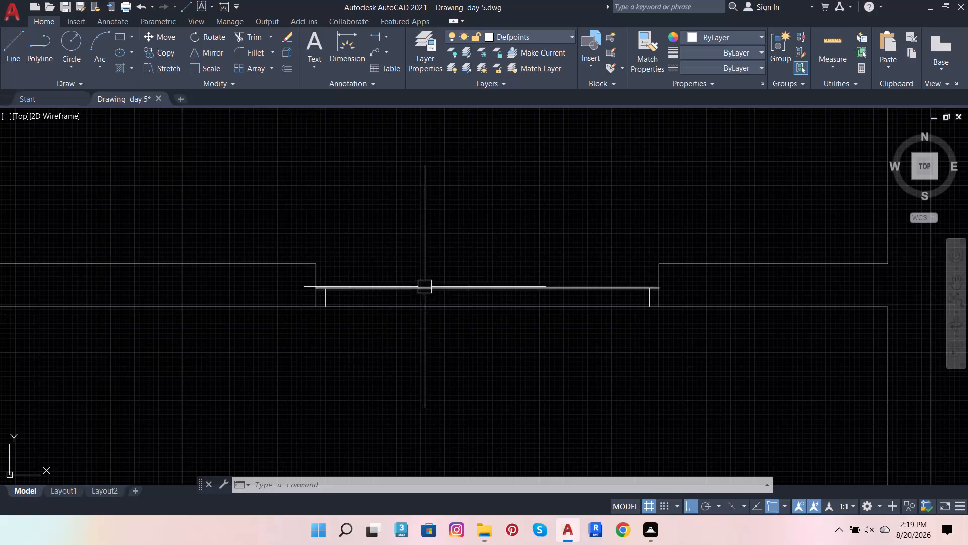
Offset the upper line across the door opening 1" upward into the wall thickness.
left_click(399, 291)
left_click(284, 68)
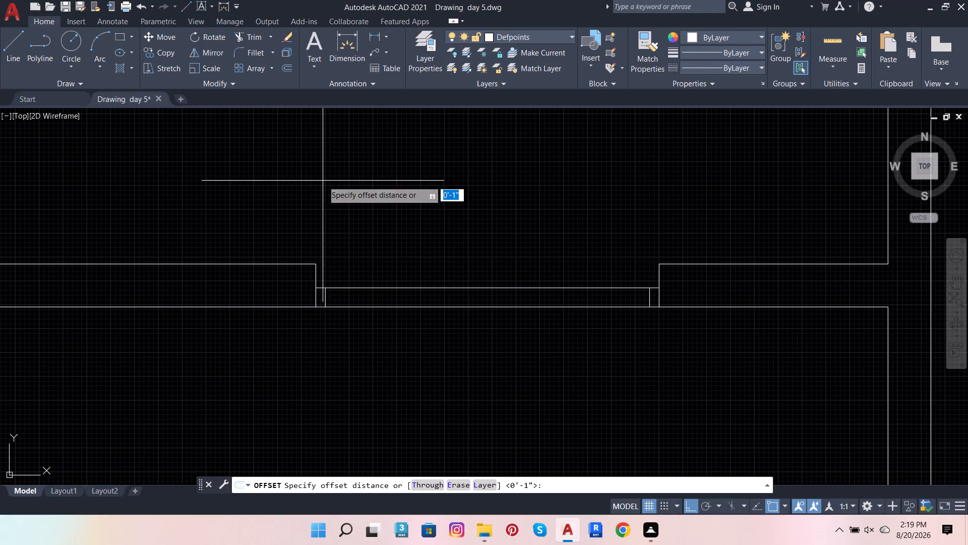
scroll(354, 255, "up", 3)
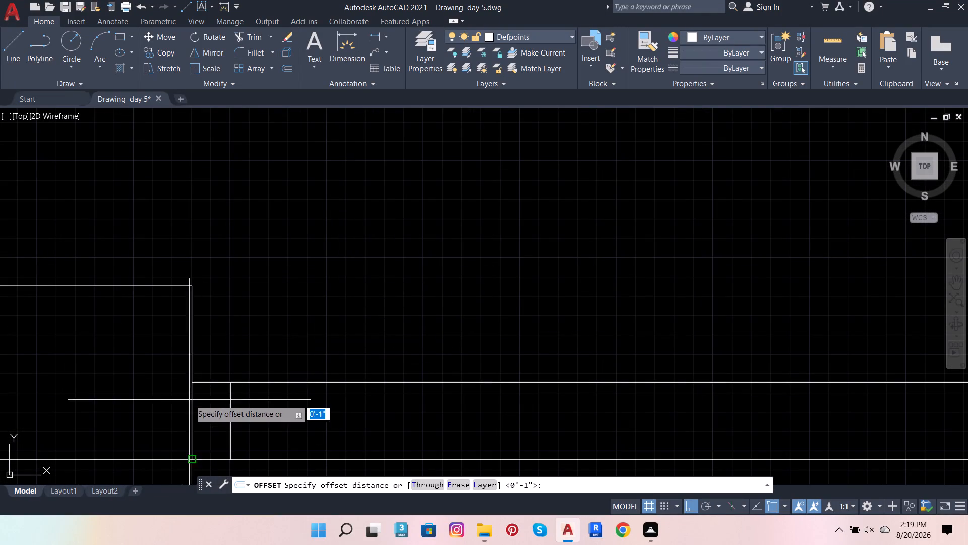
left_click(191, 385)
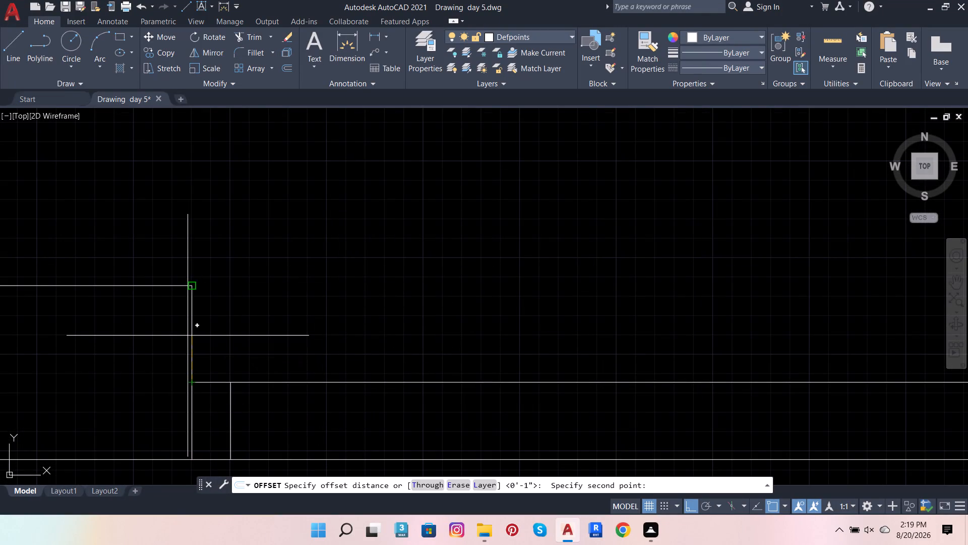
key("1")
key("Return")
left_click(188, 336)
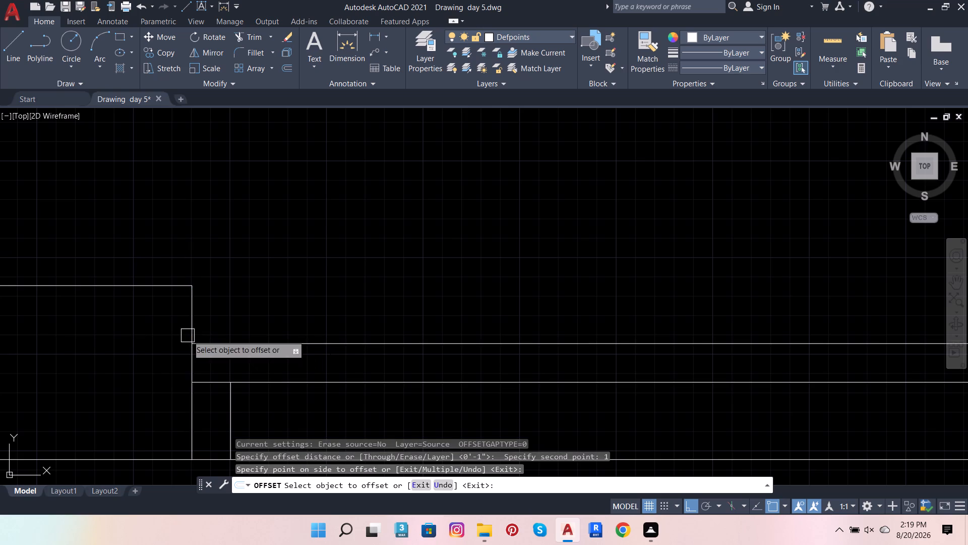
key("Escape")
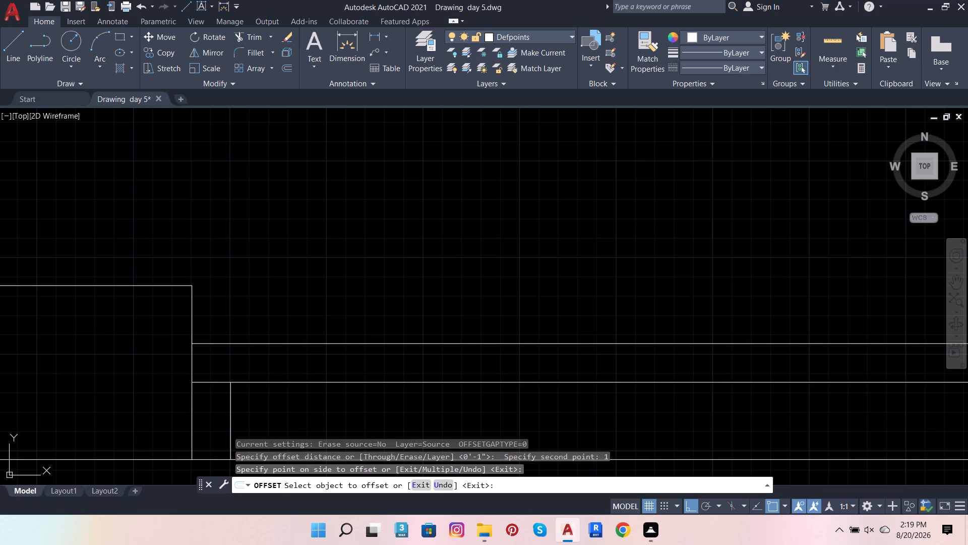
Delete the original upper line across the opening, just below its offset copy.
left_click(311, 382)
key("Delete")
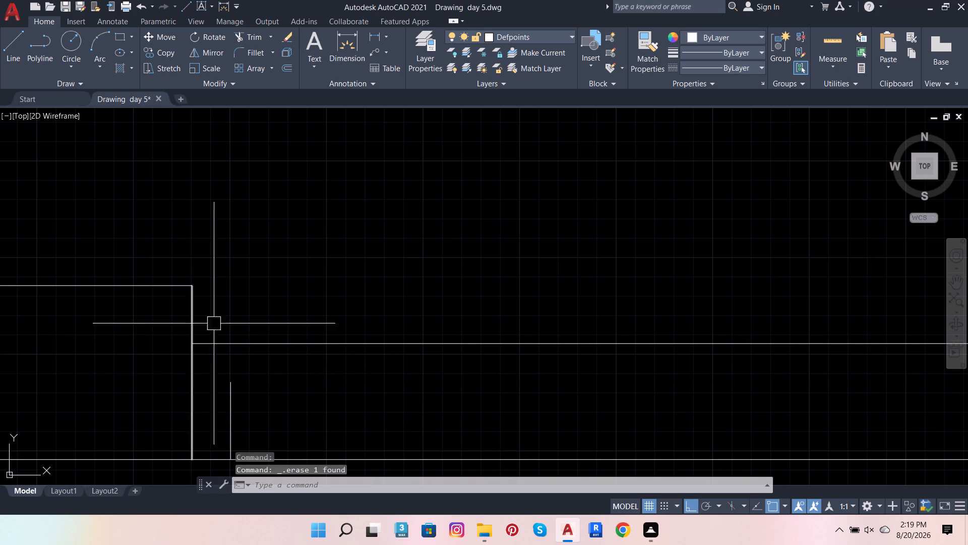
Extend both inner jamb lines up to the remaining upper line across the opening.
left_click(248, 39)
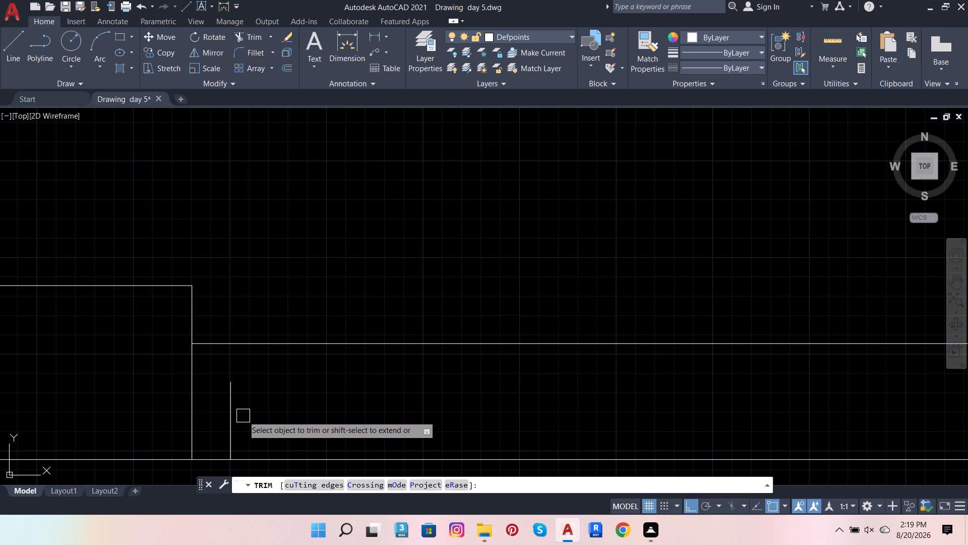
left_click(230, 412, "shift")
scroll(139, 387, "down", 3, "shift")
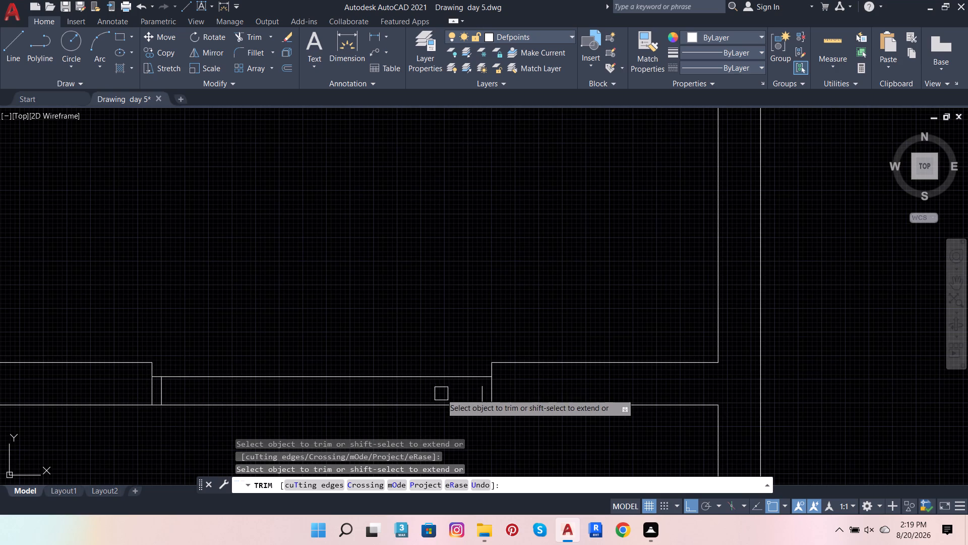
left_click(482, 396, "shift")
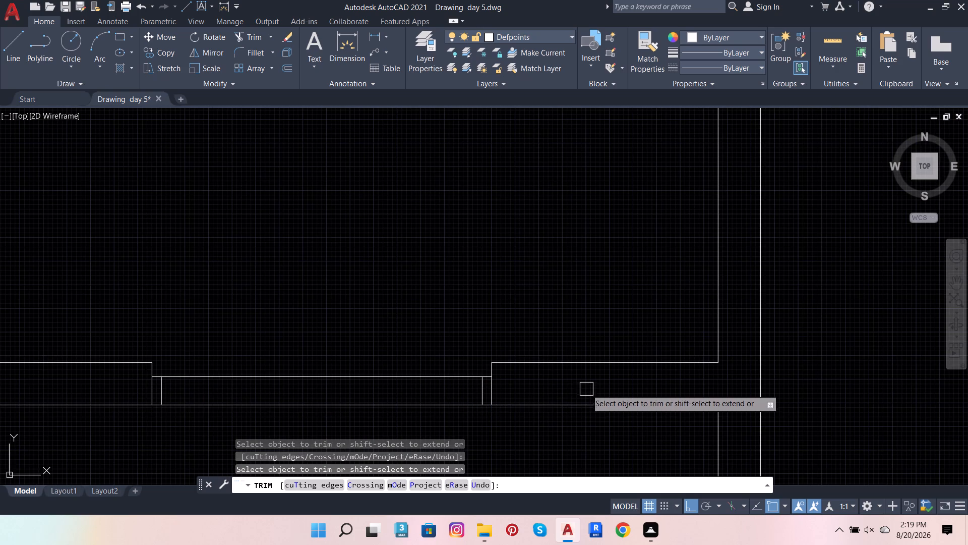
key("Escape")
key("Escape")
key("Escape")
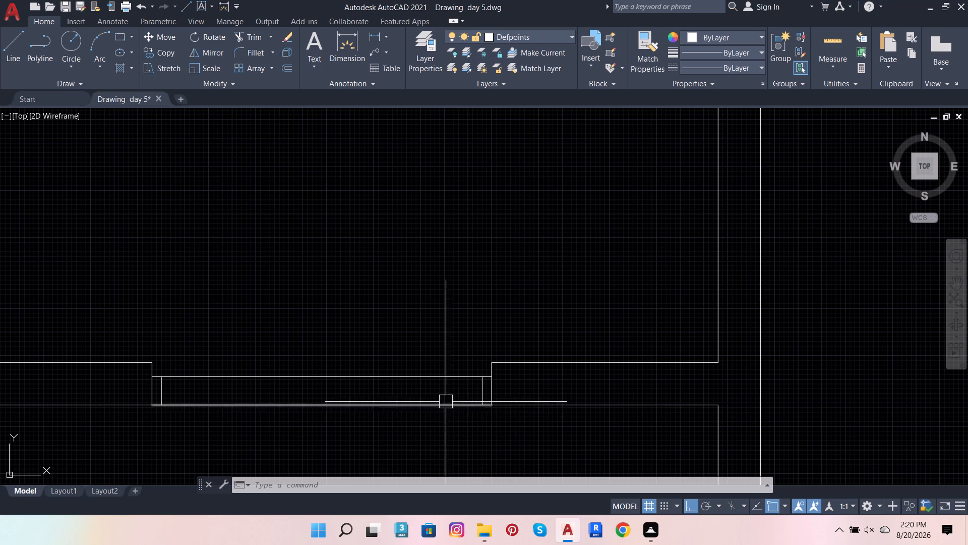
Trim away the part of the upper line that spans between the two inner jamb lines.
scroll(468, 386, "down", 2)
scroll(468, 386, "up", 1)
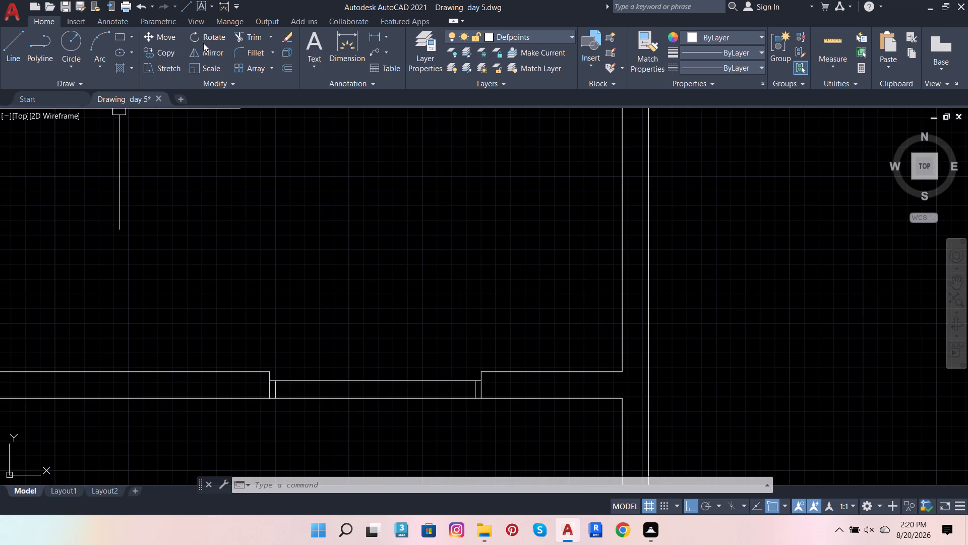
left_click(249, 40)
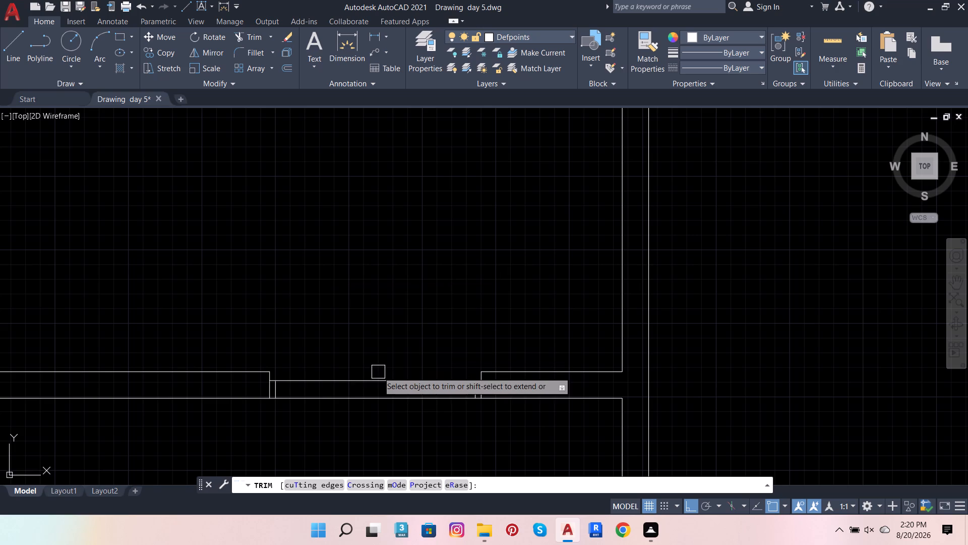
left_click(380, 376)
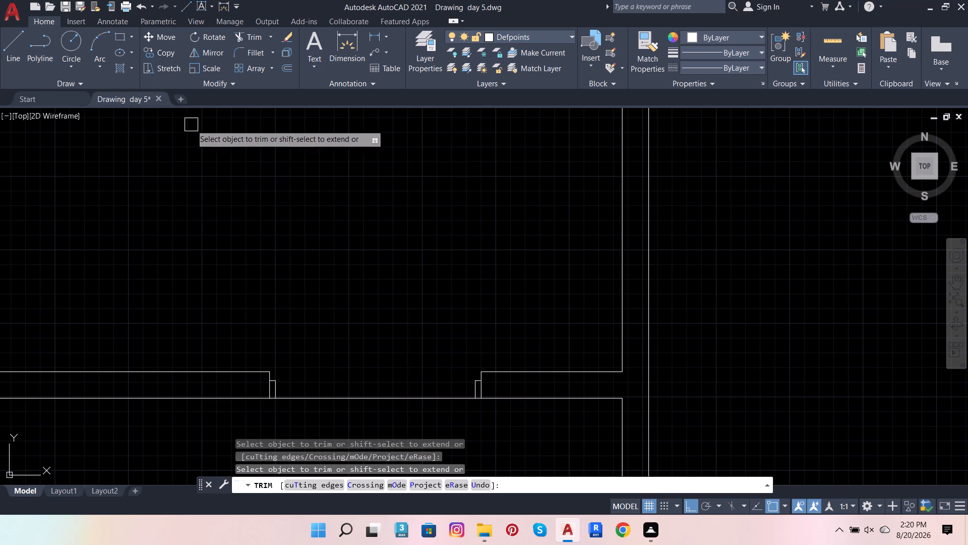
Place a horizontal dimension above the new opening, measuring the clear width between the two inner jamb lines.
left_click(345, 45)
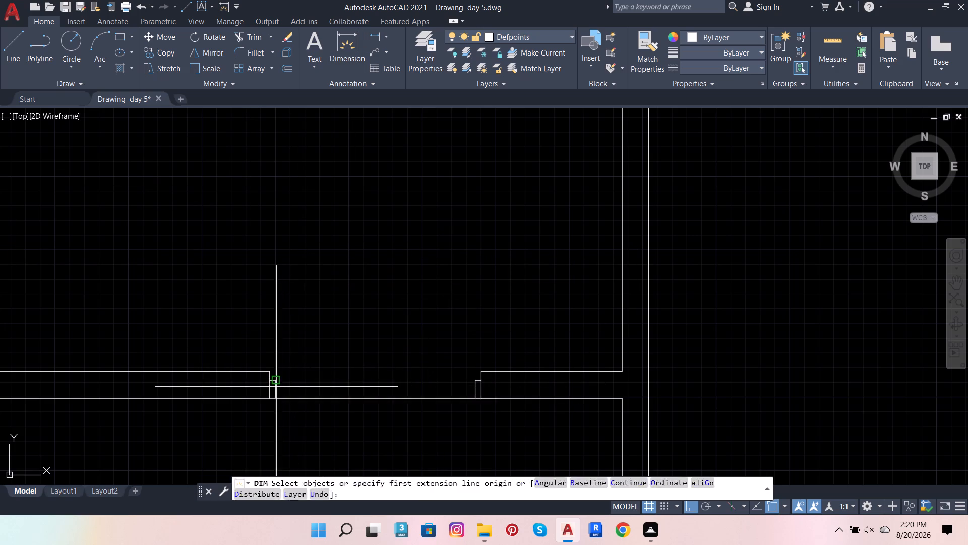
left_click(274, 383)
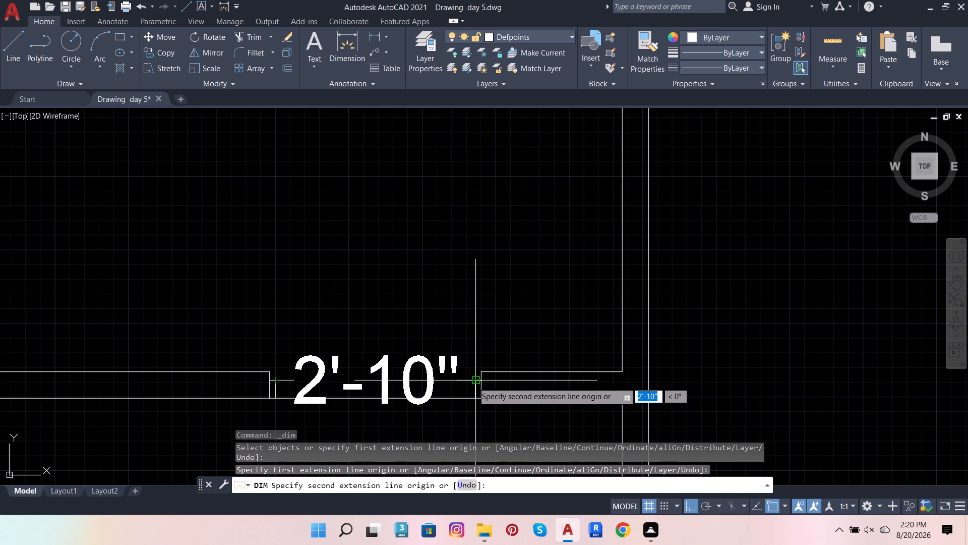
left_click(473, 382)
left_click(487, 279)
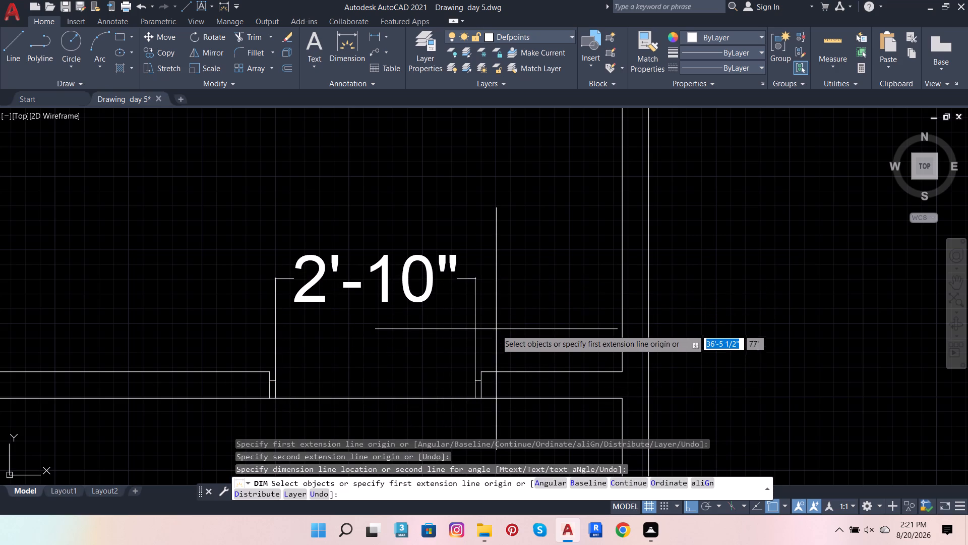
scroll(496, 333, "down", 2)
key("Escape")
key("Escape")
key("Escape")
key("Escape")
key("Escape")
key("Escape")
key("Escape")
key("Escape")
key("Escape")
key("Escape")
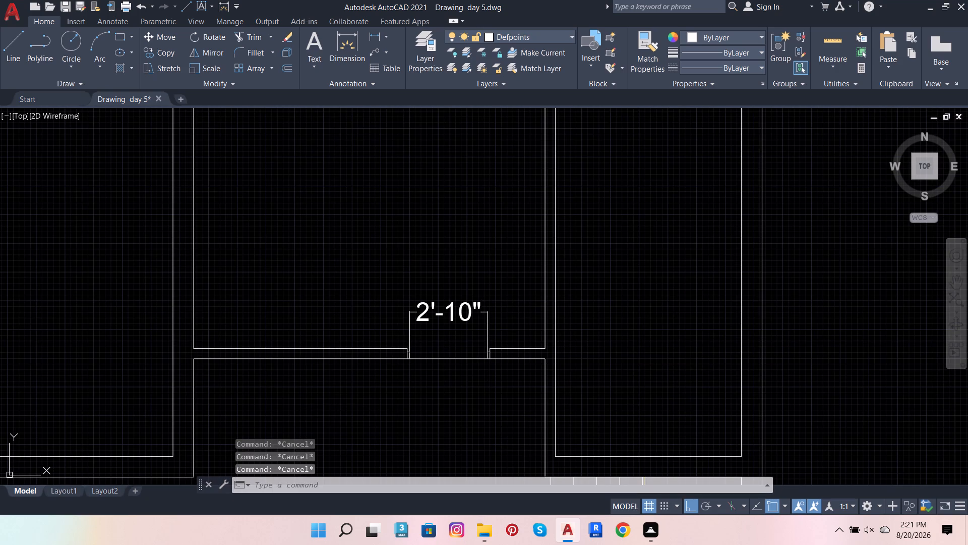
key("Escape")
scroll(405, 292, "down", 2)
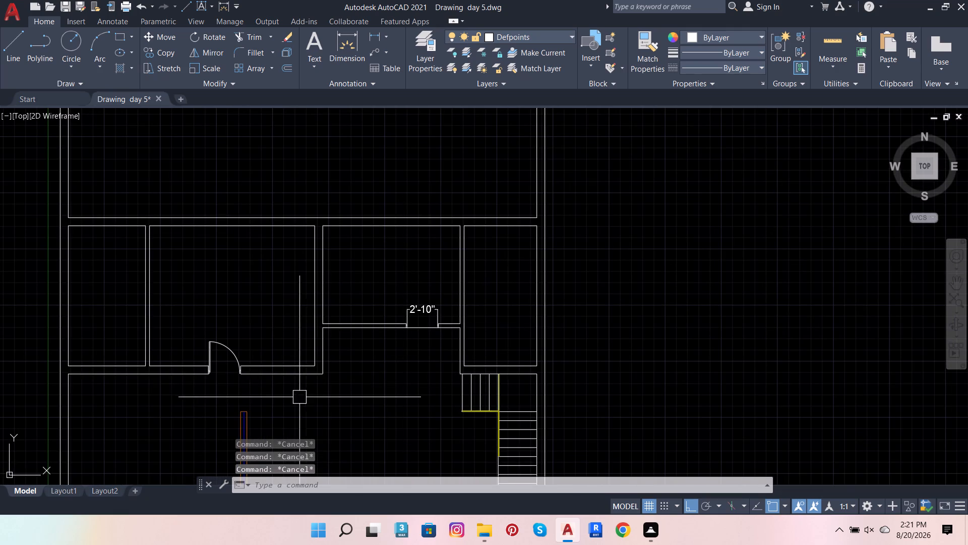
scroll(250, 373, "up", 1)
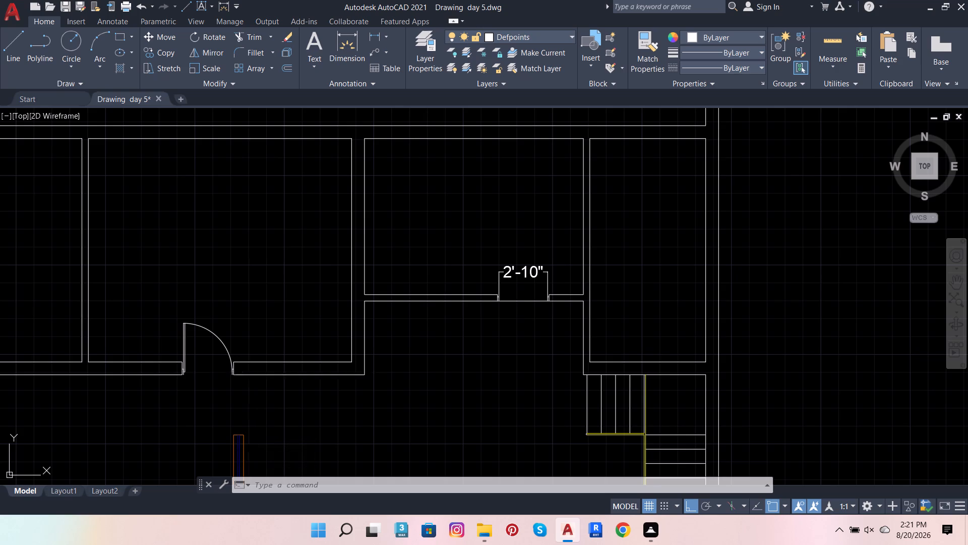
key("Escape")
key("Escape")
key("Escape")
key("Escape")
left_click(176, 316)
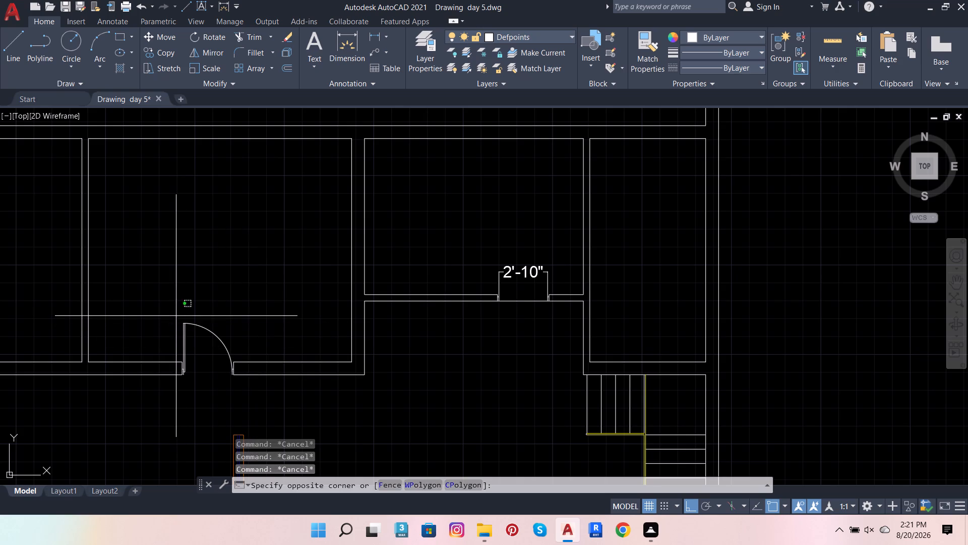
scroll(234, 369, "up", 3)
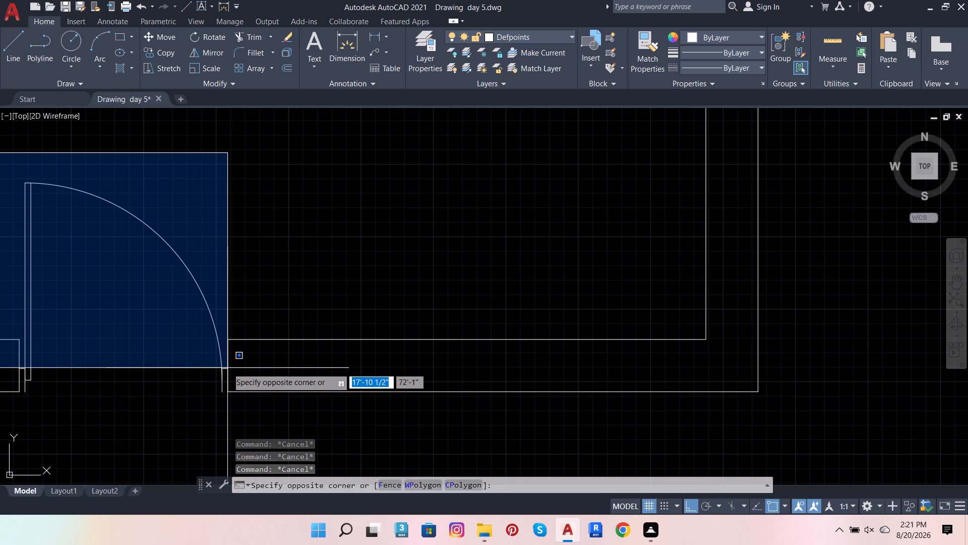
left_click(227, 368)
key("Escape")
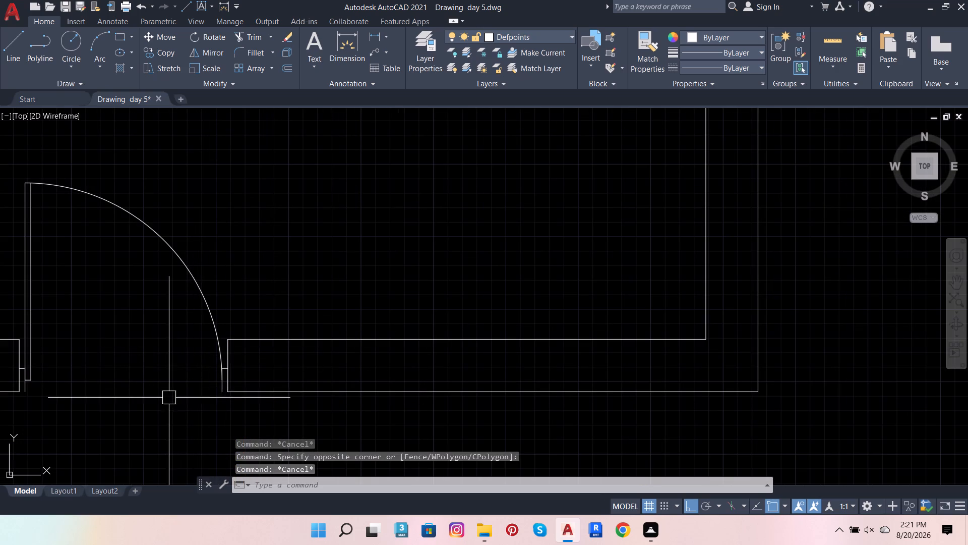
Draw a short line closing the lower end of the existing swing door's left frame jamb.
scroll(168, 398, "down", 2)
scroll(149, 418, "up", 3)
scroll(97, 404, "down", 2)
left_click(14, 40)
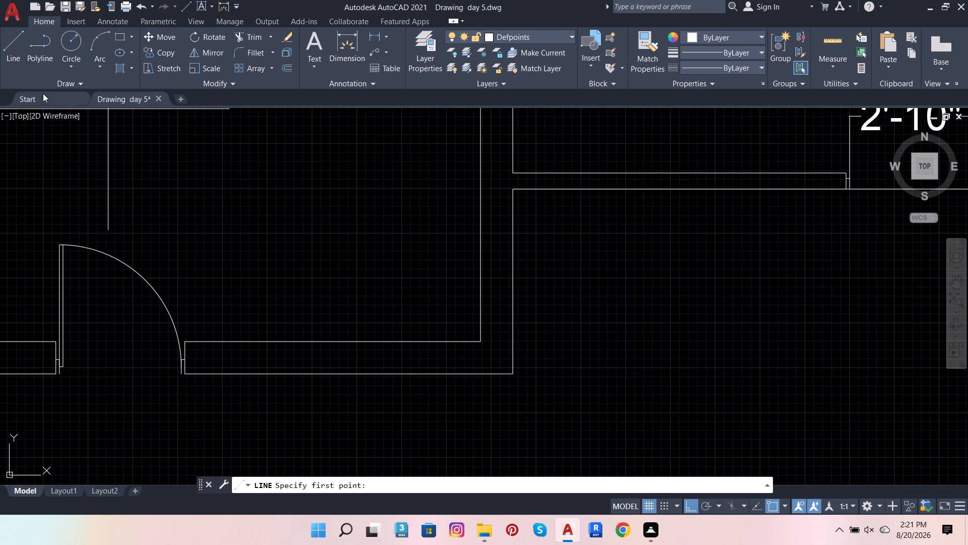
scroll(45, 332, "up", 1)
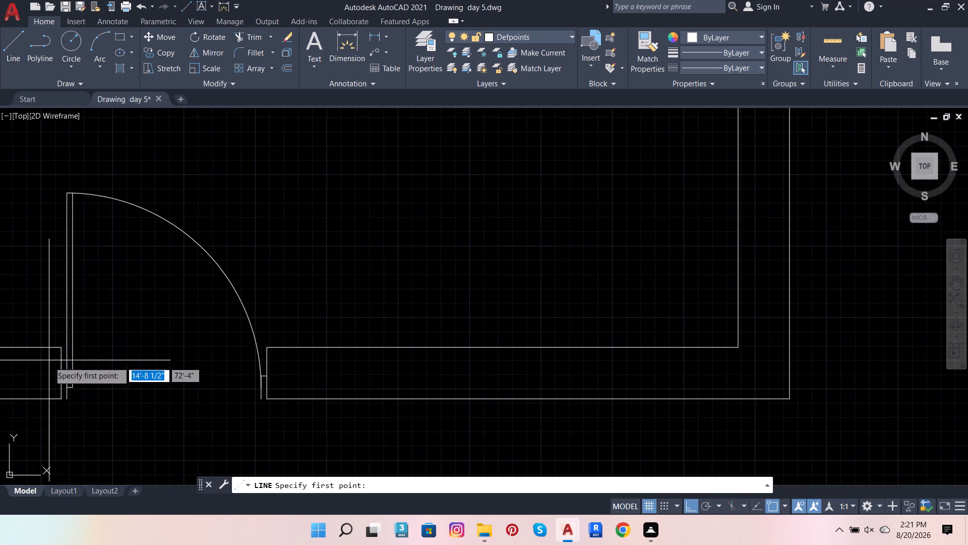
scroll(55, 396, "up", 2)
left_click(69, 400)
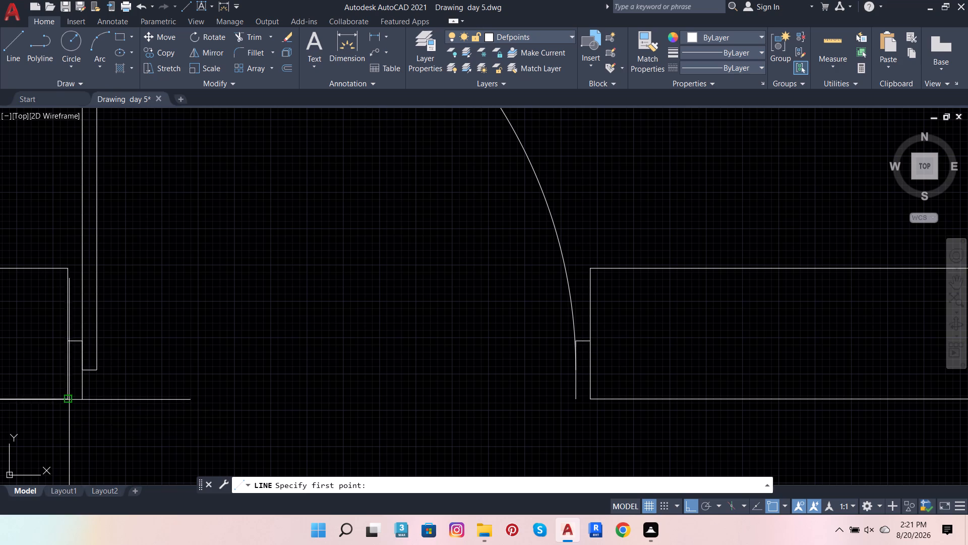
left_click(85, 403)
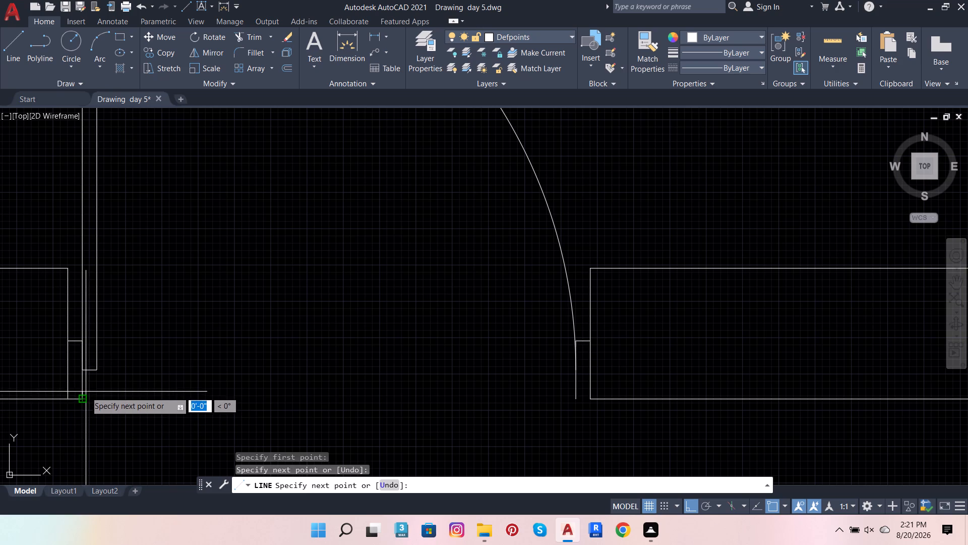
key("space")
Draw a short line closing the lower end of the existing swing door's right frame jamb.
key("space")
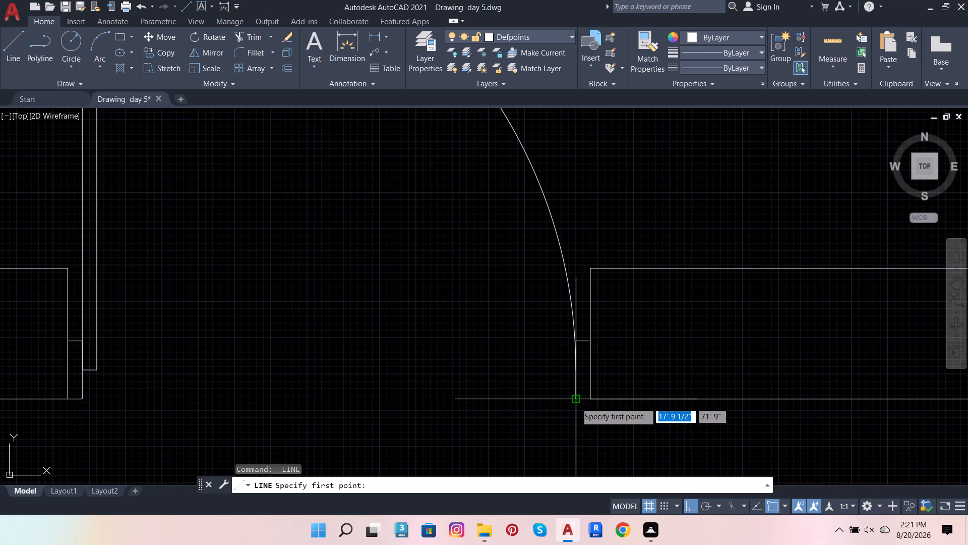
left_click(576, 402)
left_click(588, 400)
key("space")
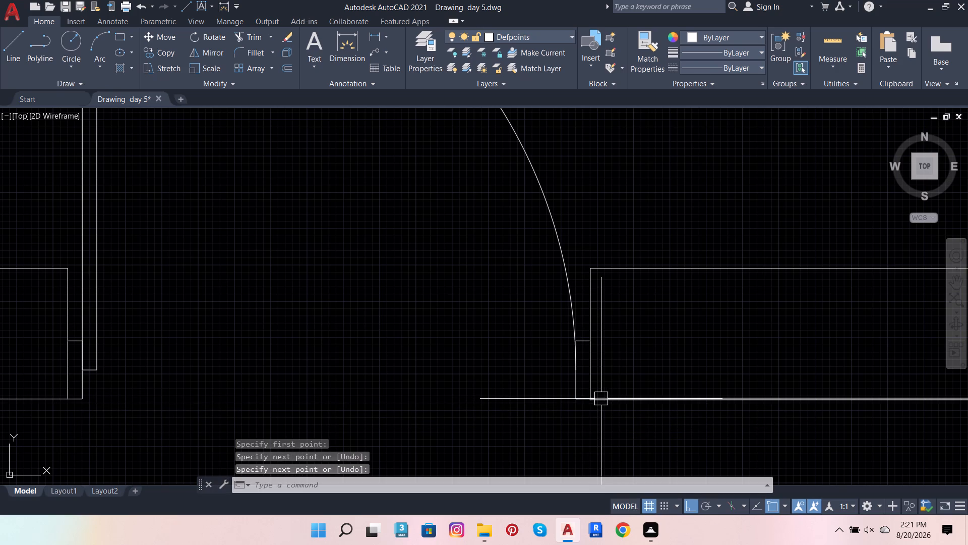
scroll(582, 430, "down", 2)
key("Escape")
key("Escape")
key("Escape")
key("Escape")
key("Escape")
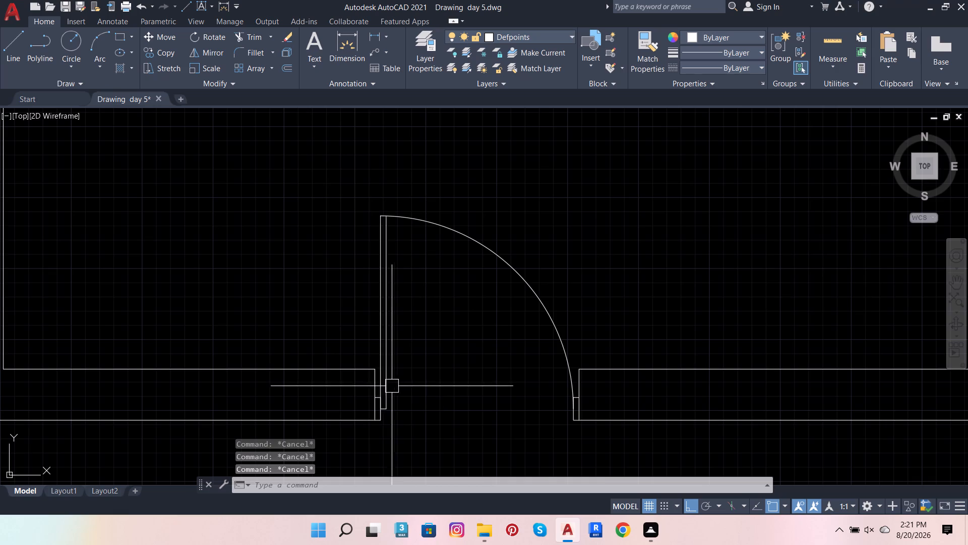
Convert the existing swing door's leaf lines and swing arc into a block named BKUHJKKUG.
scroll(377, 421, "up", 3)
left_click(398, 372)
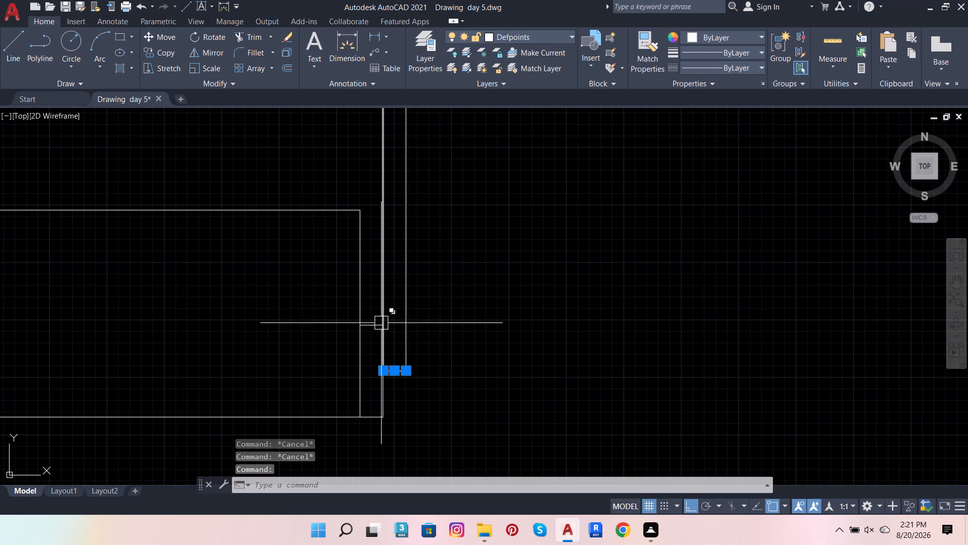
left_click(382, 300)
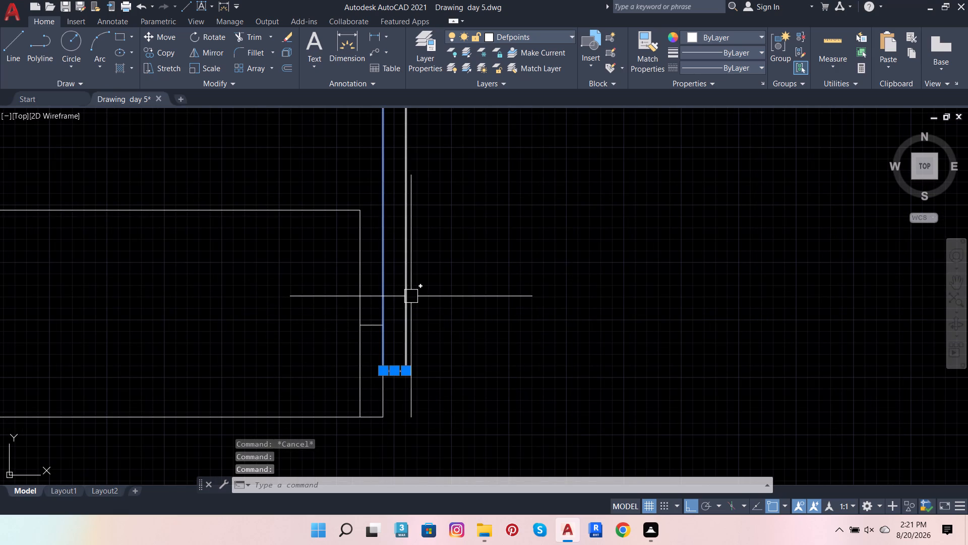
left_click(411, 296)
scroll(413, 339, "down", 1)
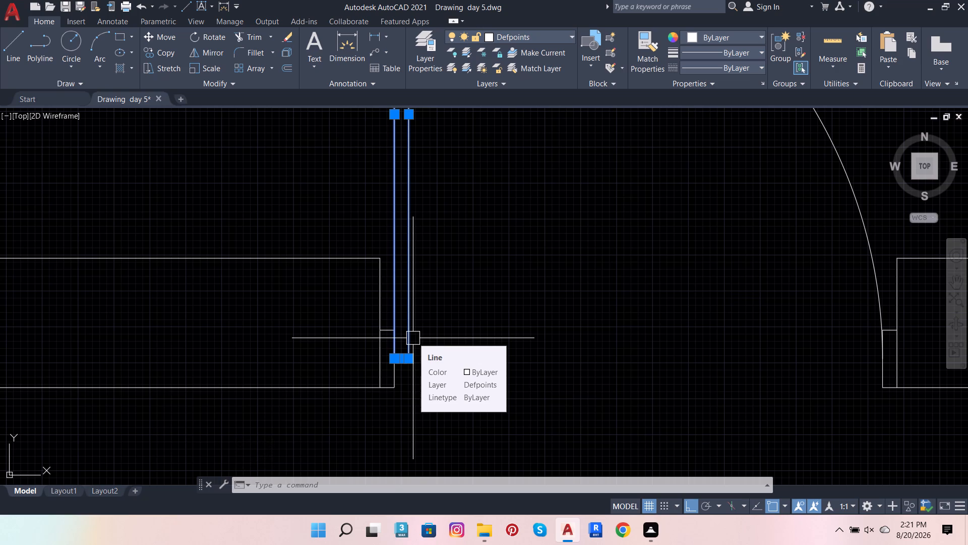
scroll(432, 428, "down", 2)
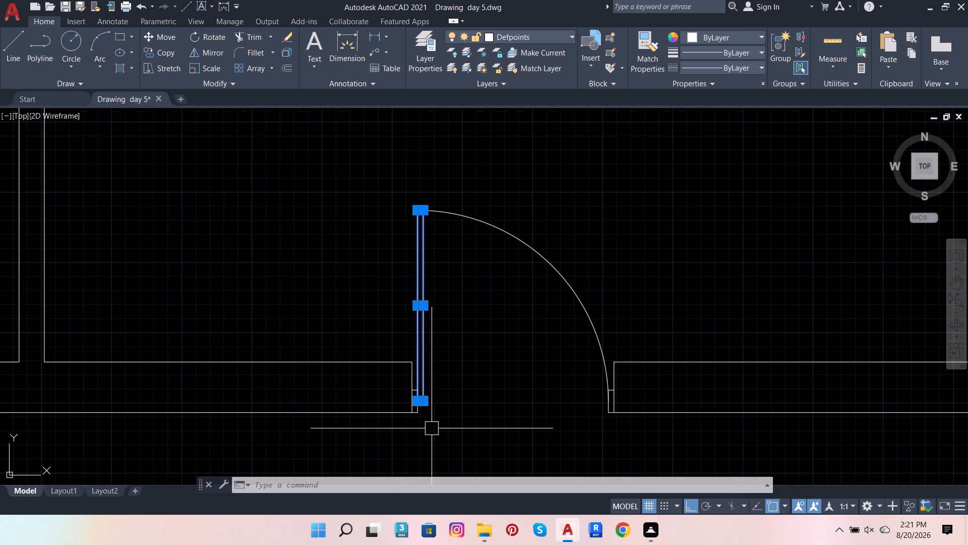
scroll(418, 225, "up", 2)
scroll(422, 156, "up", 4)
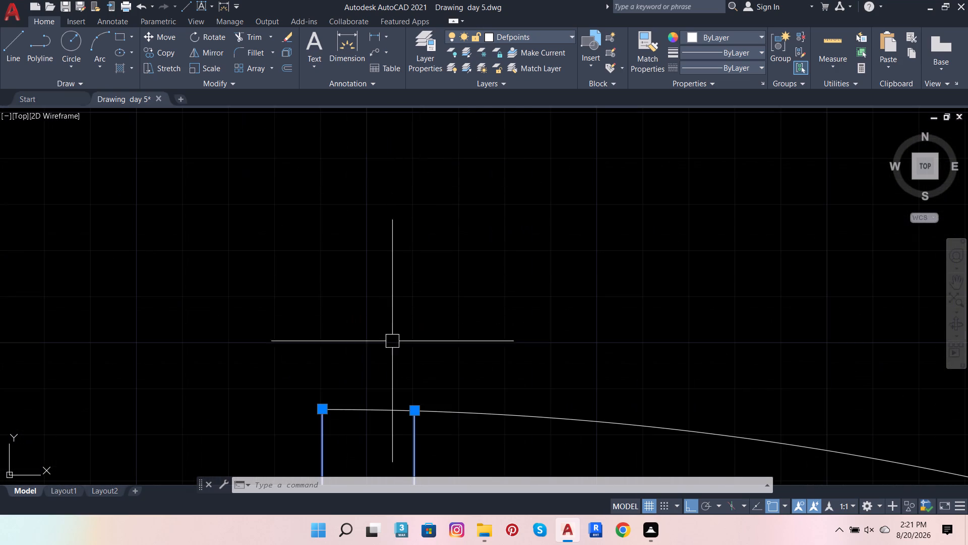
left_click(389, 414)
scroll(372, 320, "down", 7)
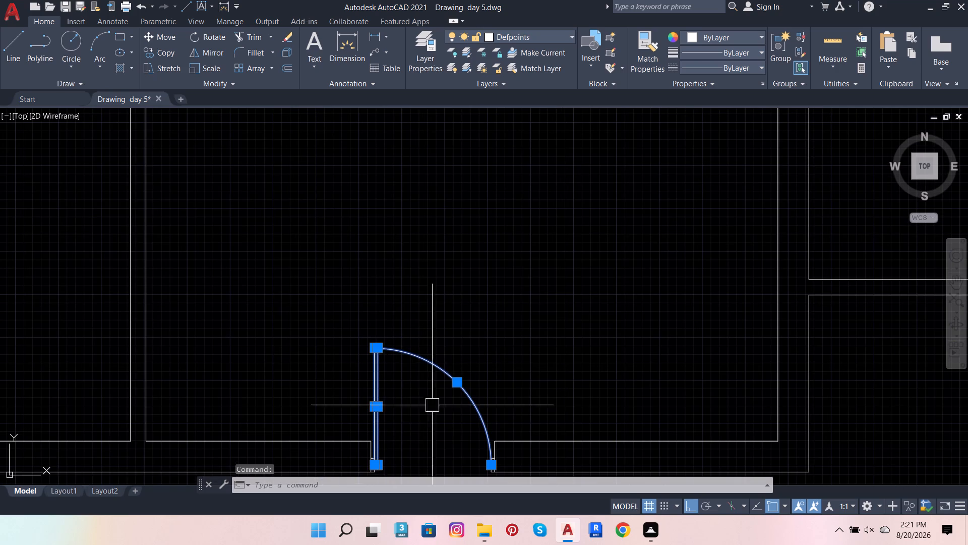
scroll(480, 388, "down", 1)
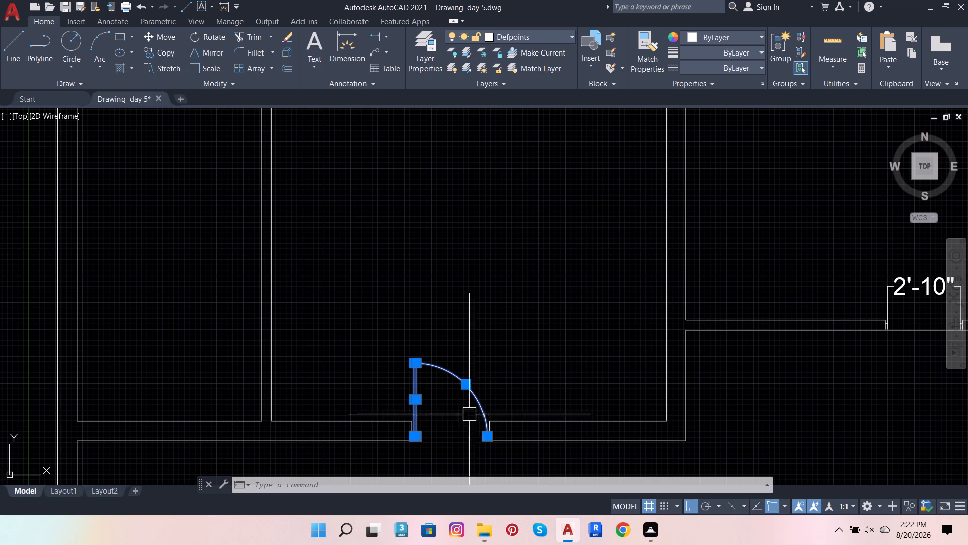
scroll(465, 440, "up", 3)
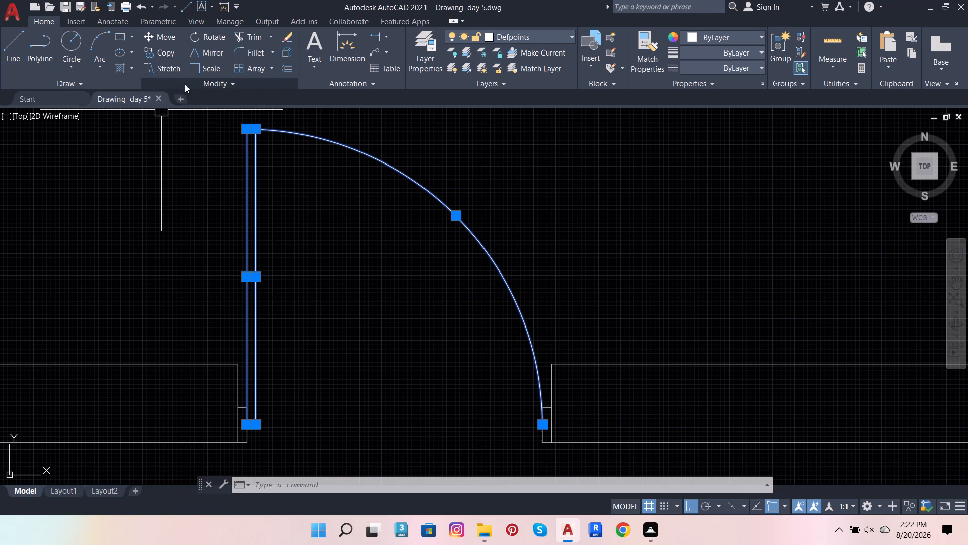
key("b")
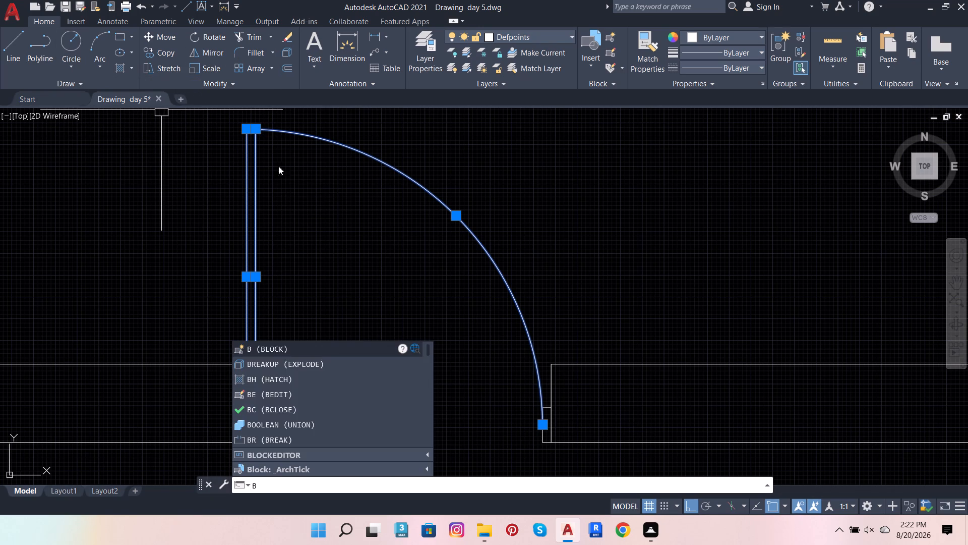
left_click(329, 347)
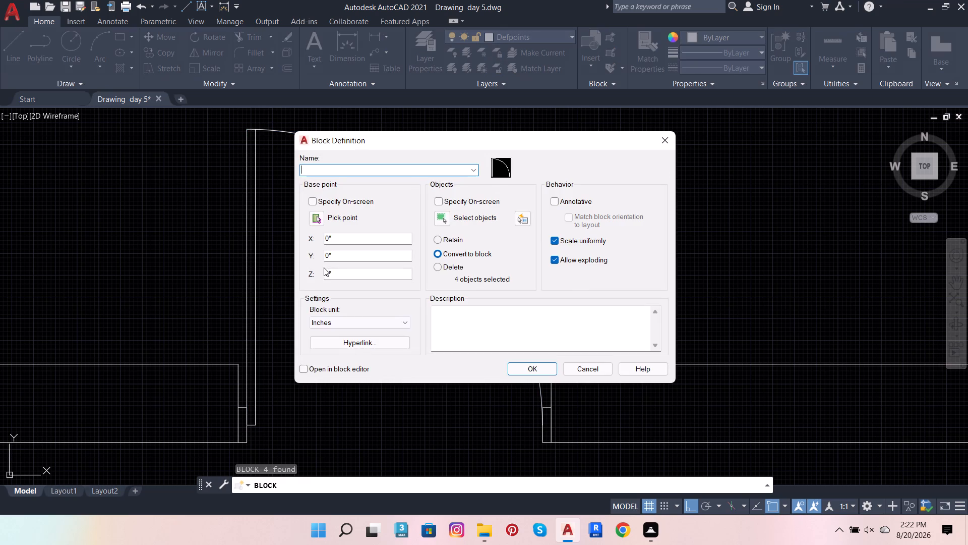
key("b")
type("KU")
type("HJ")
key("k")
type("KUG")
key("Return")
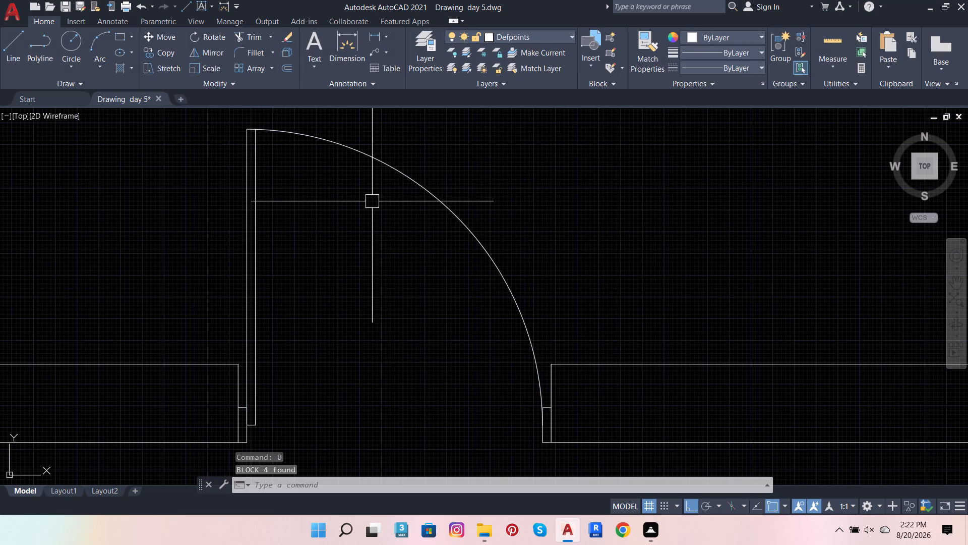
Copy the door block from the leaf's lower-left corner to the midpoint of the new opening's left inner jamb line.
left_click(259, 253)
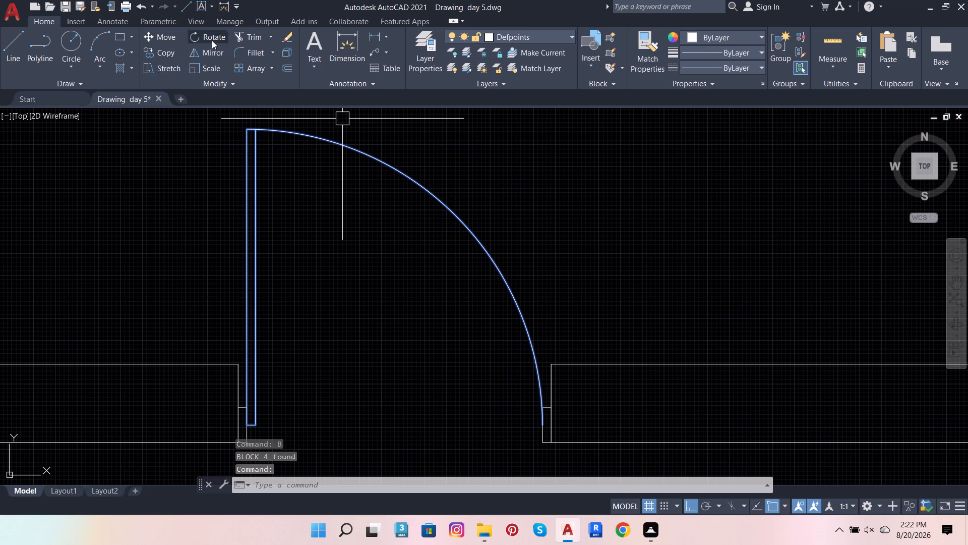
left_click(153, 59)
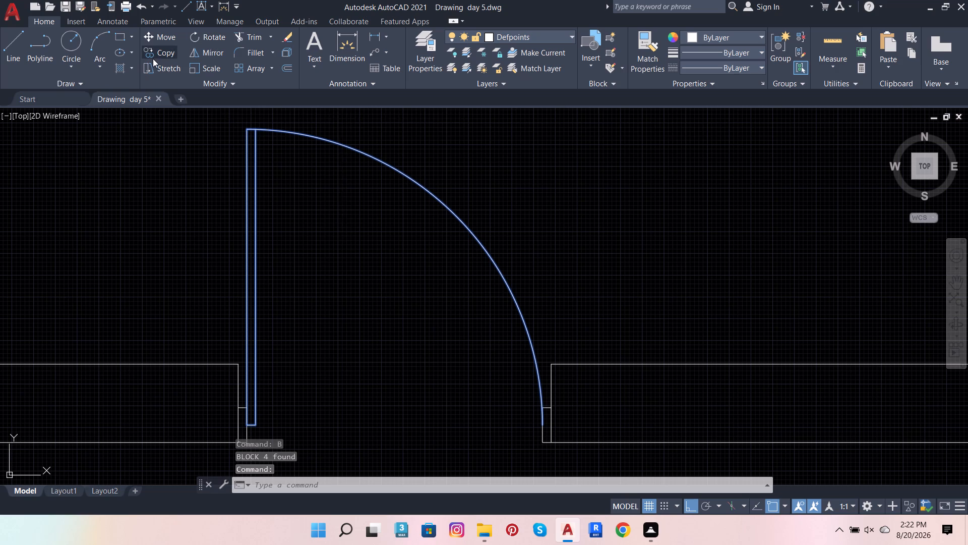
left_click(248, 424)
scroll(310, 328, "down", 7)
scroll(366, 301, "up", 4)
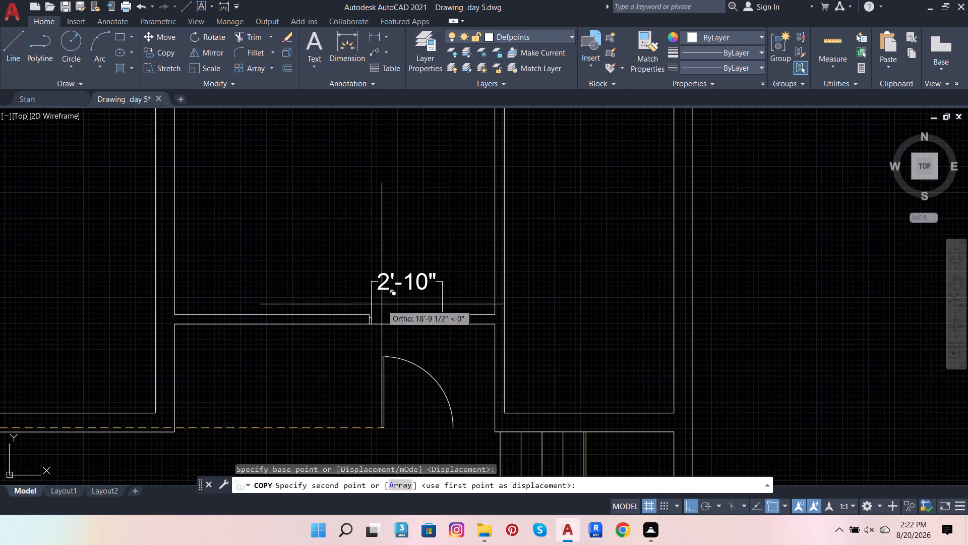
scroll(382, 304, "up", 3)
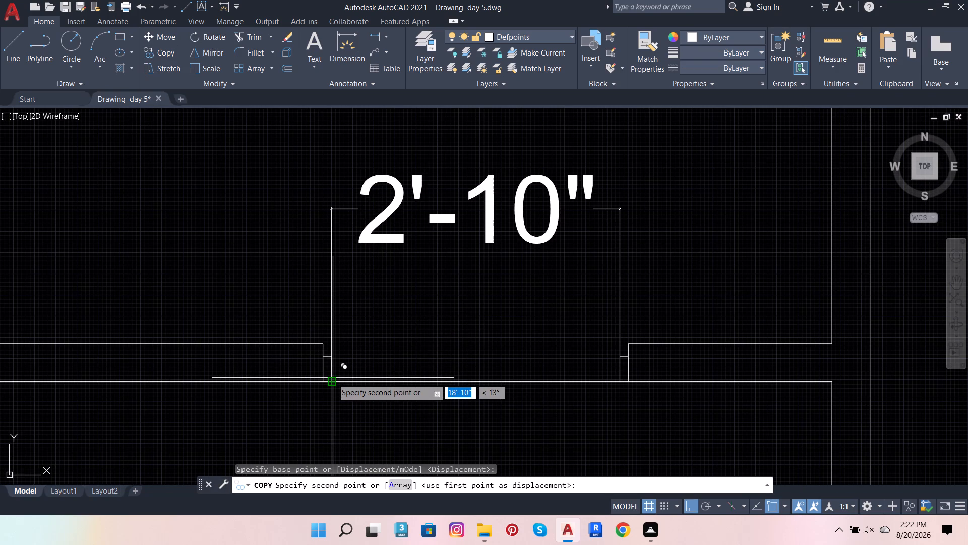
right_click(333, 378)
right_click(330, 379, "shift")
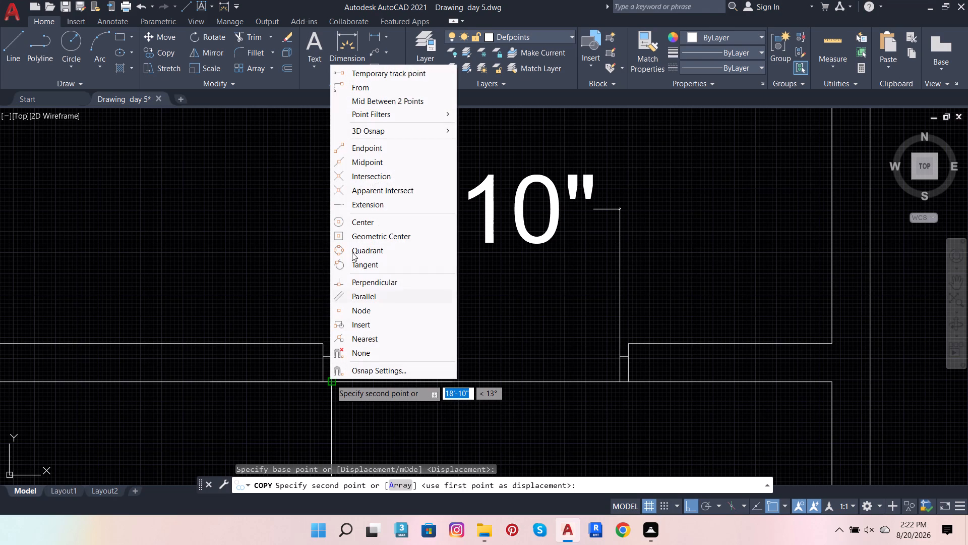
left_click(359, 161)
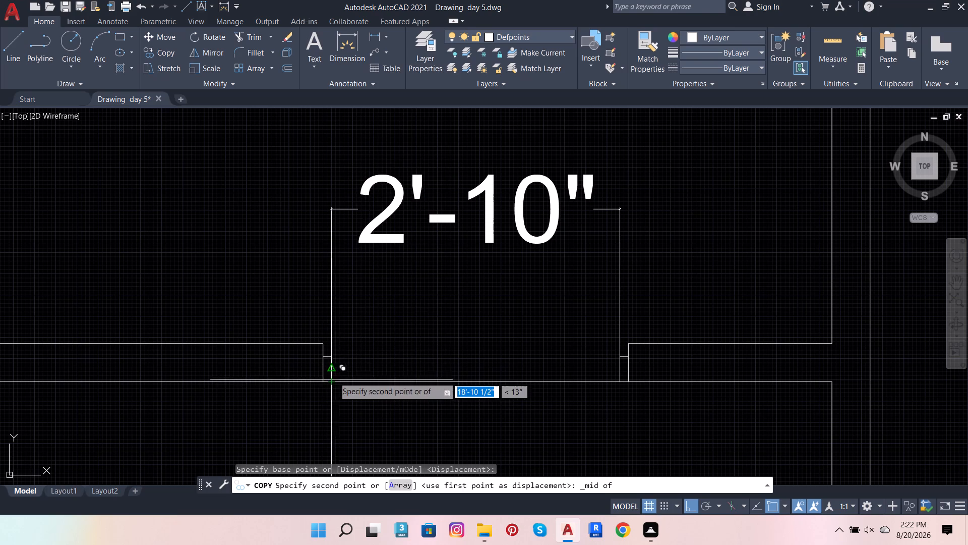
left_click(334, 370)
scroll(378, 356, "down", 2)
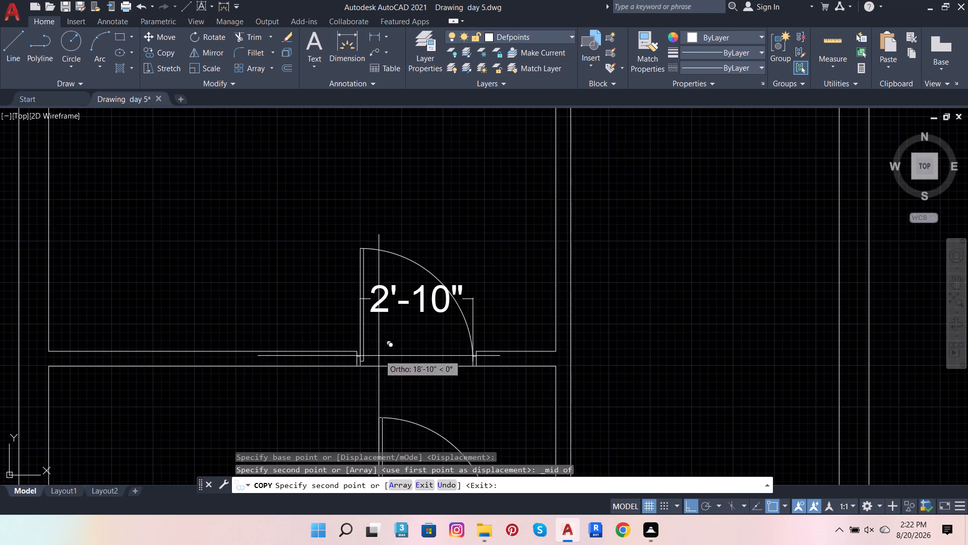
key("Escape")
Delete the clear-width dimension above the new door opening.
left_click(411, 309)
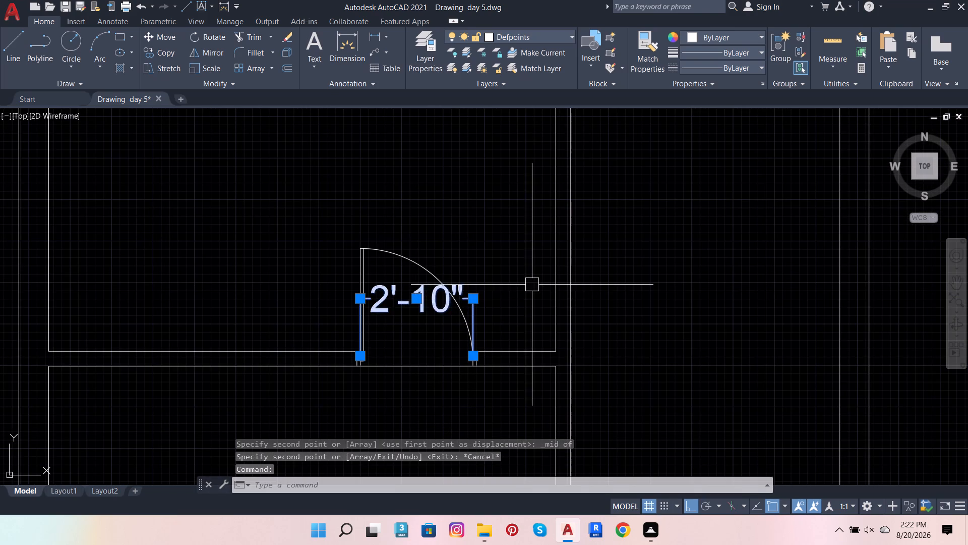
key("Delete")
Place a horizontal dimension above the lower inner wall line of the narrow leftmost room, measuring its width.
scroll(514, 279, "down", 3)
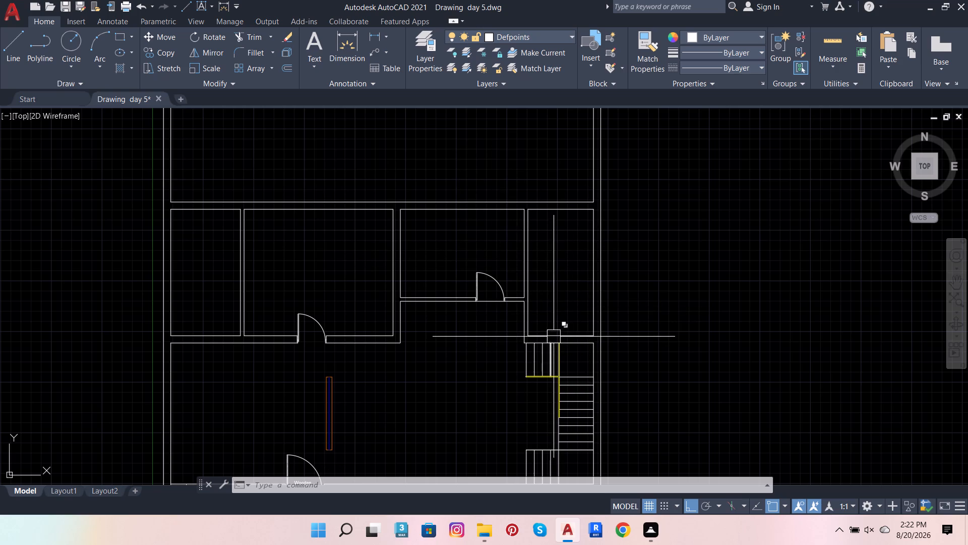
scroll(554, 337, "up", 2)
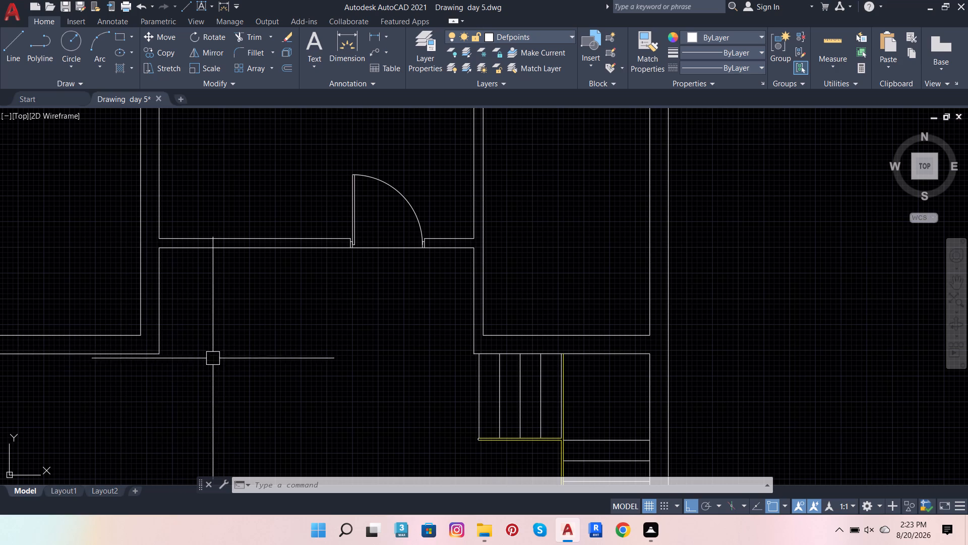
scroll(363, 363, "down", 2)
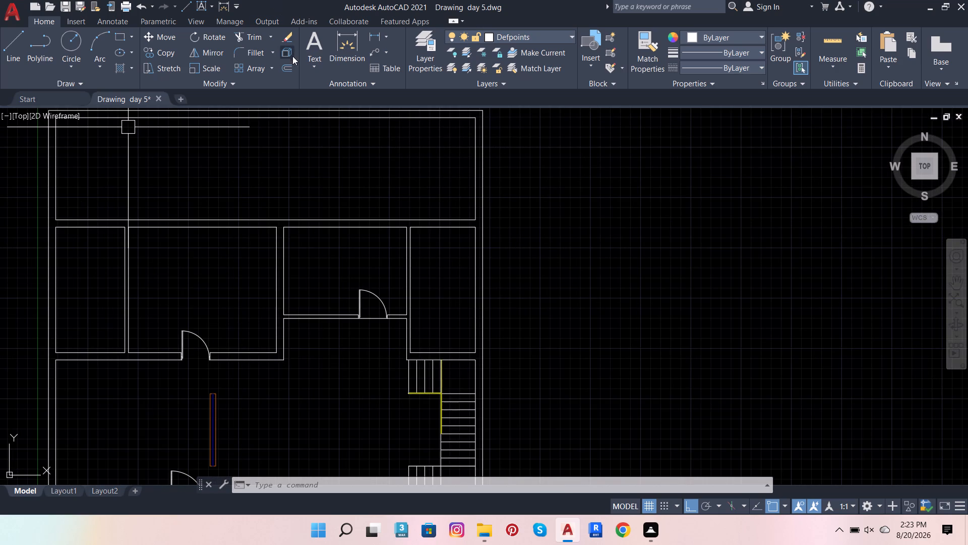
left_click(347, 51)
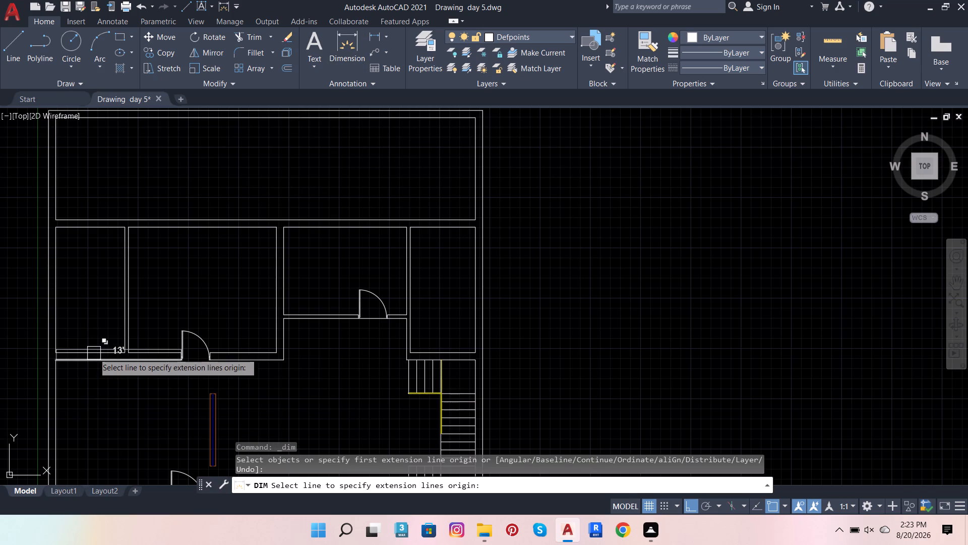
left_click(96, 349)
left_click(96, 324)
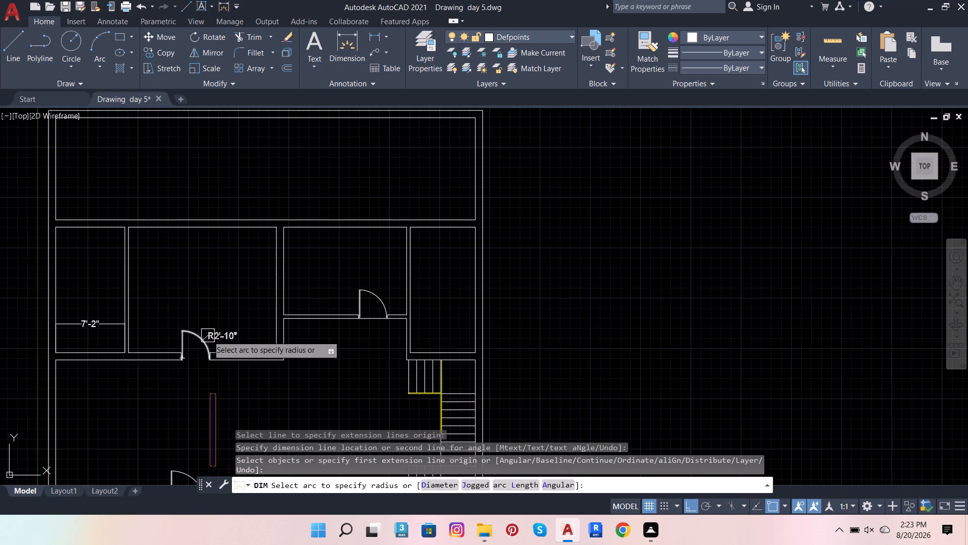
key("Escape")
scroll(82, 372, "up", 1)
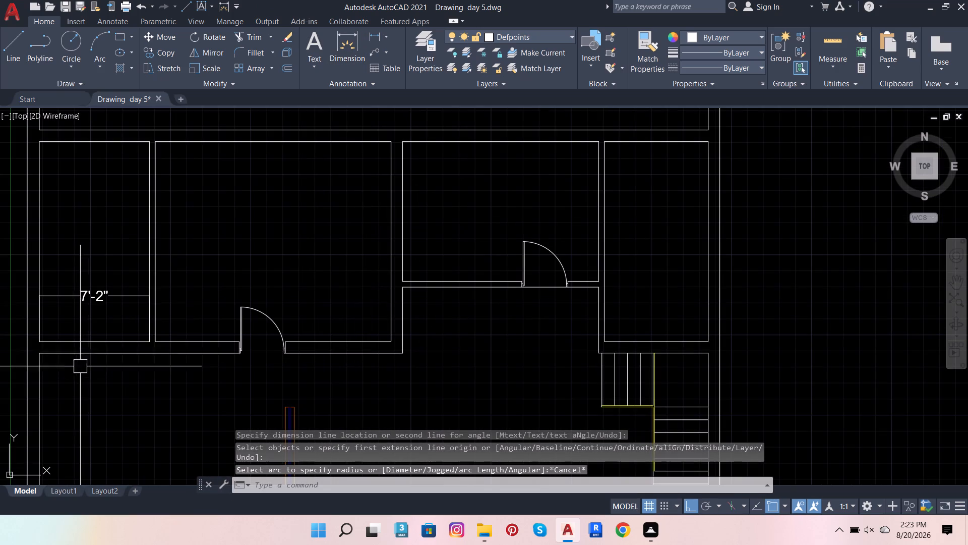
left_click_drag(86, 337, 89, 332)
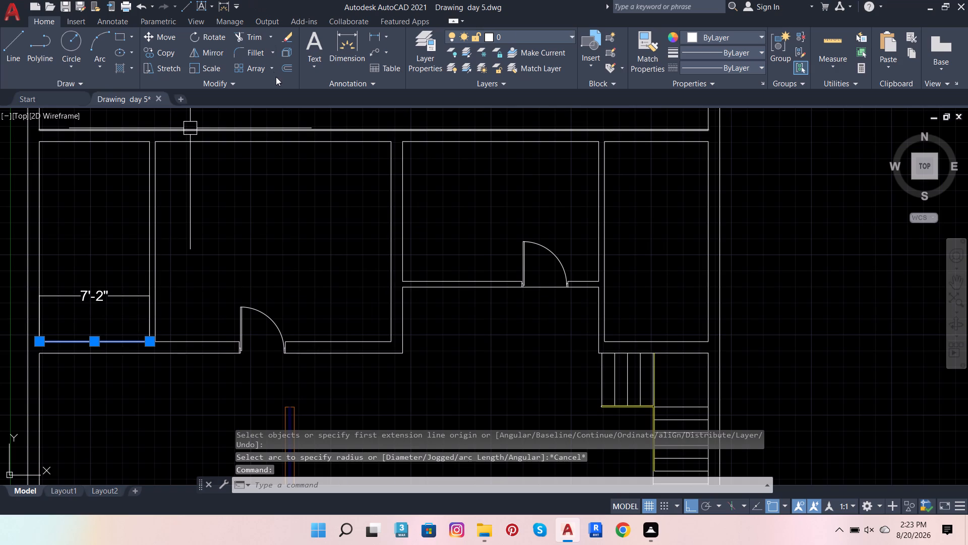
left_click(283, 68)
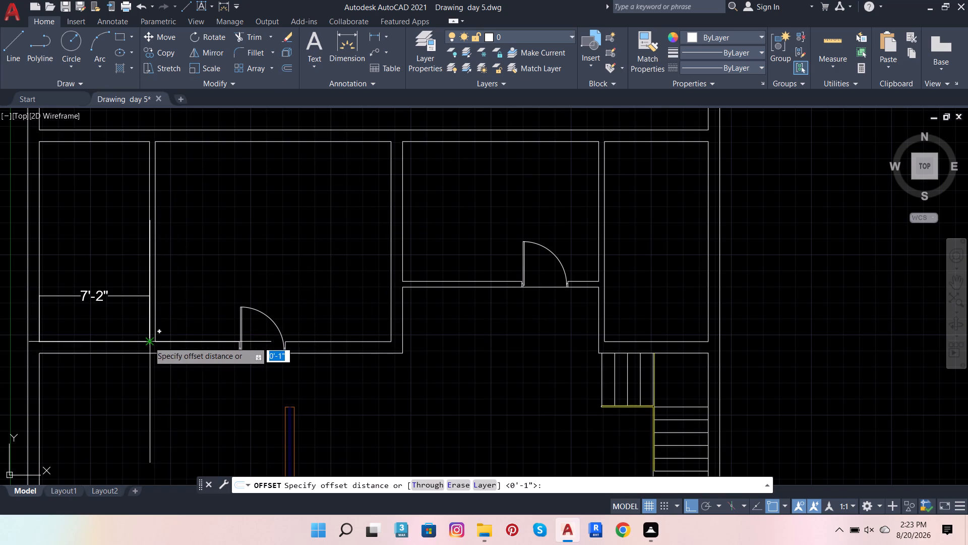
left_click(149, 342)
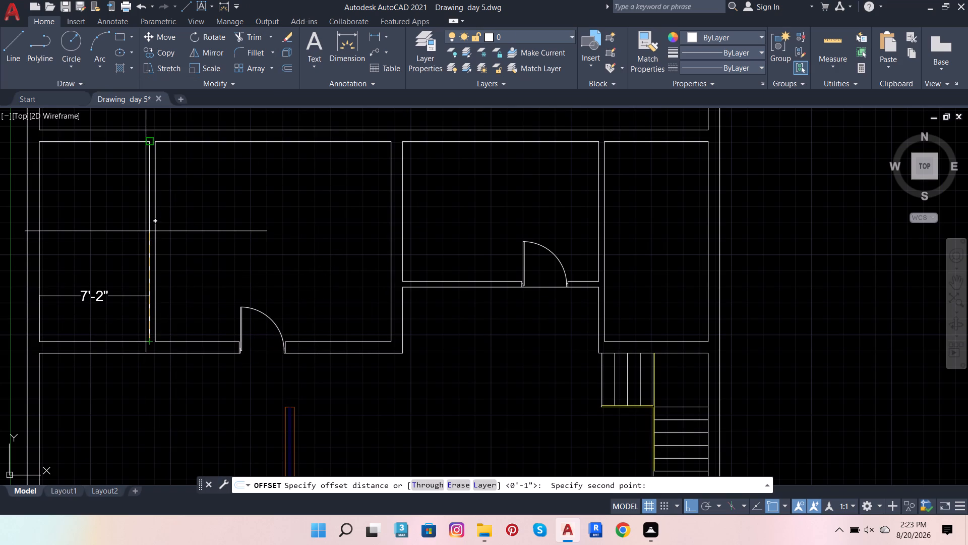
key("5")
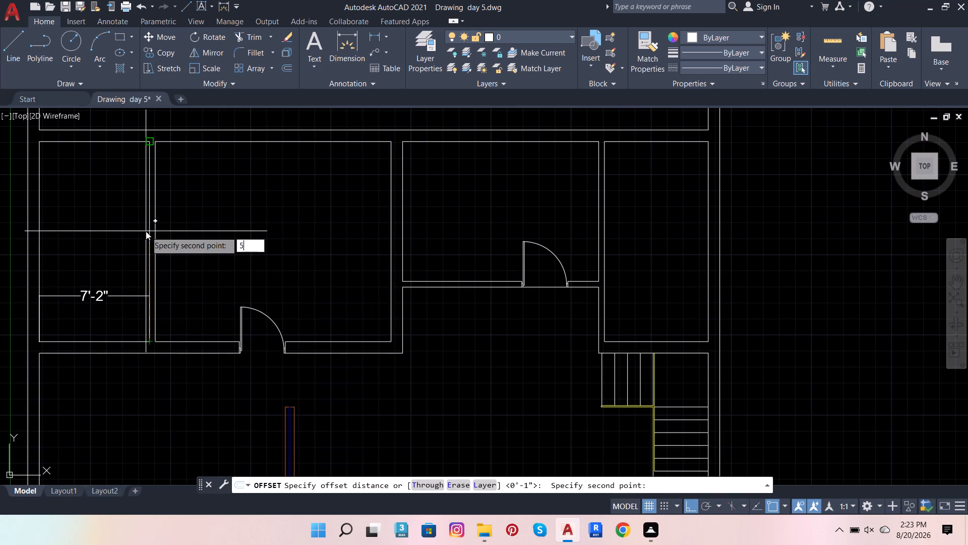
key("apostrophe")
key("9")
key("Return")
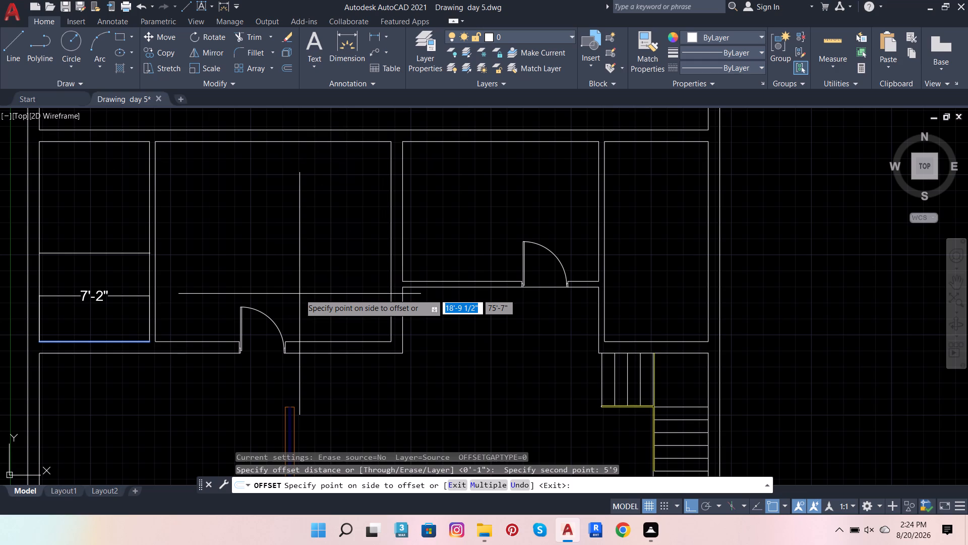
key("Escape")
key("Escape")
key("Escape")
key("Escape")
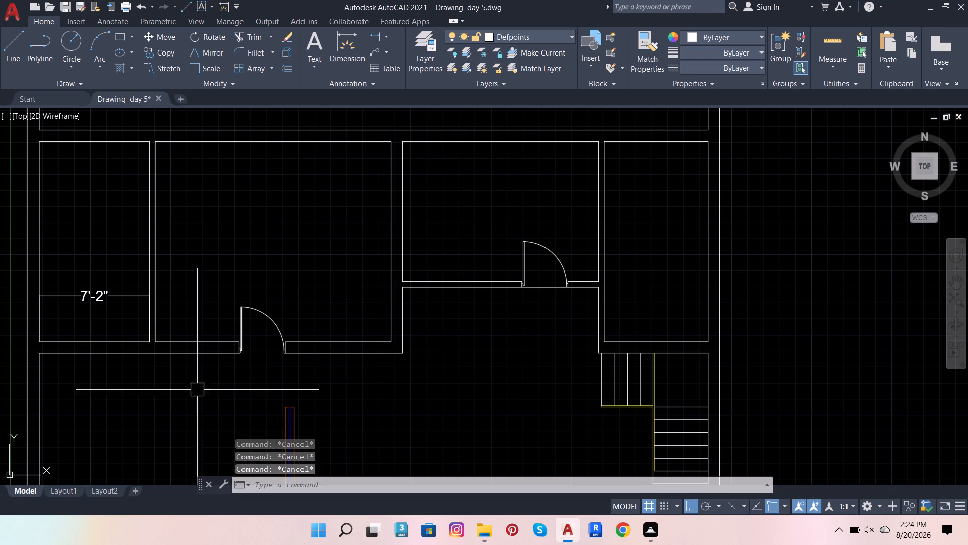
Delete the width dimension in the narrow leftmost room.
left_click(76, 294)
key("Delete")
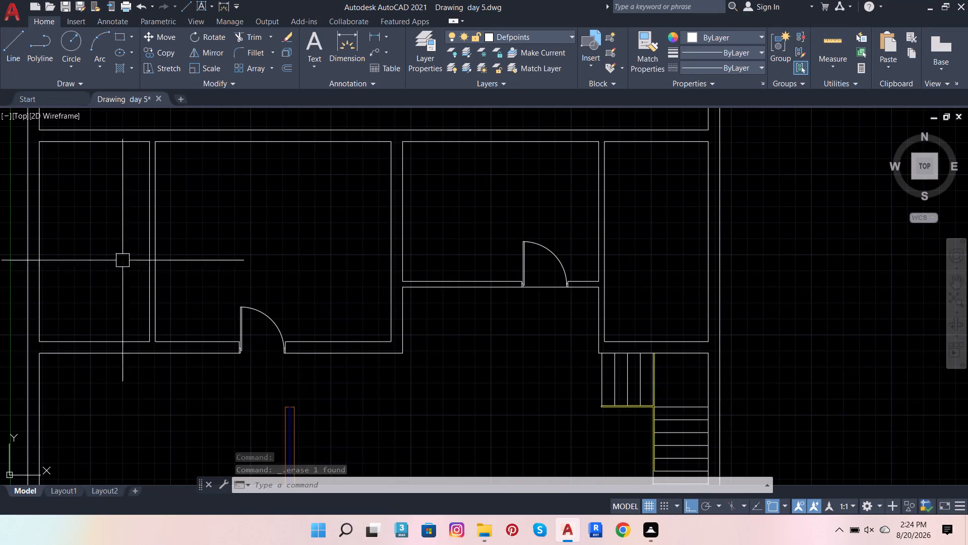
Offset the lower inner wall line between the partition and the swing door 7' upward into the room.
left_click(198, 340)
left_click(283, 64)
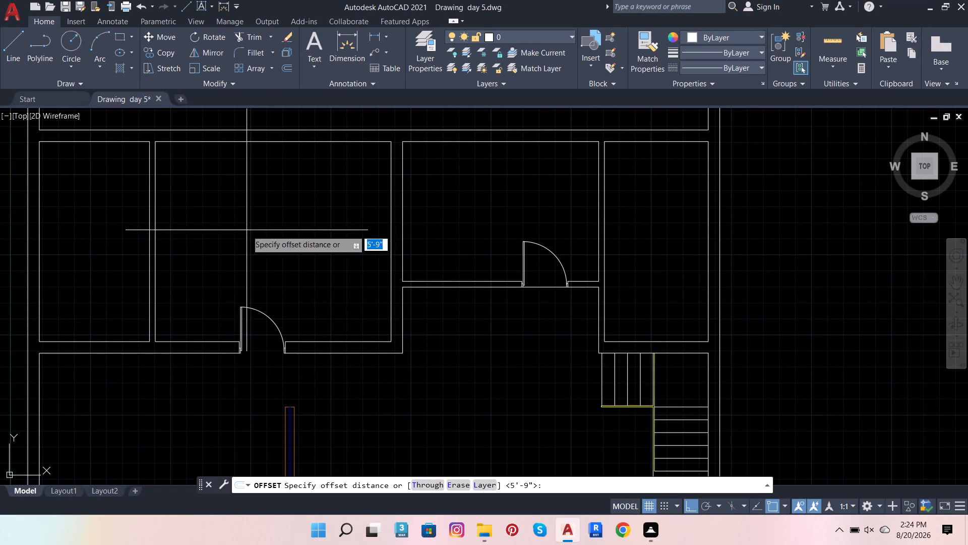
left_click(226, 341)
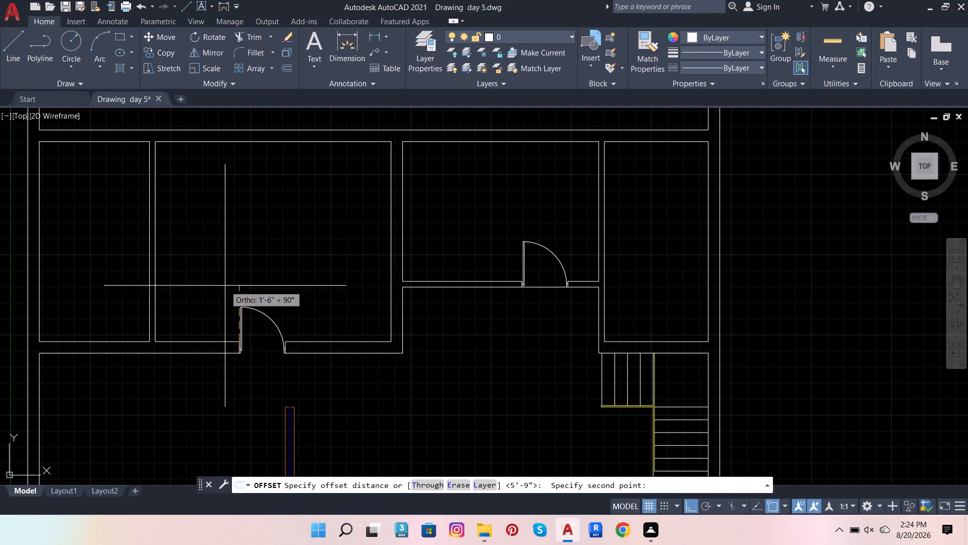
key("7")
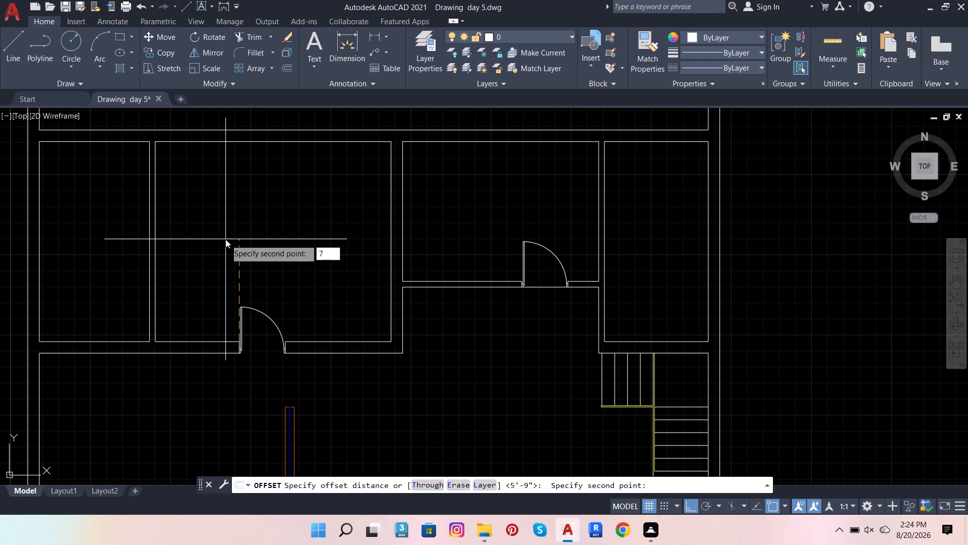
key("backslash")
key("BackSpace")
key("apostrophe")
key("Return")
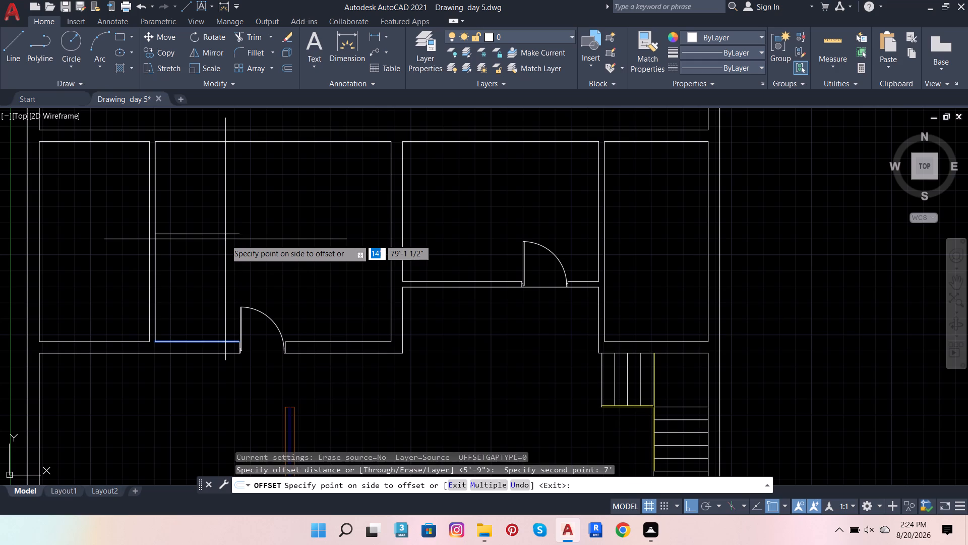
left_click(225, 239)
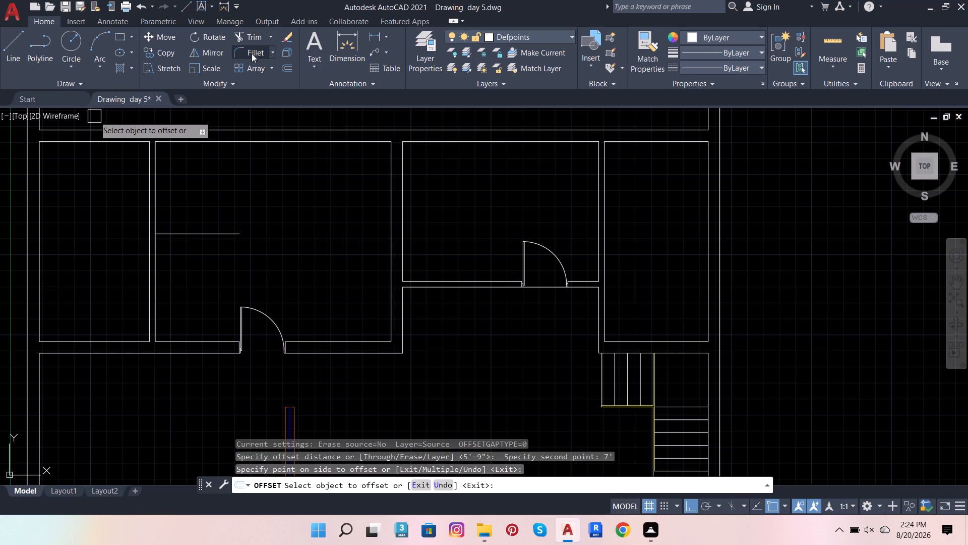
Extend the offset line to the partition's far face and trim its room-side portion, leaving an end cap across the partition.
left_click(250, 34)
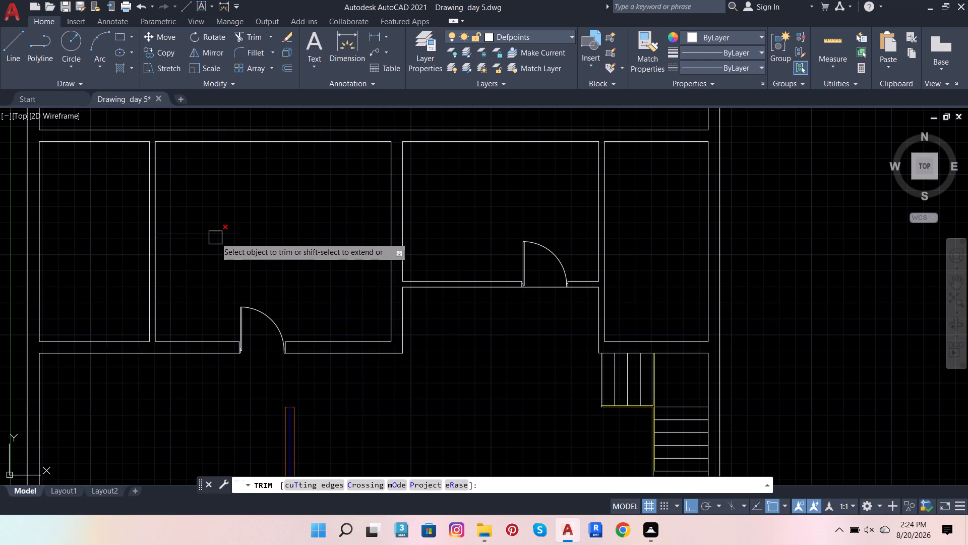
left_click(180, 236, "shift")
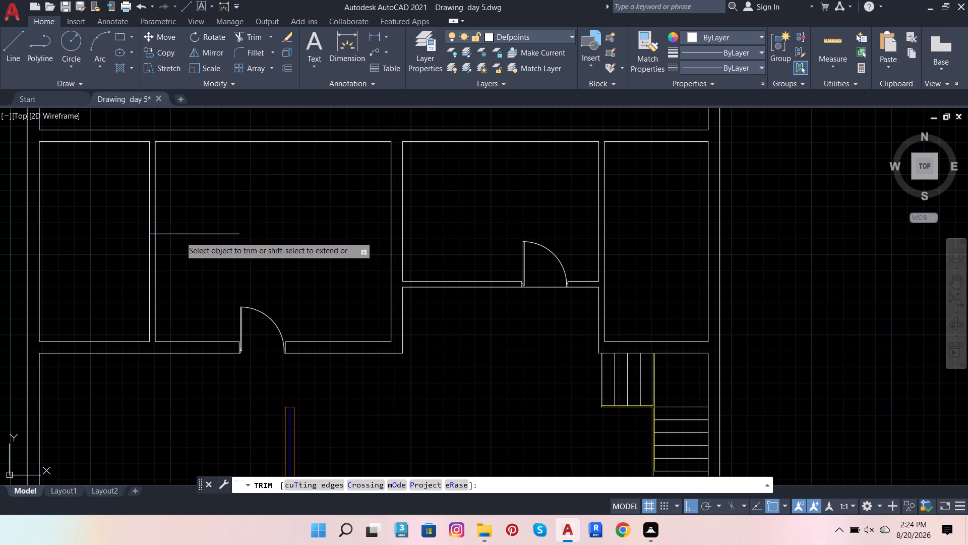
left_click(180, 236)
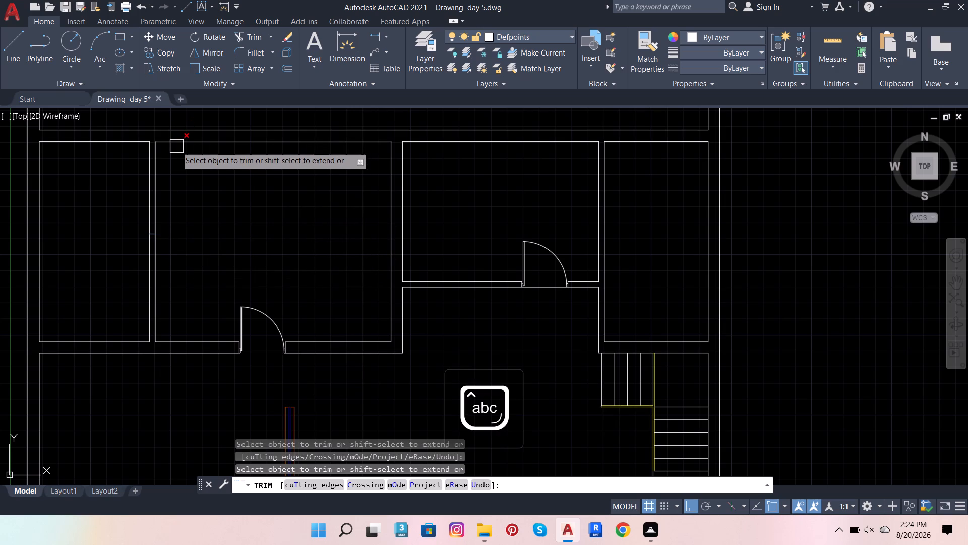
Extend the room's upper inner wall line across the partition's thickness and trim away both partition lines above the end cap.
left_click(175, 148, "shift")
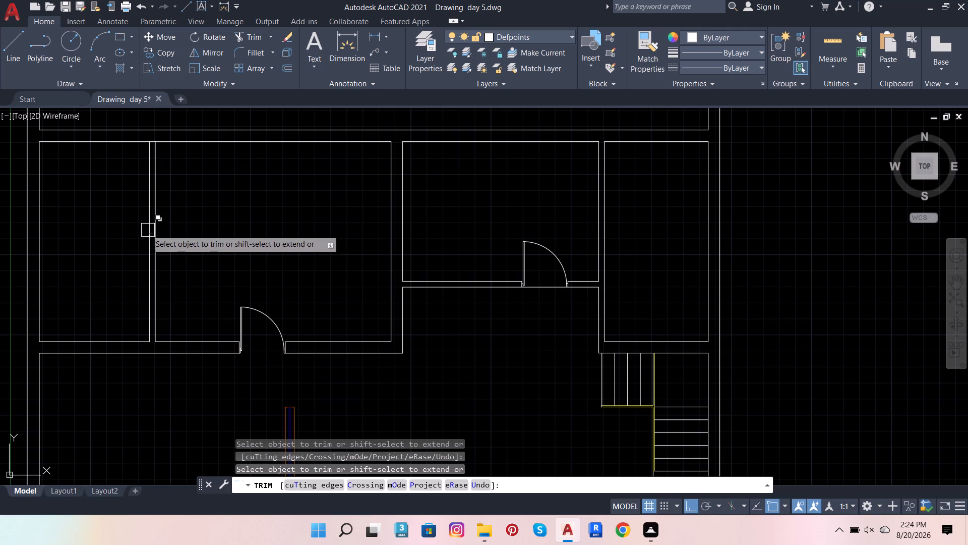
left_click(128, 211)
left_click(184, 202)
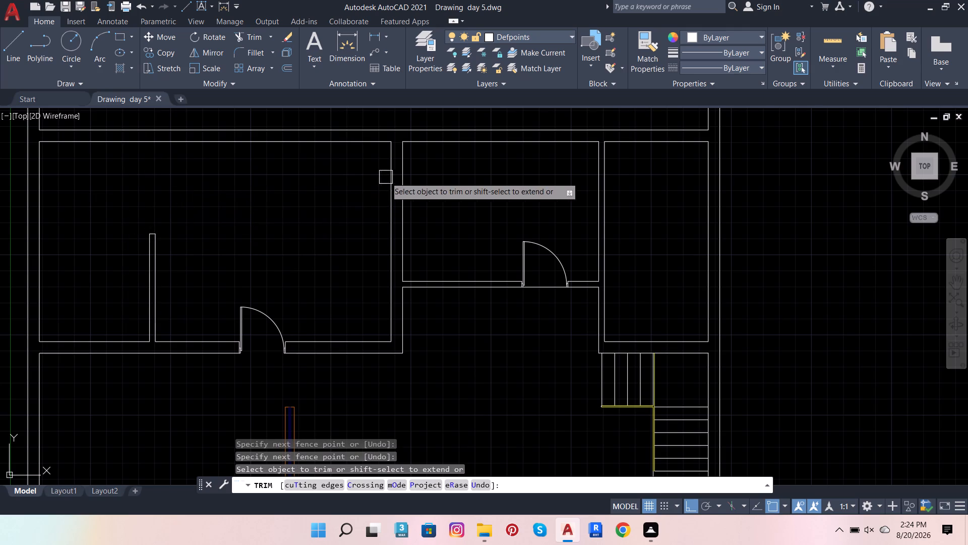
scroll(417, 197, "down", 1)
key("Escape")
key("Escape")
key("Escape")
key("Escape")
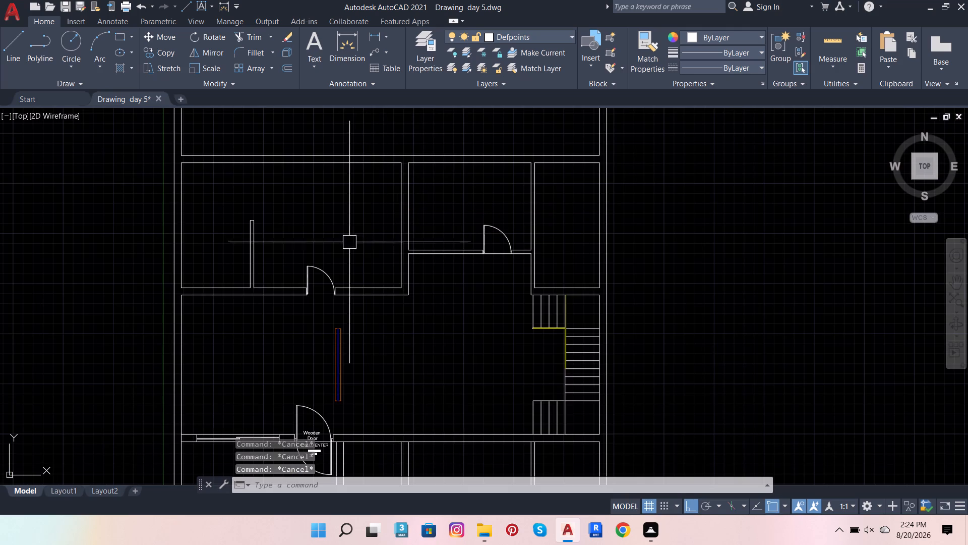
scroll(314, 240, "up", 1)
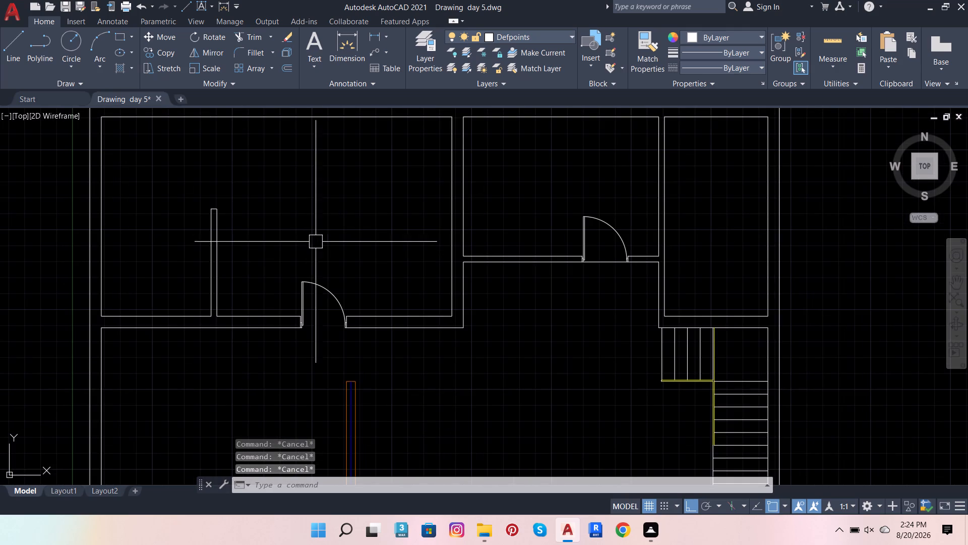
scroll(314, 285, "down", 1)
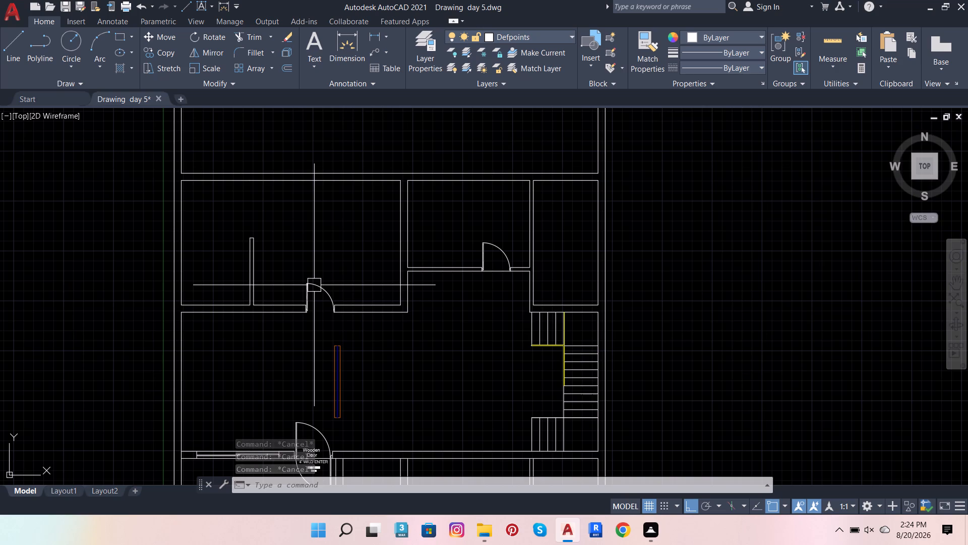
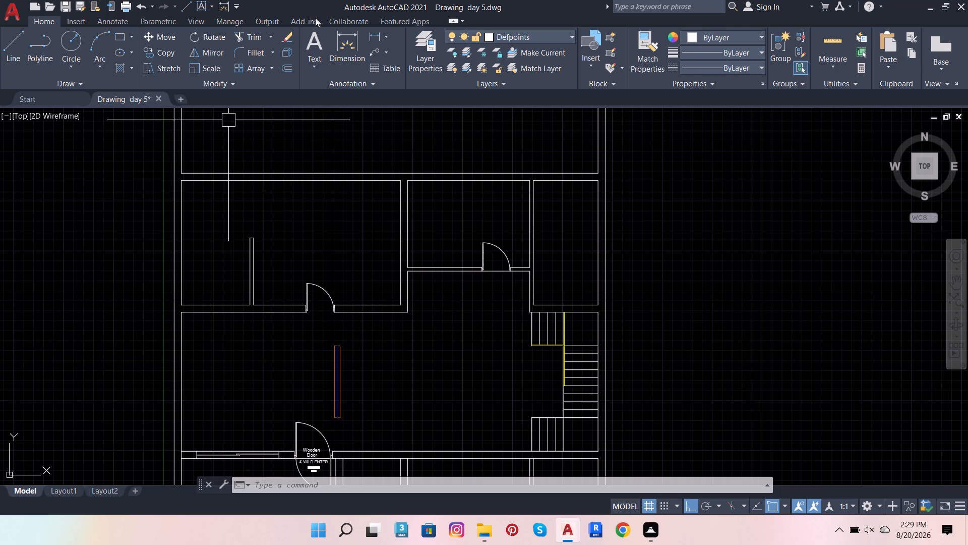
Extend both partition lines up through the upper wall's thickness and trim them away between the end cap and the wall's inner face.
left_click(242, 39)
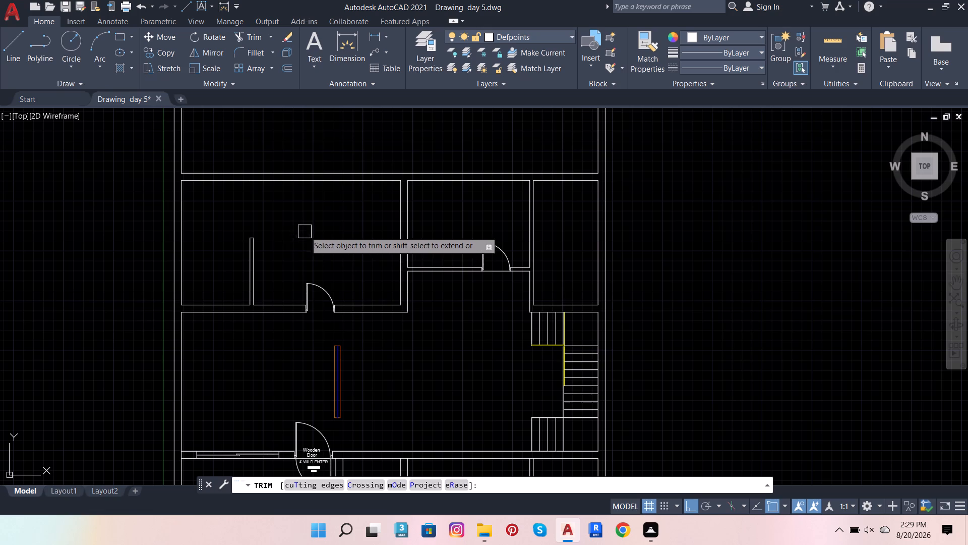
left_click(260, 266, "shift")
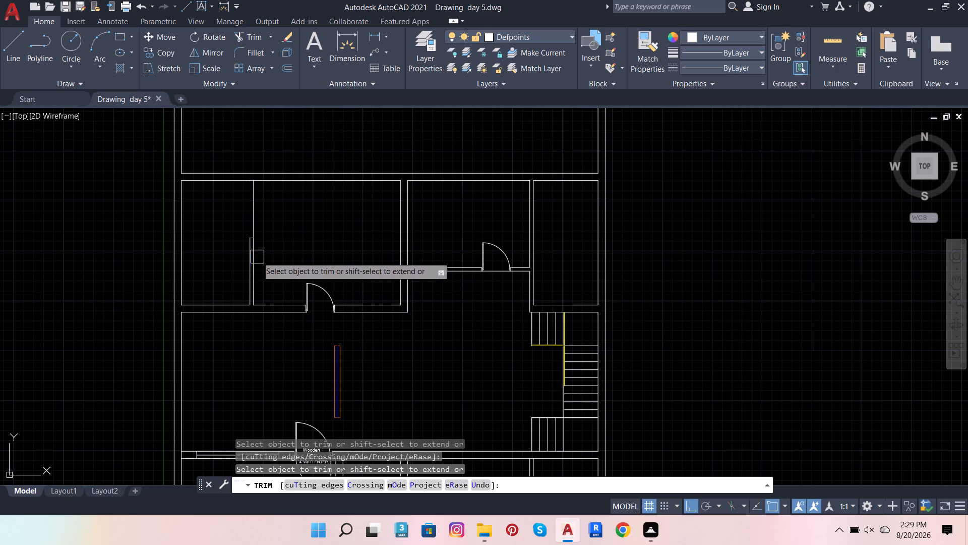
left_click(253, 210, "shift")
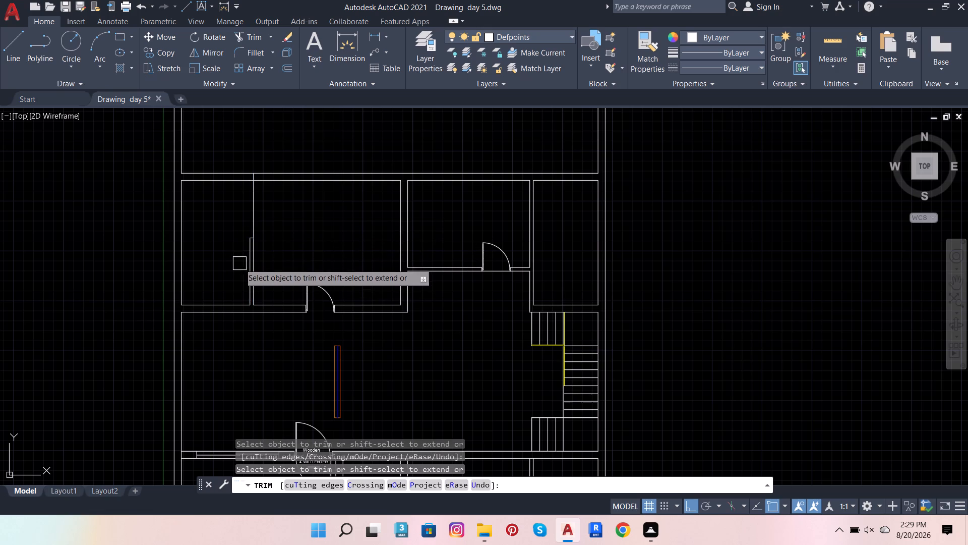
left_click(246, 270, "shift")
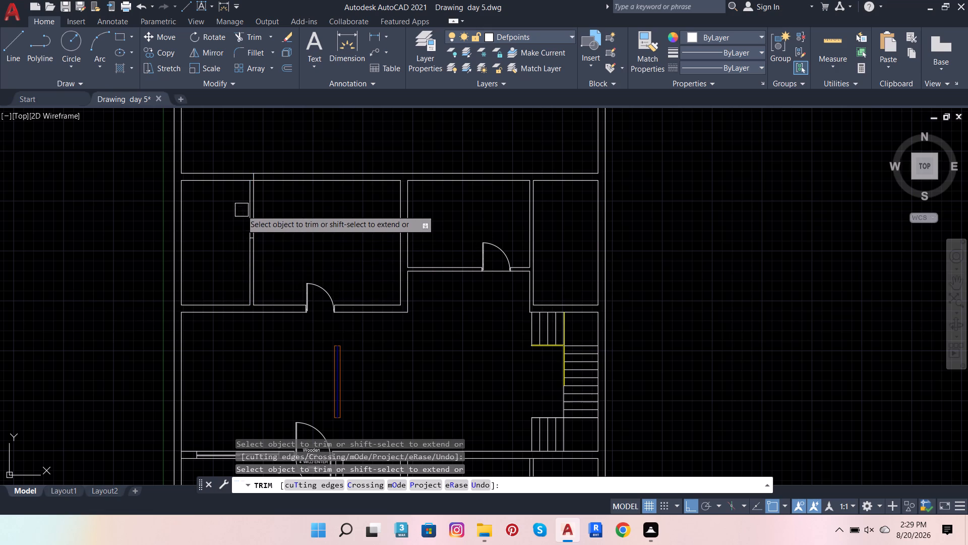
left_click(244, 201, "shift")
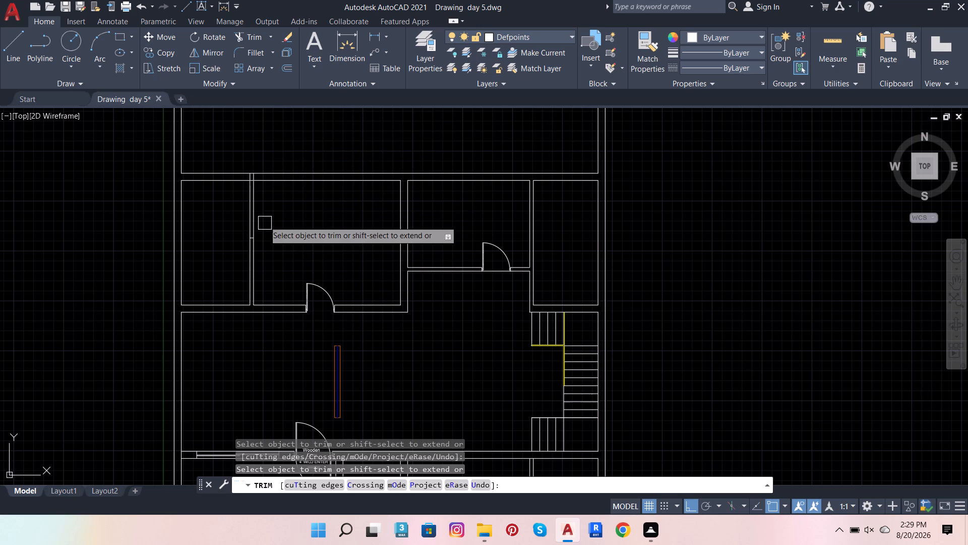
left_click_drag(268, 210, 220, 216)
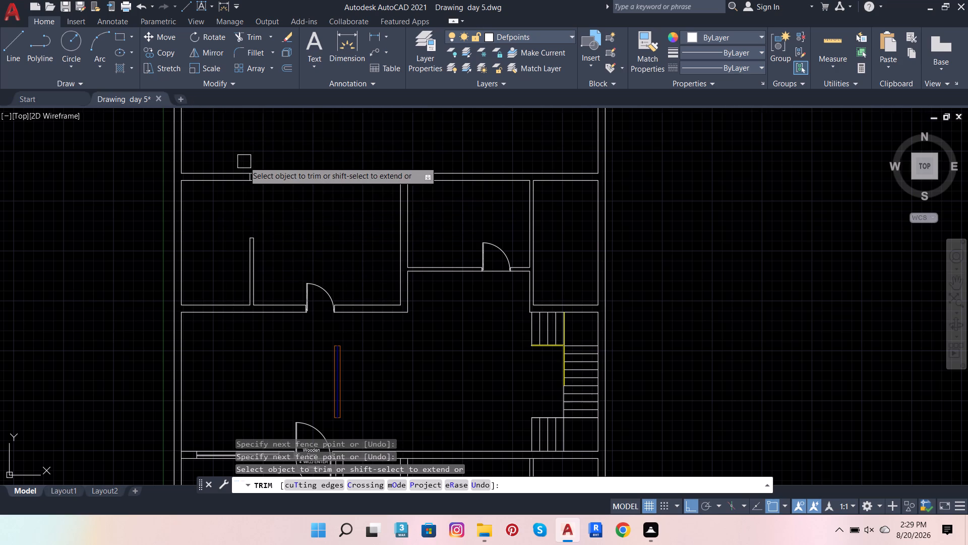
Offset the right-hand short line across the upper wall's thickness 2' to the right.
scroll(244, 161, "up", 3)
scroll(297, 158, "down", 2)
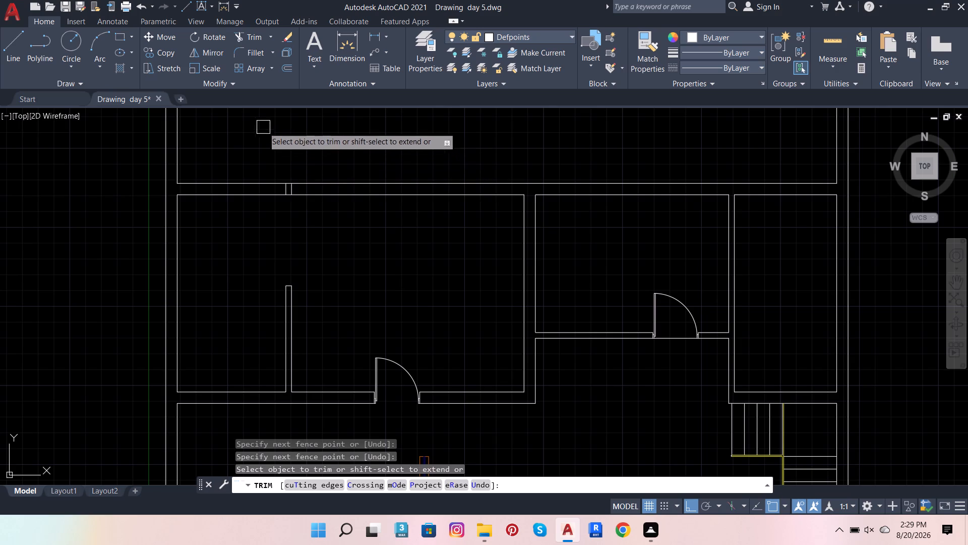
left_click(291, 71)
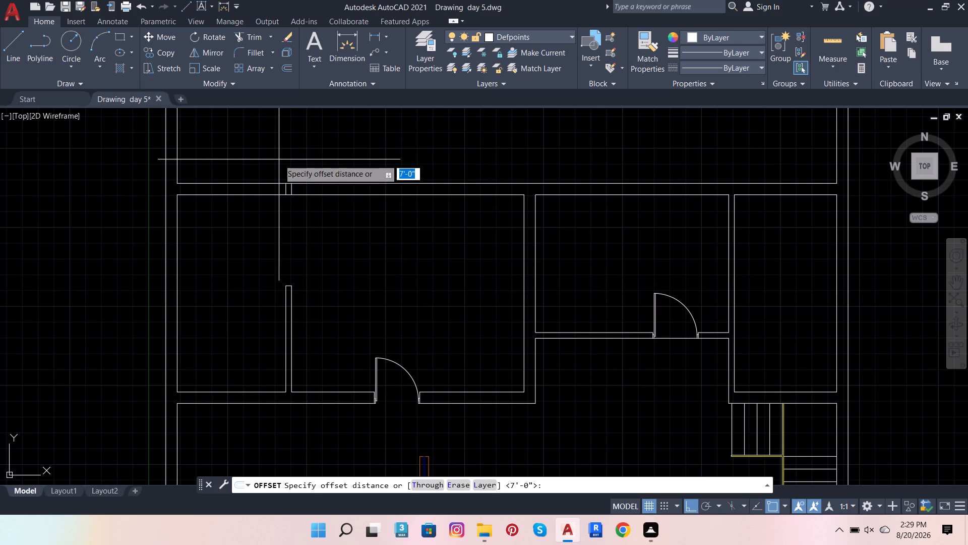
scroll(294, 195, "up", 2)
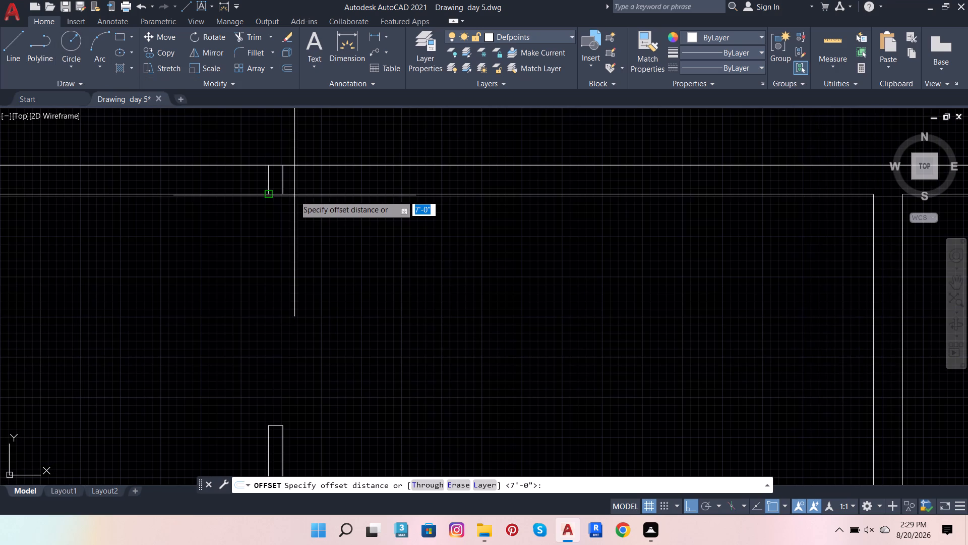
left_click(283, 196)
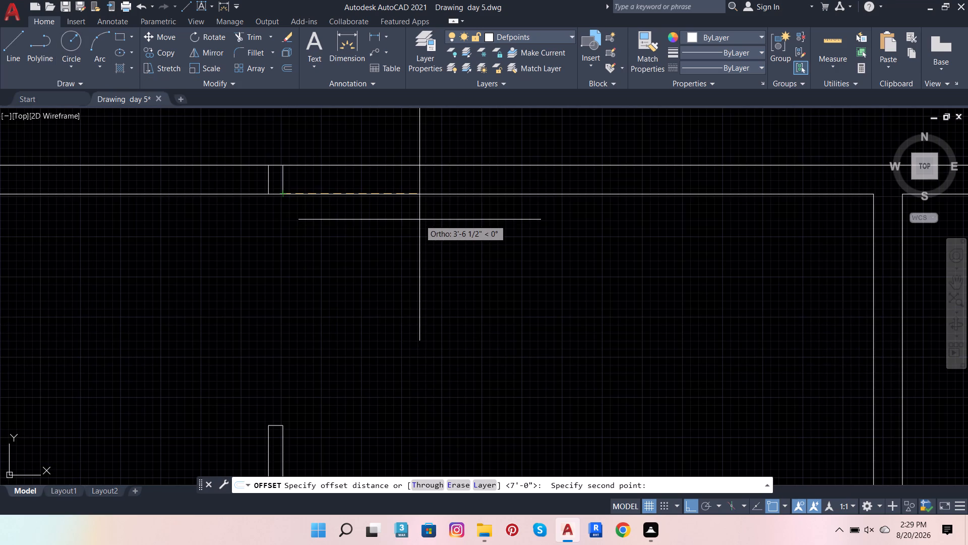
key("2")
key("apostrophe")
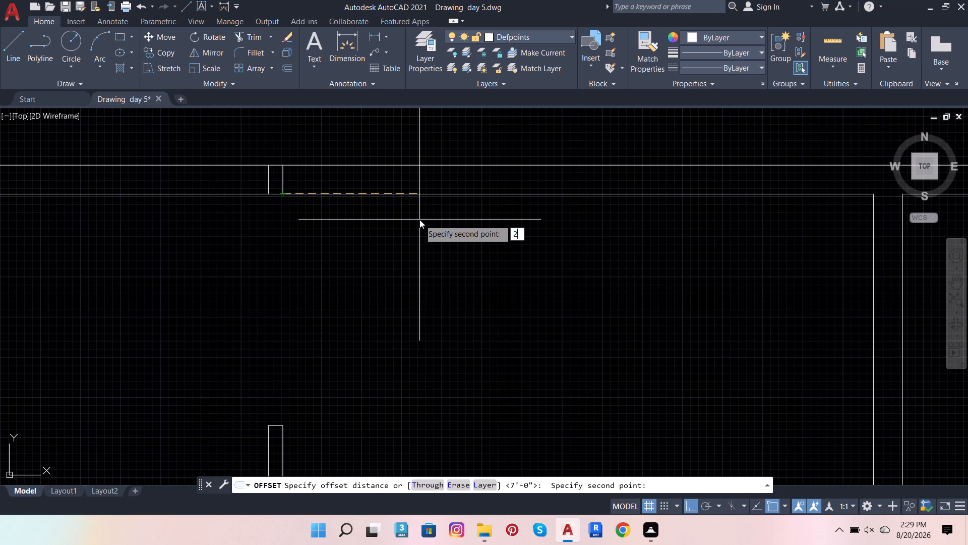
key("Return")
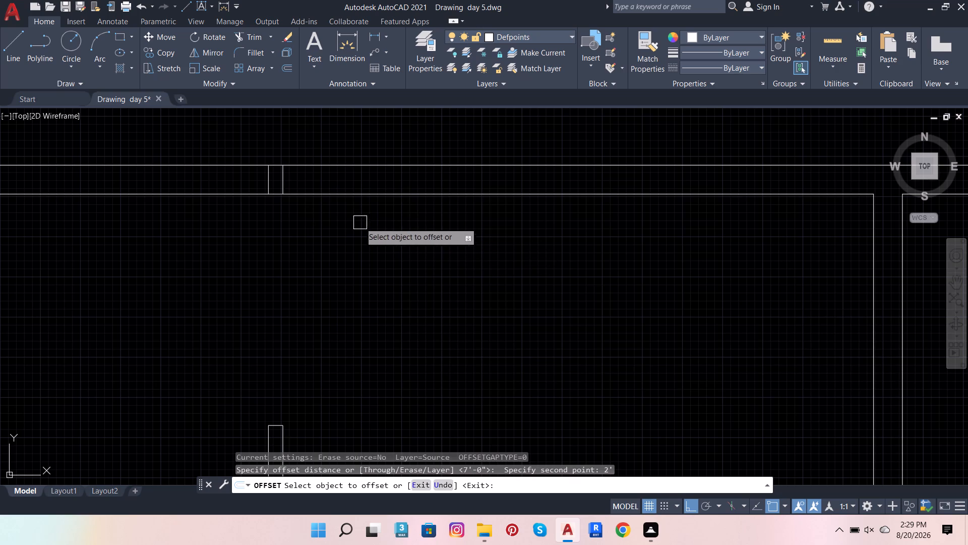
left_click_drag(287, 183, 288, 183)
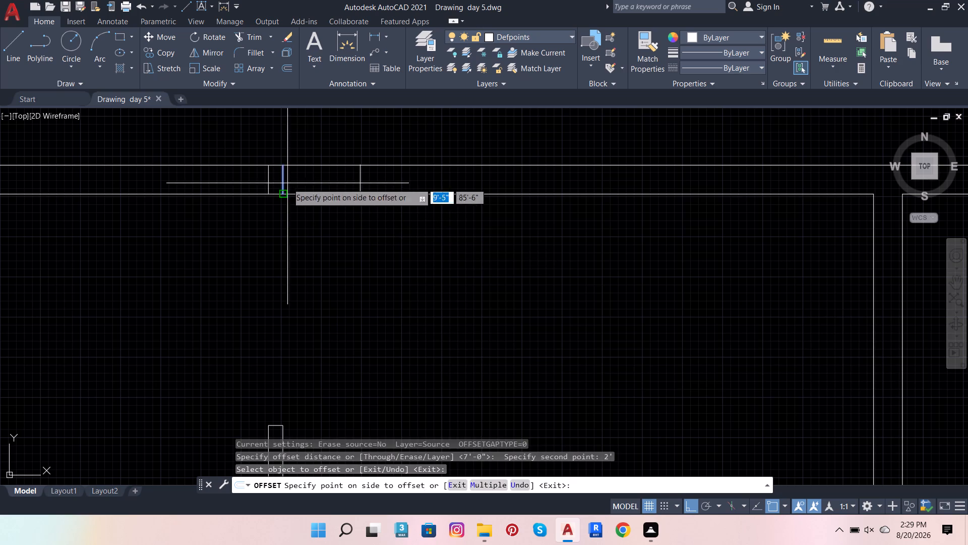
left_click_drag(288, 183, 296, 181)
left_click(421, 176)
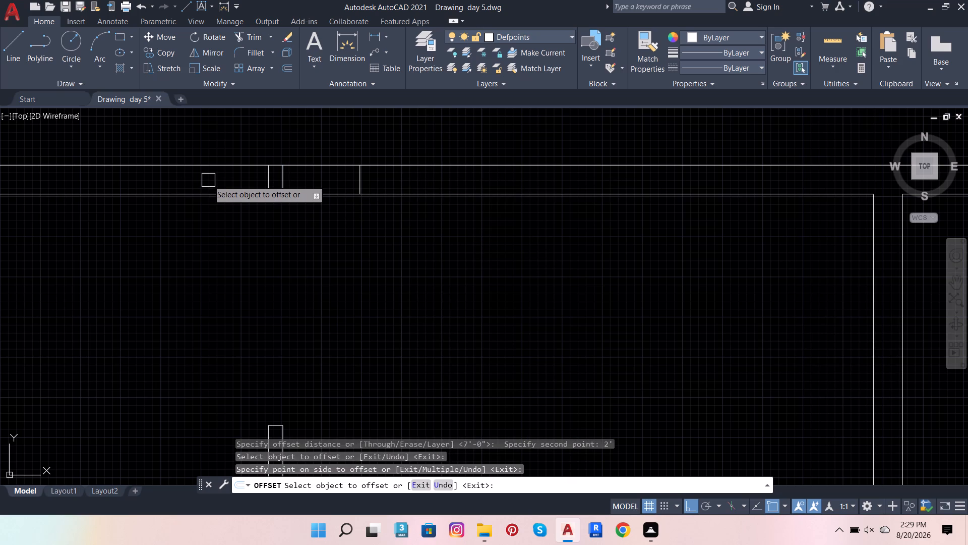
Offset the left-hand short line of the original pair across the upper wall 1' to the left.
left_click(290, 68)
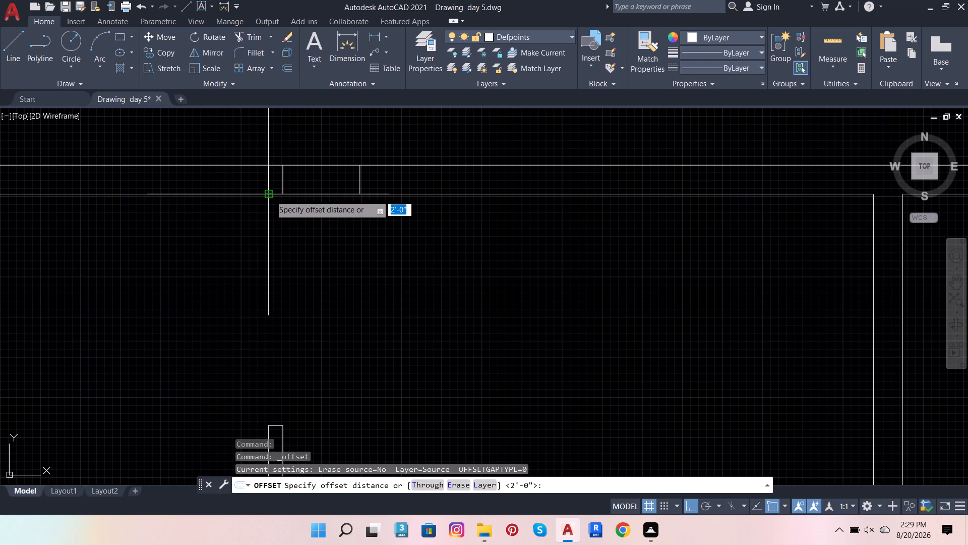
left_click(270, 195)
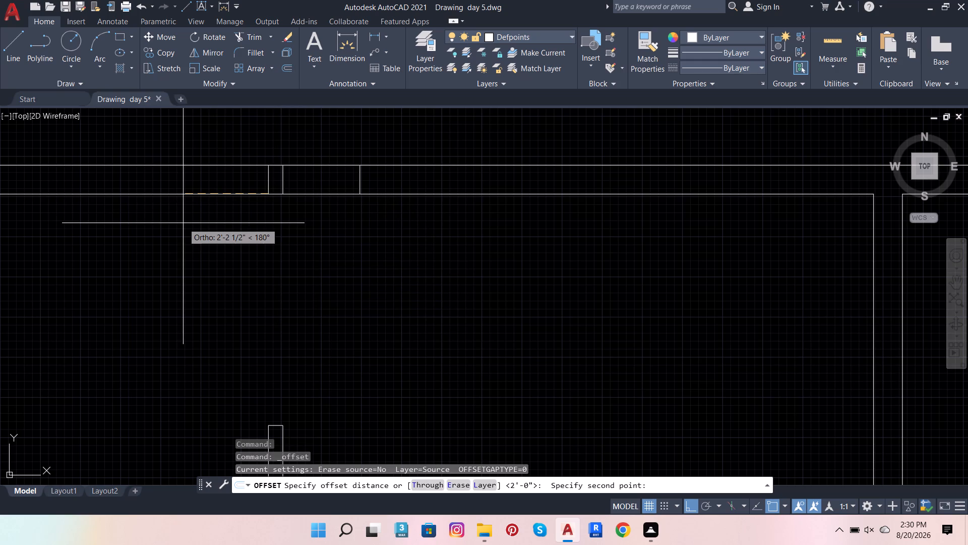
key("1")
key("apostrophe")
key("Return")
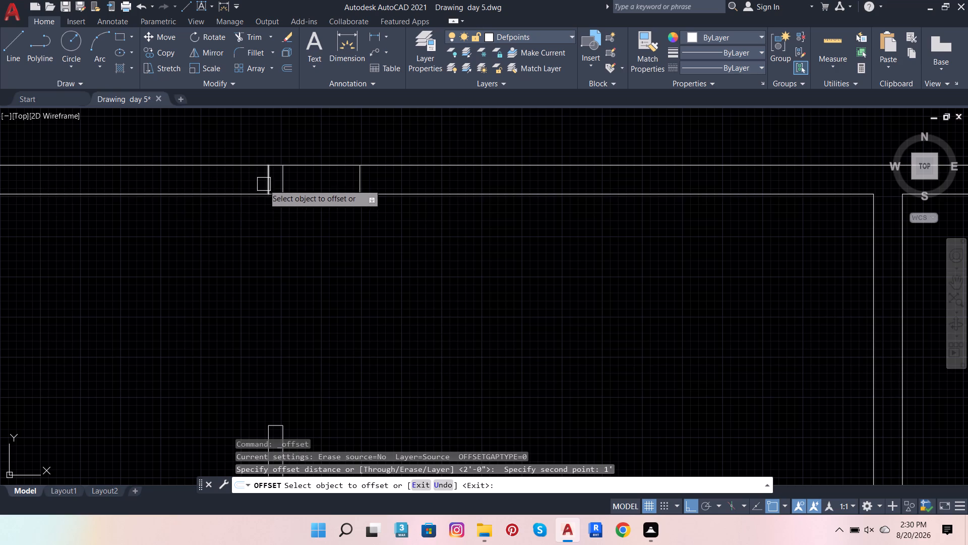
left_click_drag(265, 184, 238, 183)
left_click(123, 183)
Offset the original pair of short wall lines 3" outward, the right one rightward and the left one leftward.
scroll(191, 222, "down", 1)
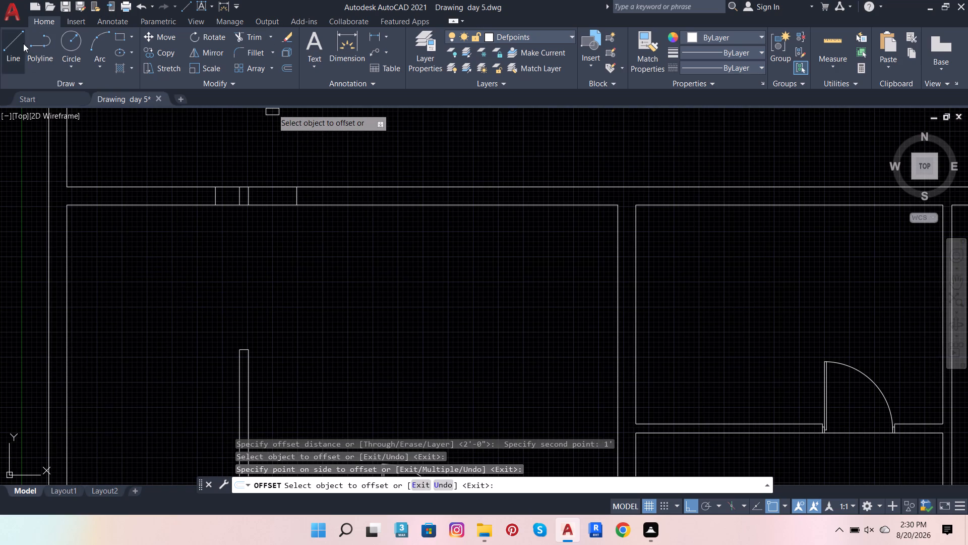
left_click(283, 69)
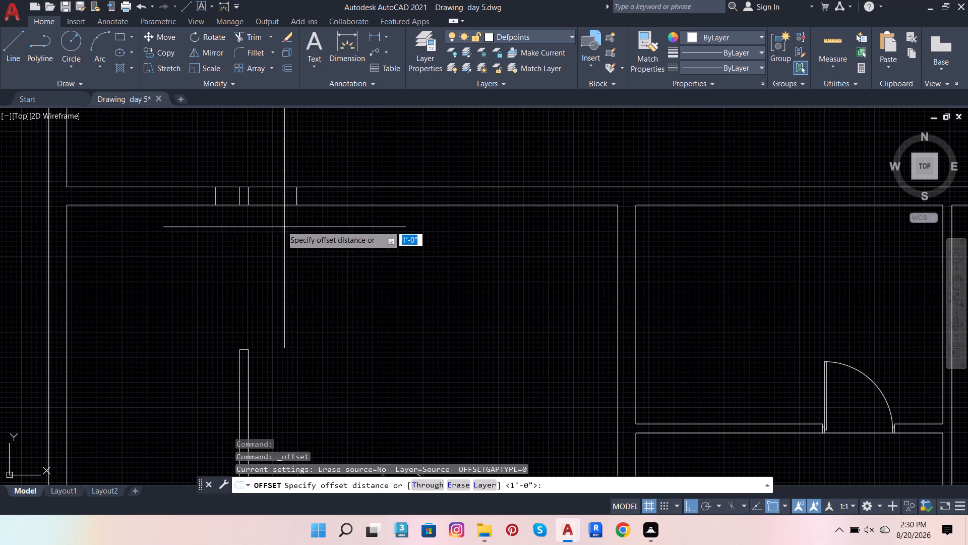
scroll(228, 163, "up", 3)
left_click(306, 329)
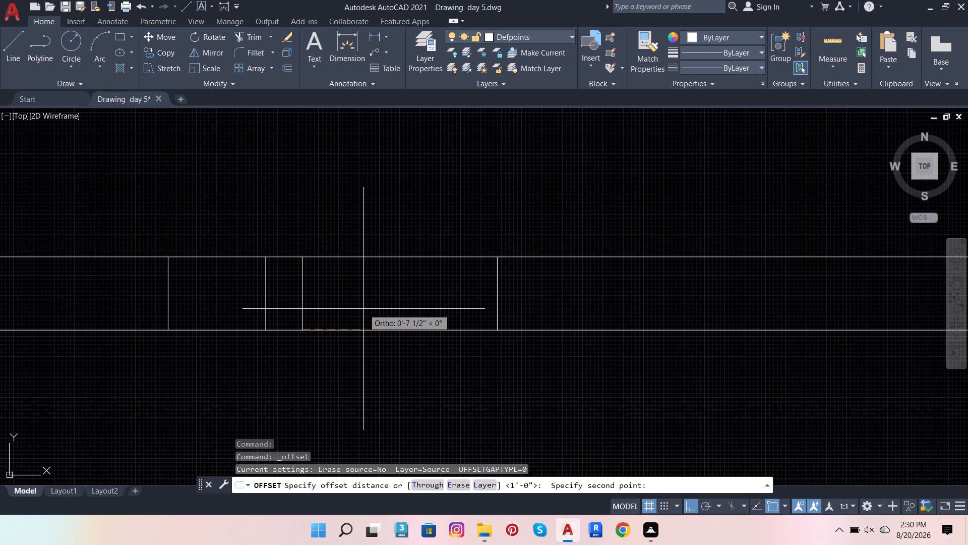
key("3")
key("Return")
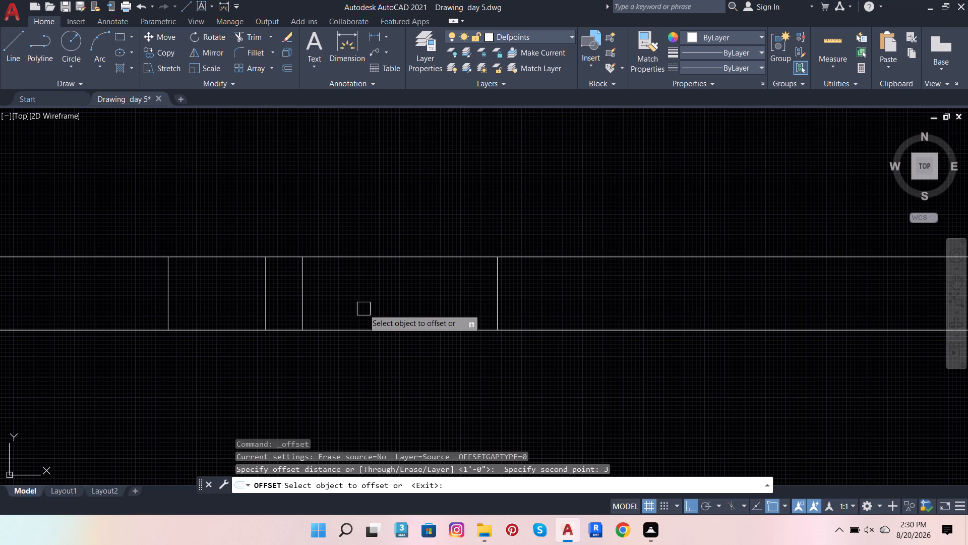
left_click_drag(304, 301, 315, 302)
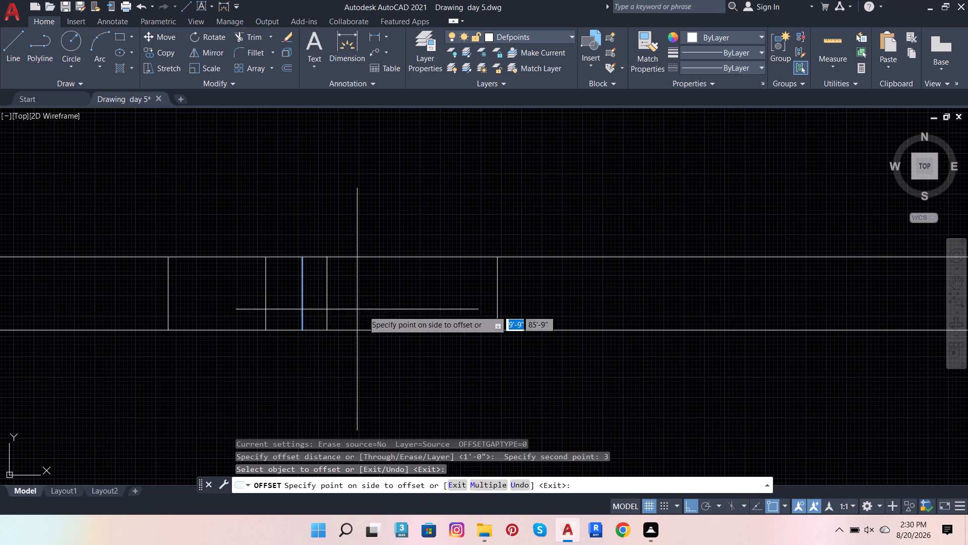
left_click(364, 310)
left_click(266, 306)
left_click(221, 317)
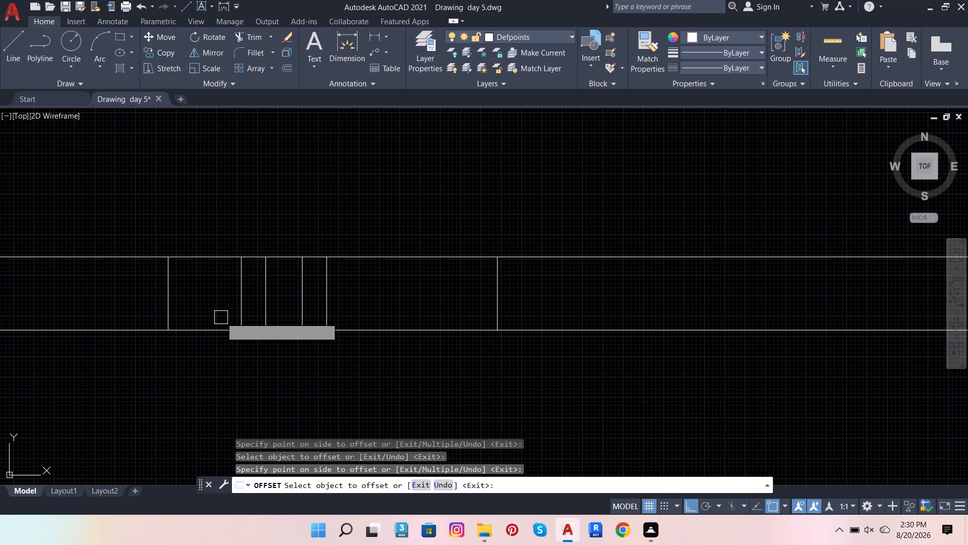
key("Escape")
key("Escape")
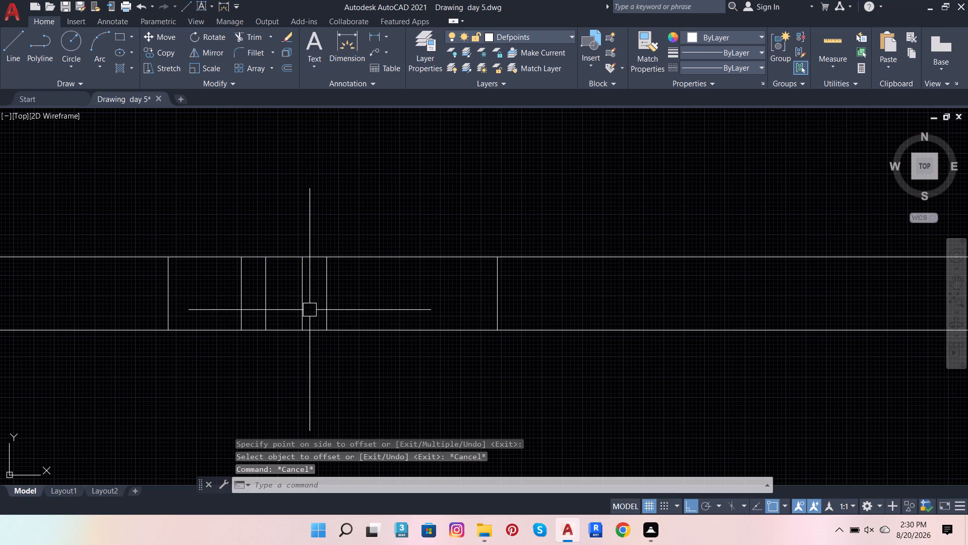
Delete the original pair of short lines in the upper wall, in line with the stub partition's faces.
left_click(300, 304)
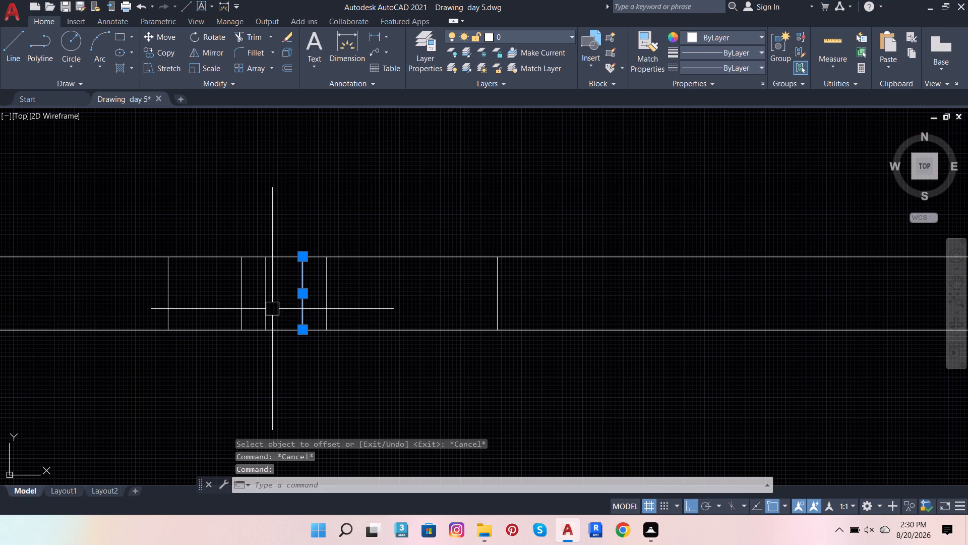
left_click(268, 303)
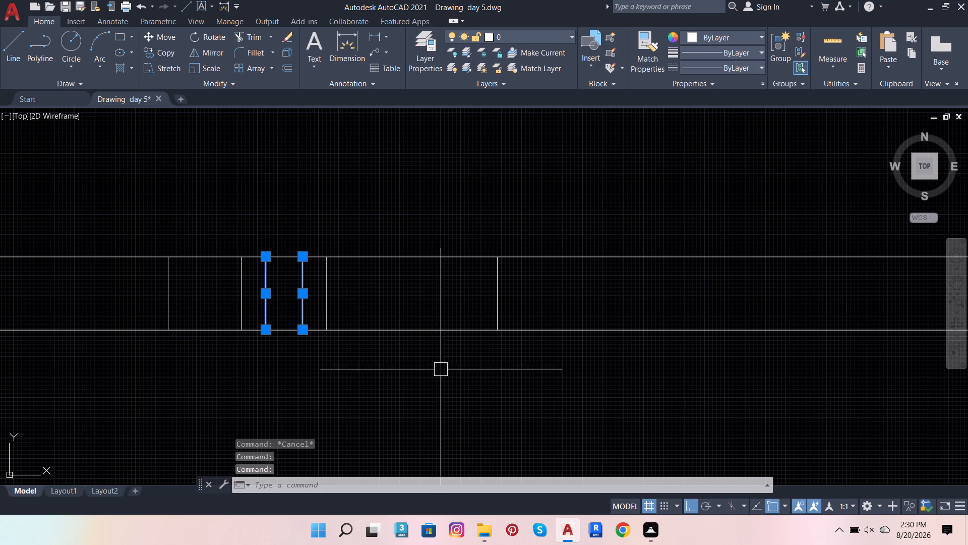
key("Delete")
Draw a vertical line crossing both faces of the upper wall, between the short wall lines and the room's right-hand wall.
scroll(440, 363, "down", 2)
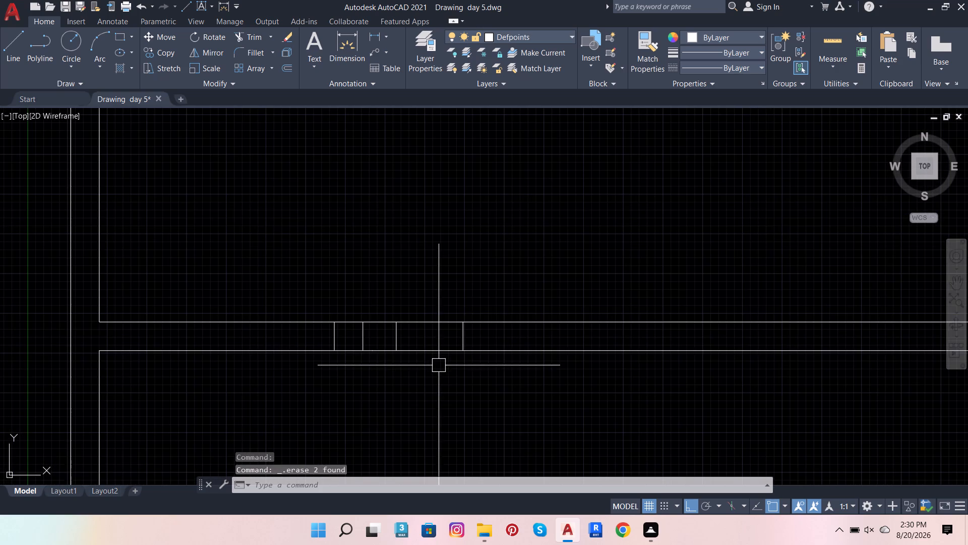
scroll(496, 348, "up", 1)
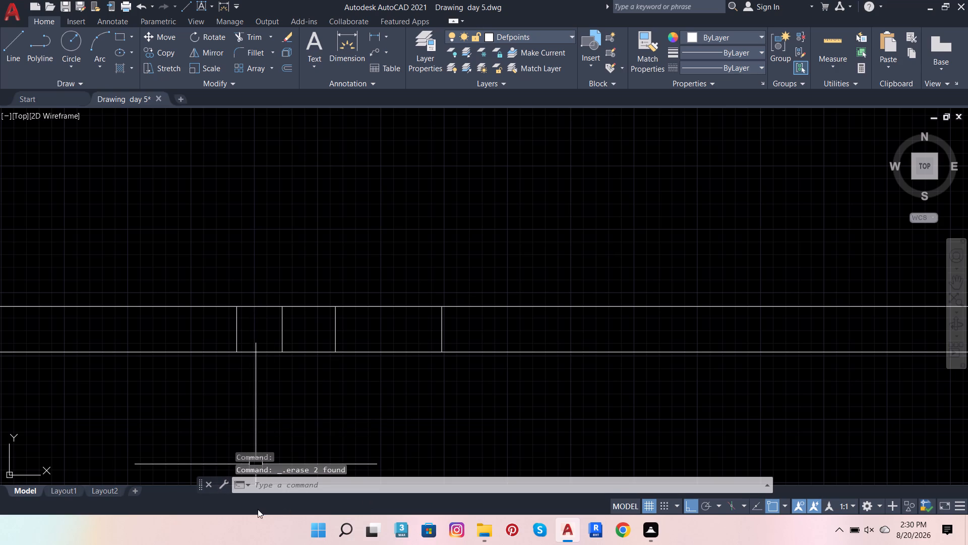
scroll(148, 544, "down", 1)
scroll(438, 453, "down", 2)
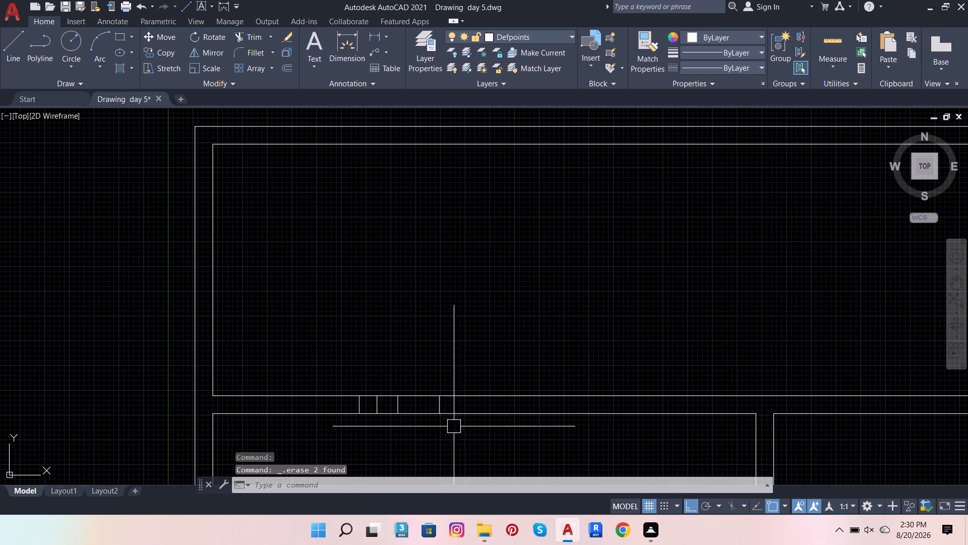
scroll(496, 399, "up", 1)
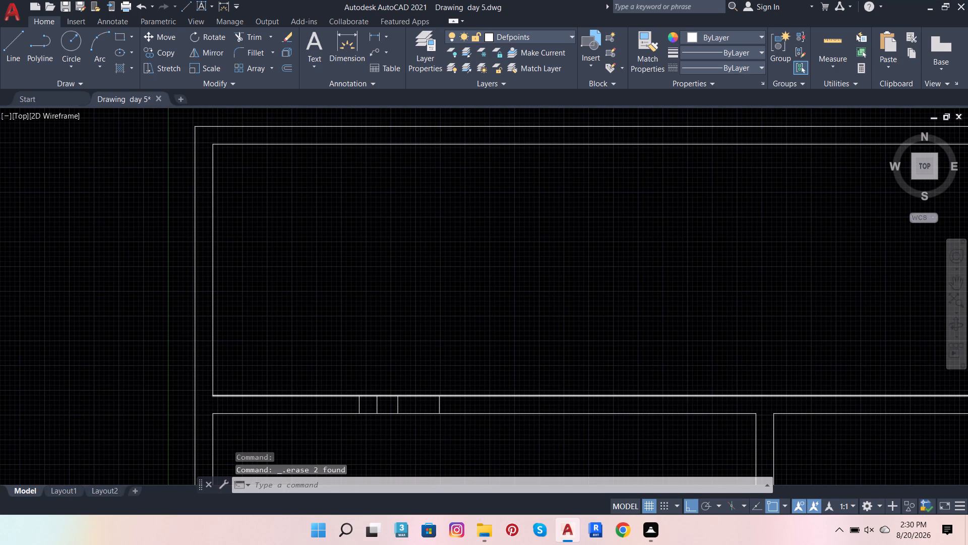
scroll(494, 399, "down", 2)
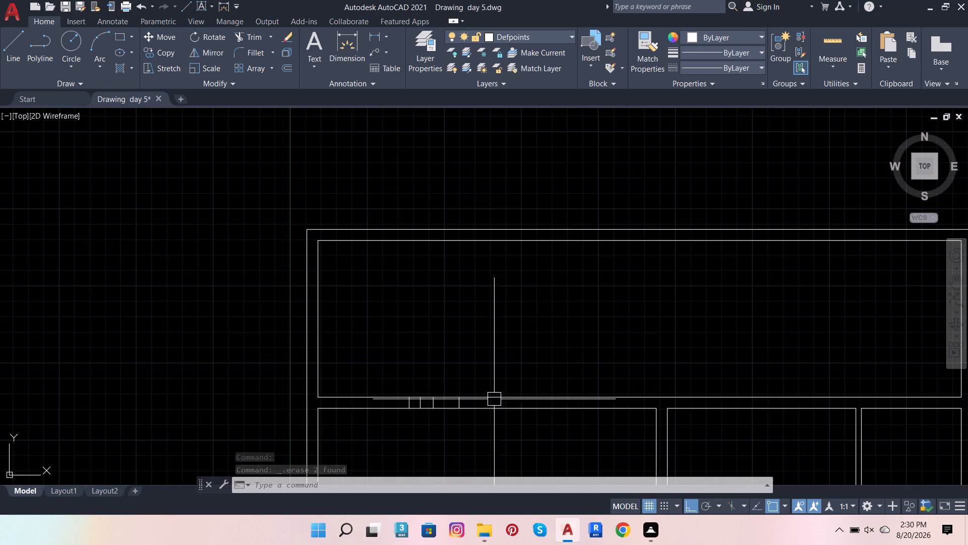
left_click(6, 50)
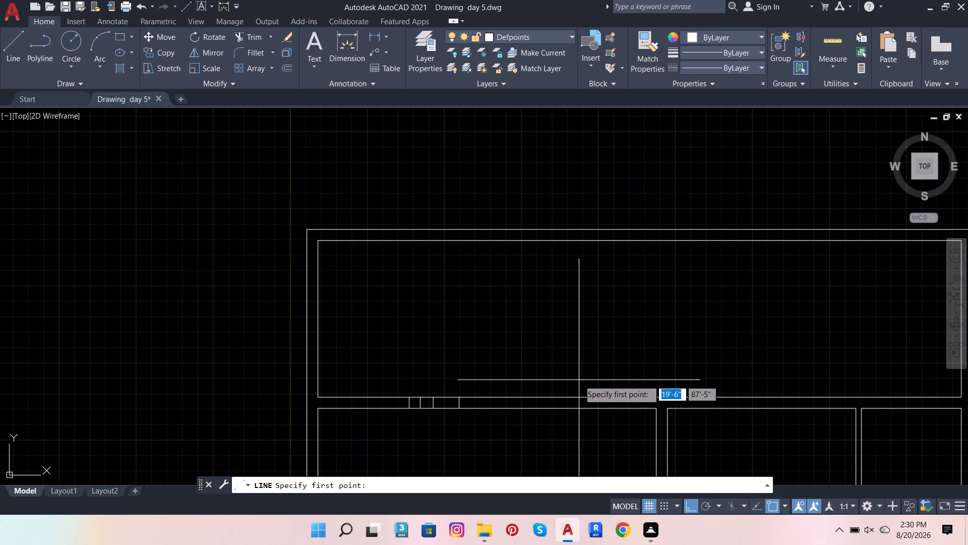
left_click(579, 380)
left_click(573, 434)
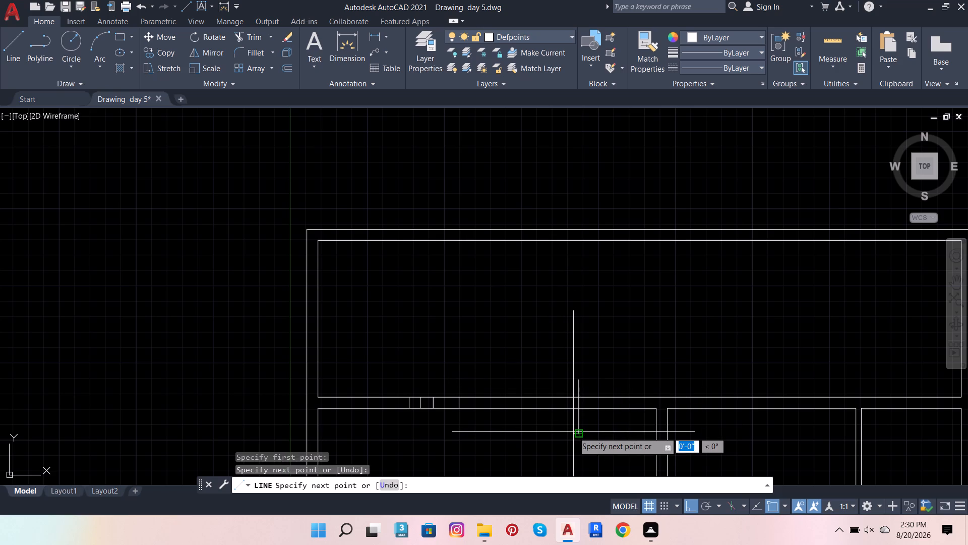
key("Escape")
Trim the new vertical line's ends beyond the upper wall so it spans only between the two wall faces.
scroll(574, 423, "up", 3)
scroll(578, 390, "down", 1)
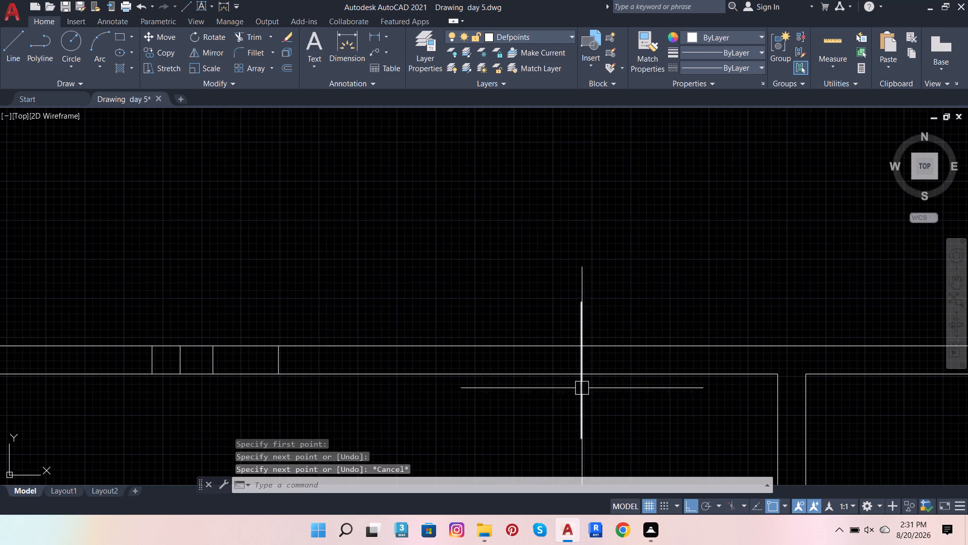
left_click_drag(263, 37, 264, 37)
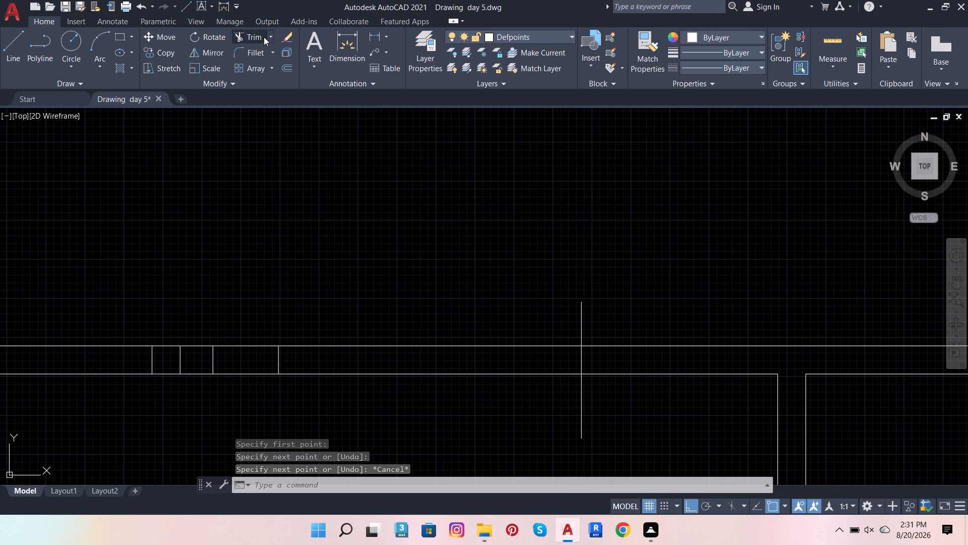
left_click_drag(264, 37, 271, 40)
left_click(585, 312)
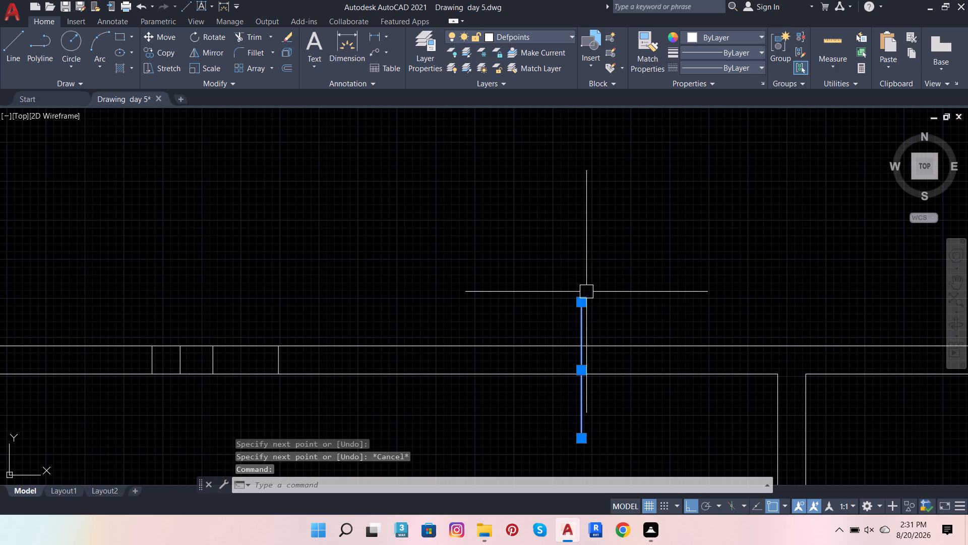
key("Escape")
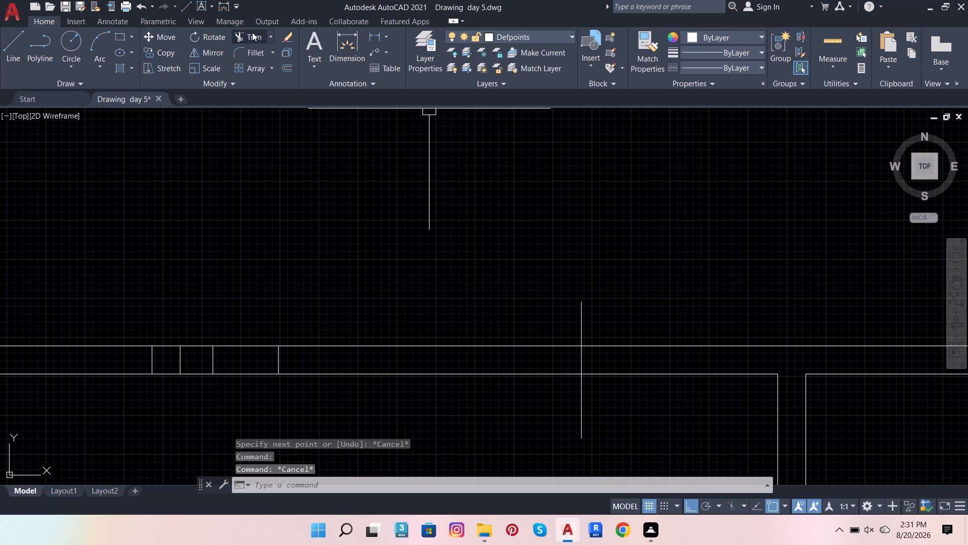
left_click(252, 32)
left_click(581, 330)
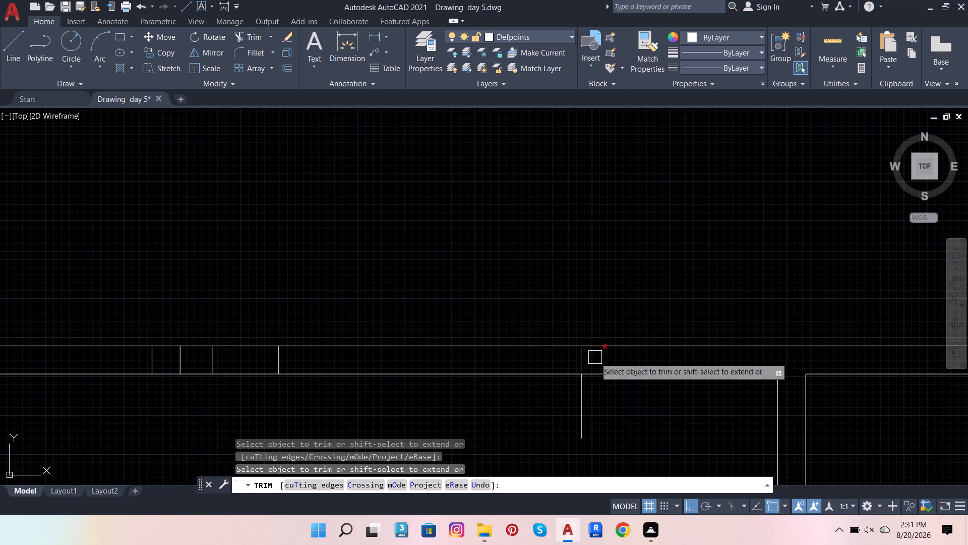
left_click(580, 410)
key("Escape")
key("Escape")
key("Escape")
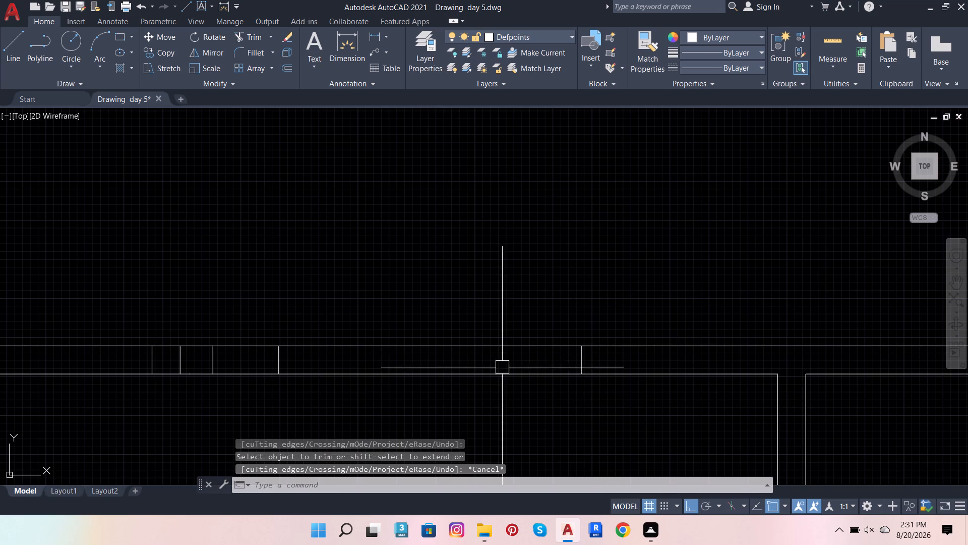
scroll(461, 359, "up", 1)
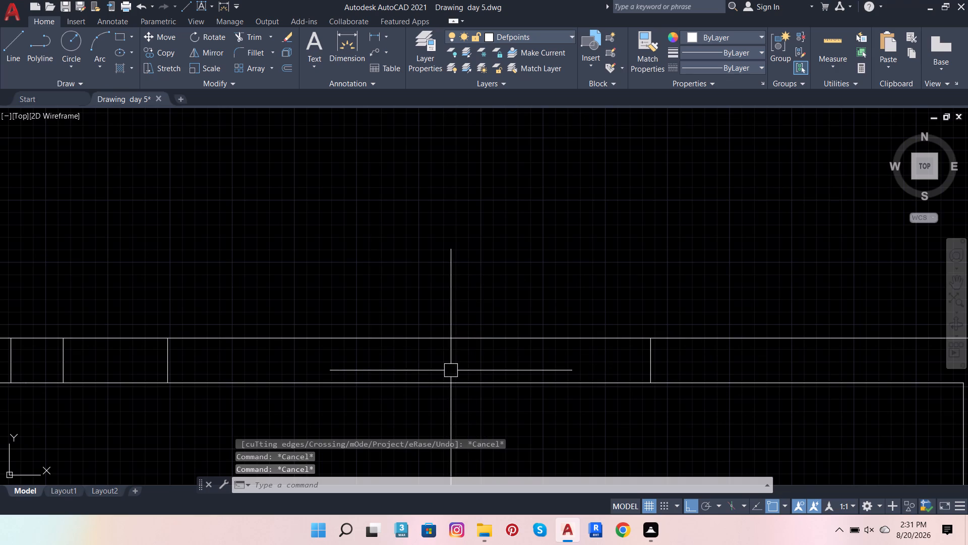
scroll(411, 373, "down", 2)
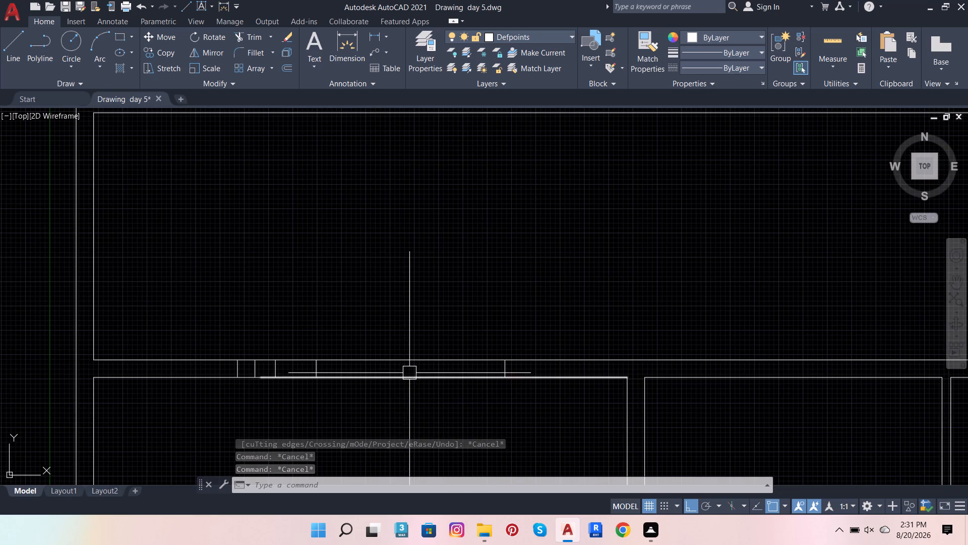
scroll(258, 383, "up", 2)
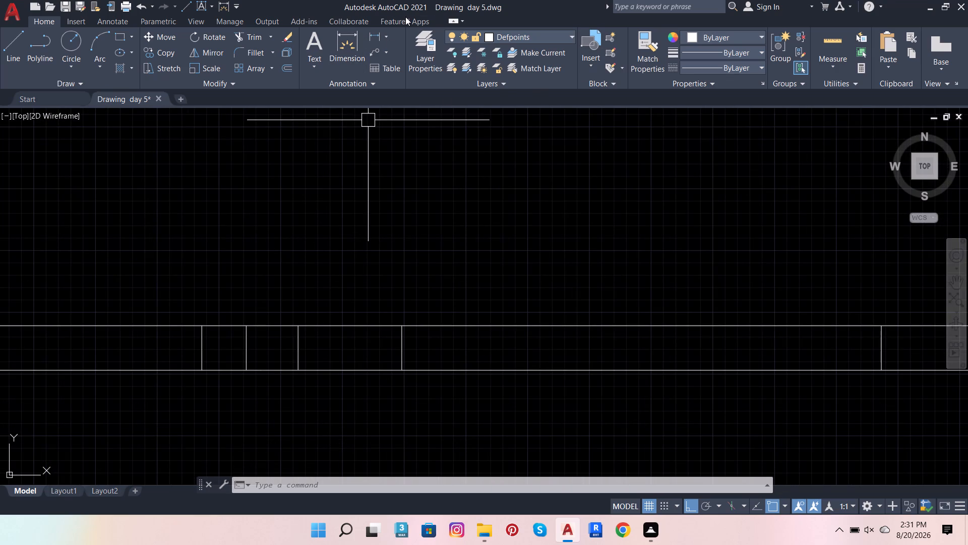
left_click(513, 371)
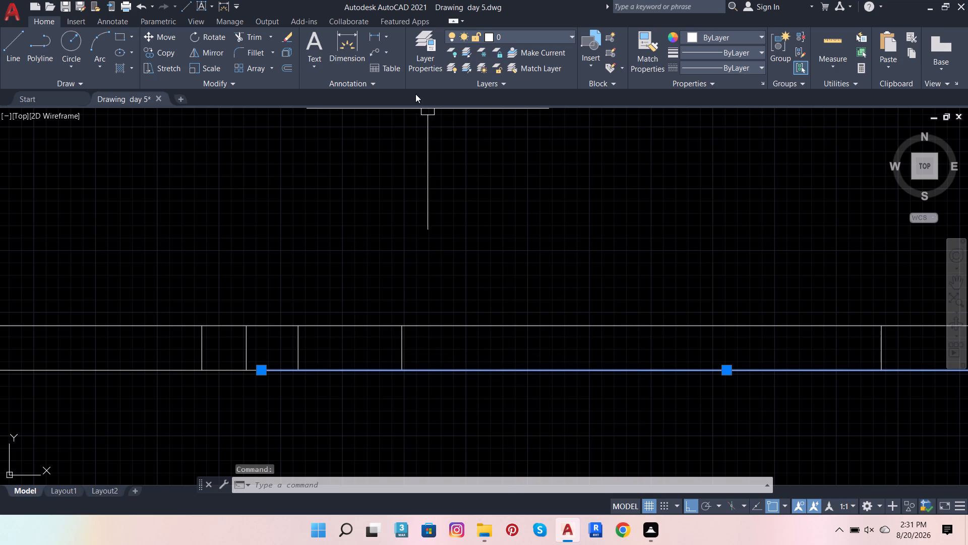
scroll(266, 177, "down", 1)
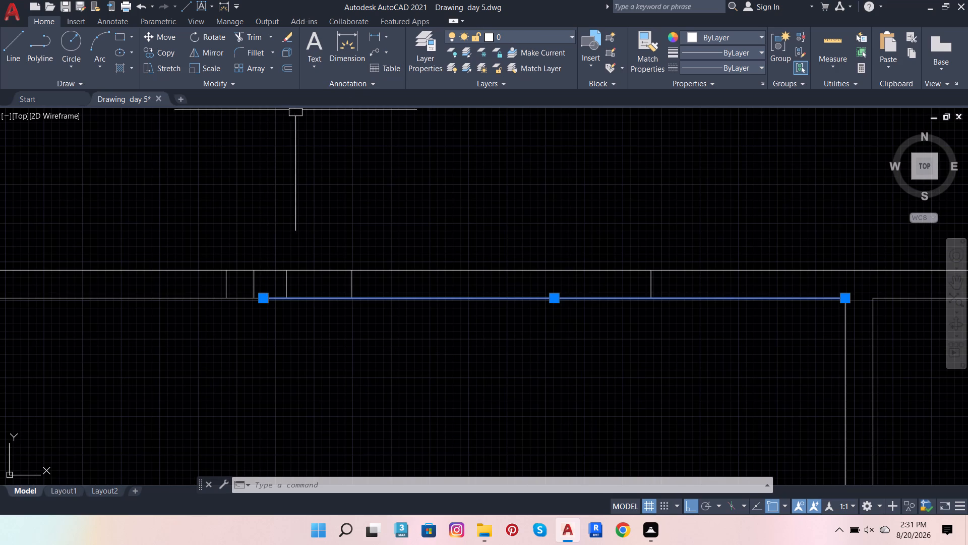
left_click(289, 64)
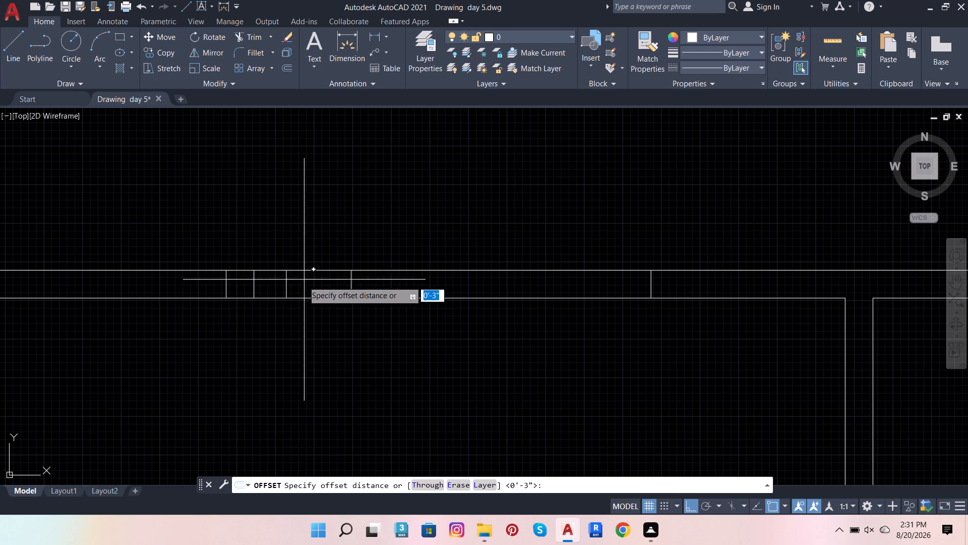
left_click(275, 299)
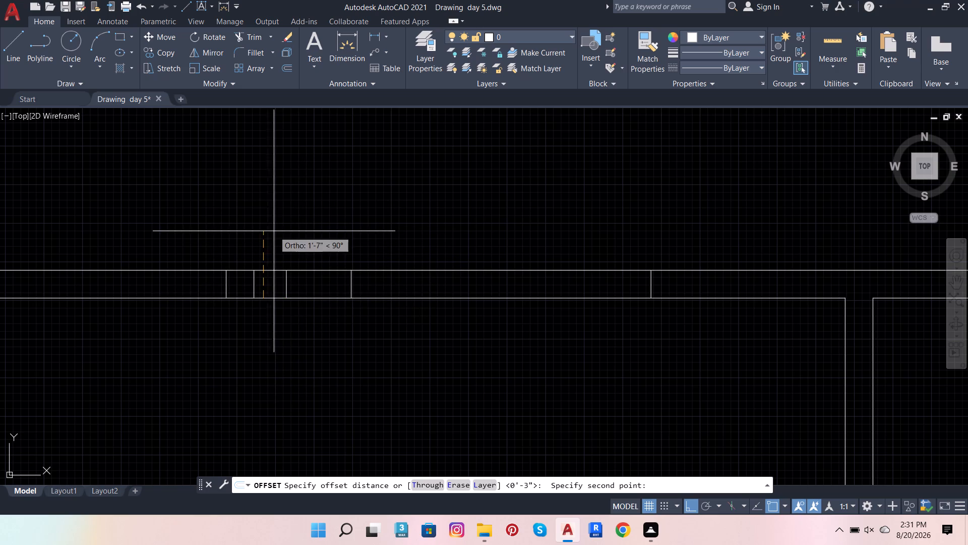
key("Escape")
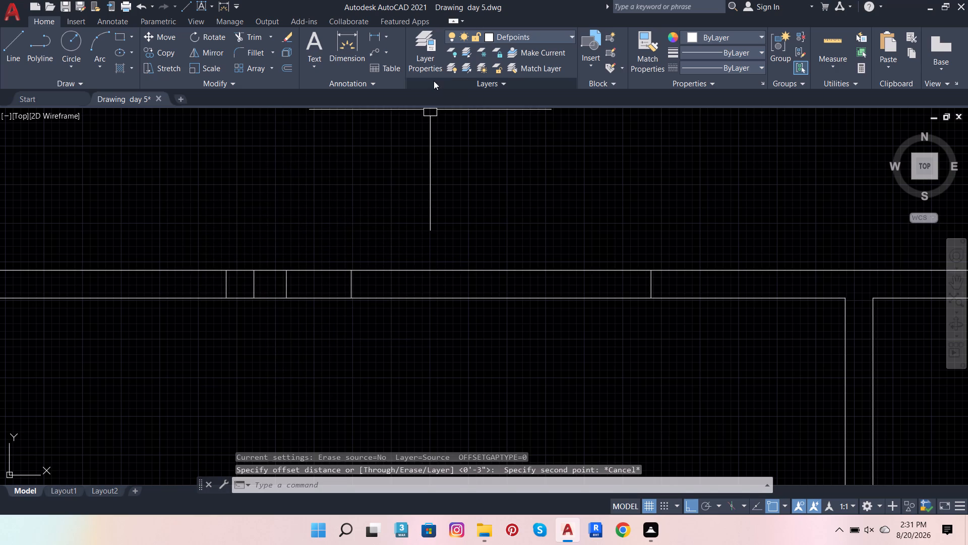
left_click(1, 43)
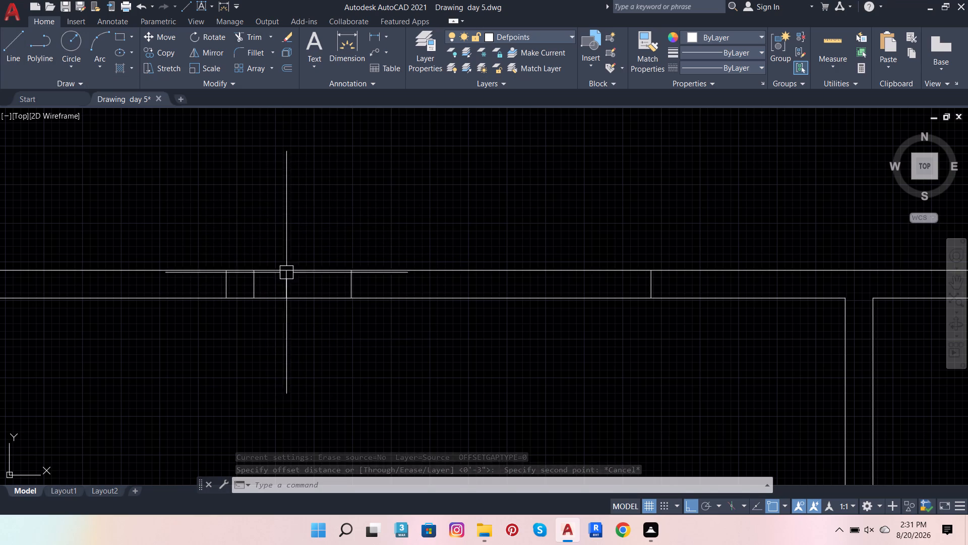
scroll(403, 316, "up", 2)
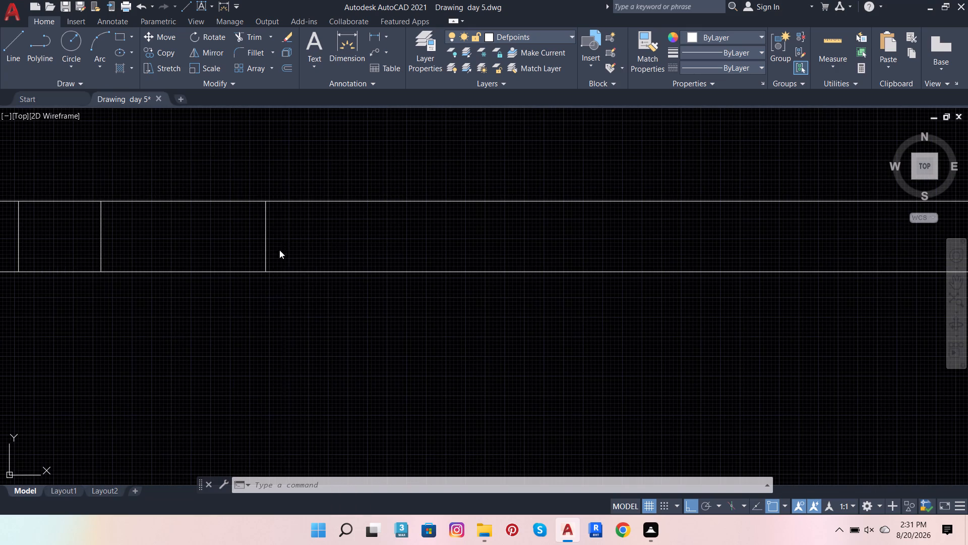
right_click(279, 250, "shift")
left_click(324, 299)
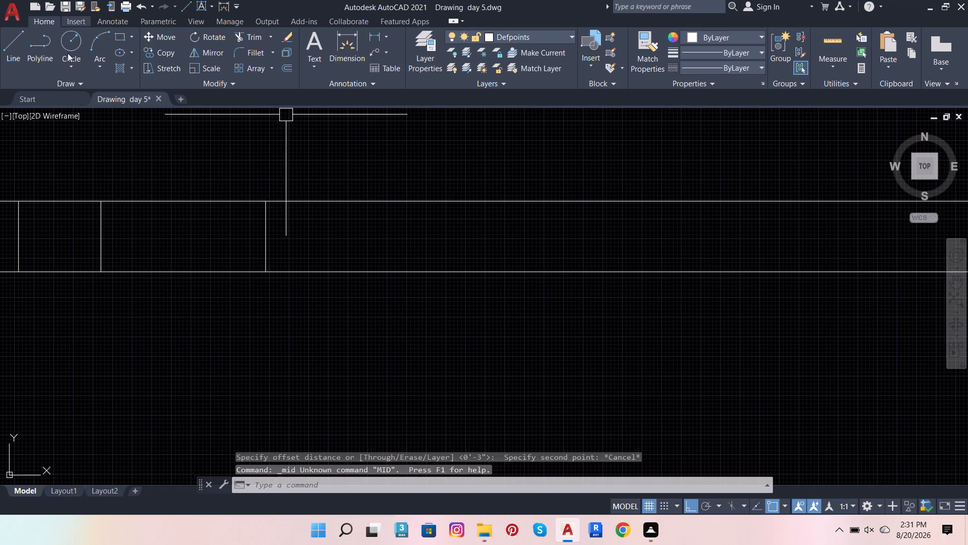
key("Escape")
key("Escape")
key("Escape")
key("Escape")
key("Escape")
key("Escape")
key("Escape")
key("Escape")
Draw a horizontal line inside the upper wall from the midpoint of the rightmost grouped short line to just past the newly trimmed line.
left_click(15, 40)
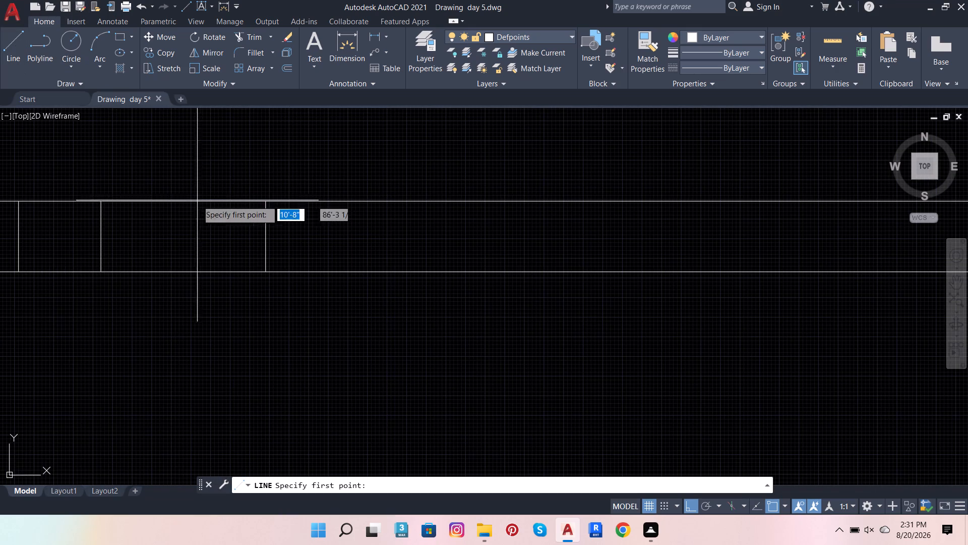
right_click(209, 216, "shift")
left_click(259, 296)
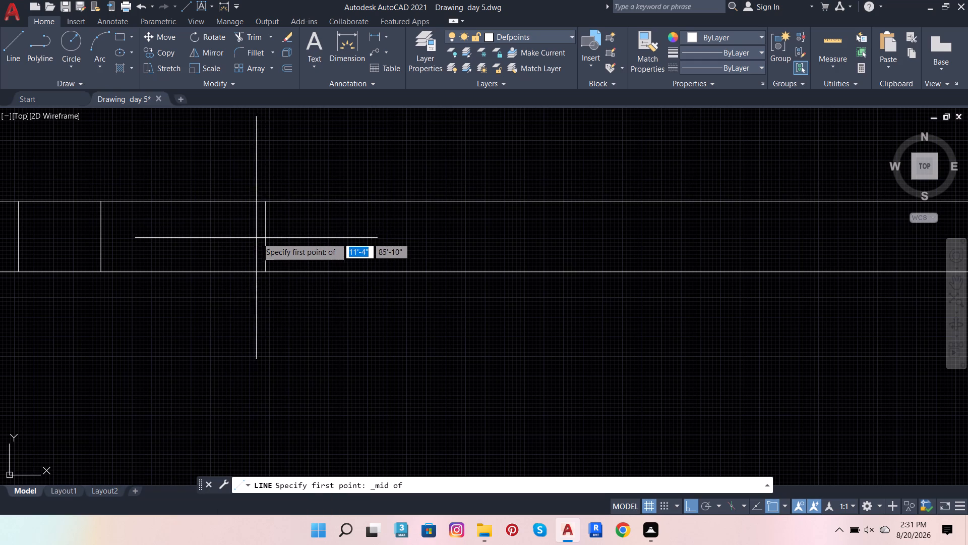
left_click(264, 238)
scroll(258, 241, "down", 3)
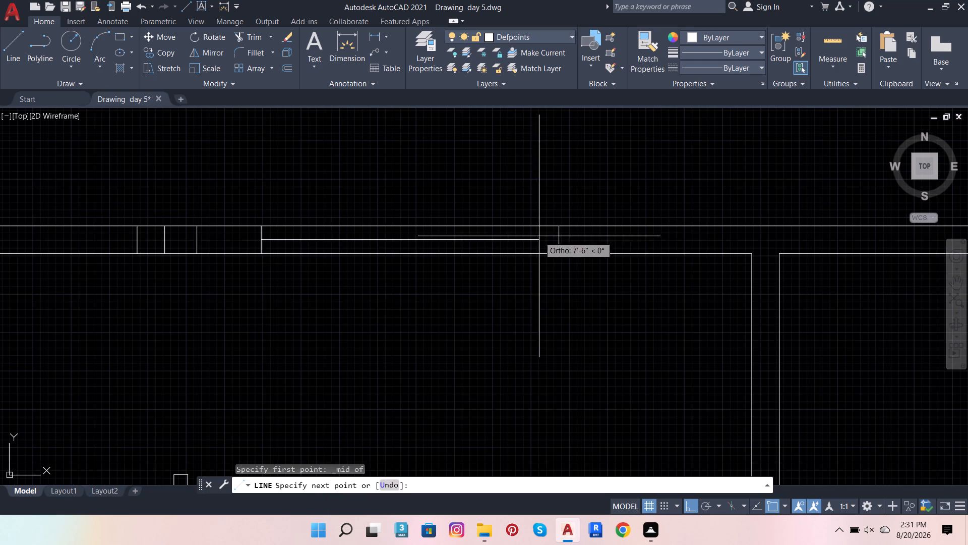
scroll(564, 240, "up", 2)
left_click(565, 241)
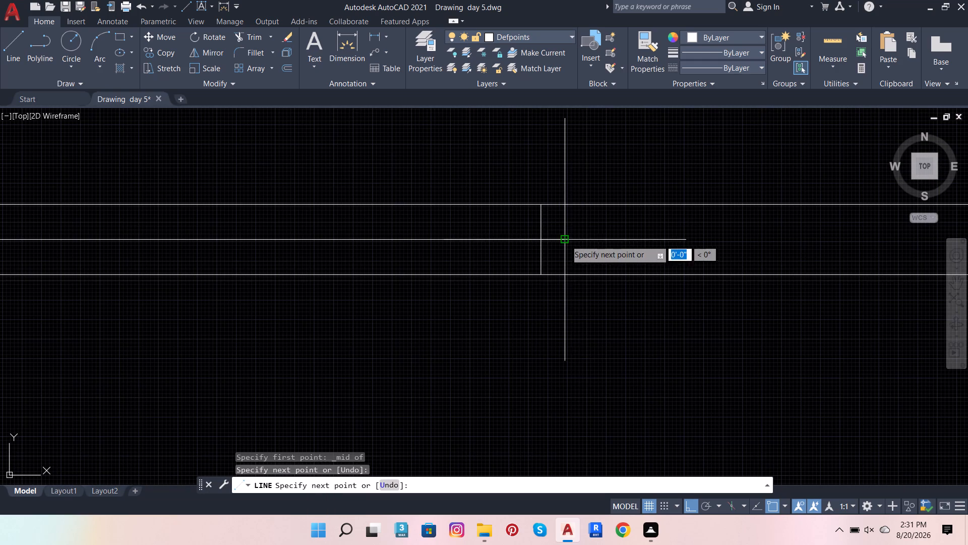
key("Escape")
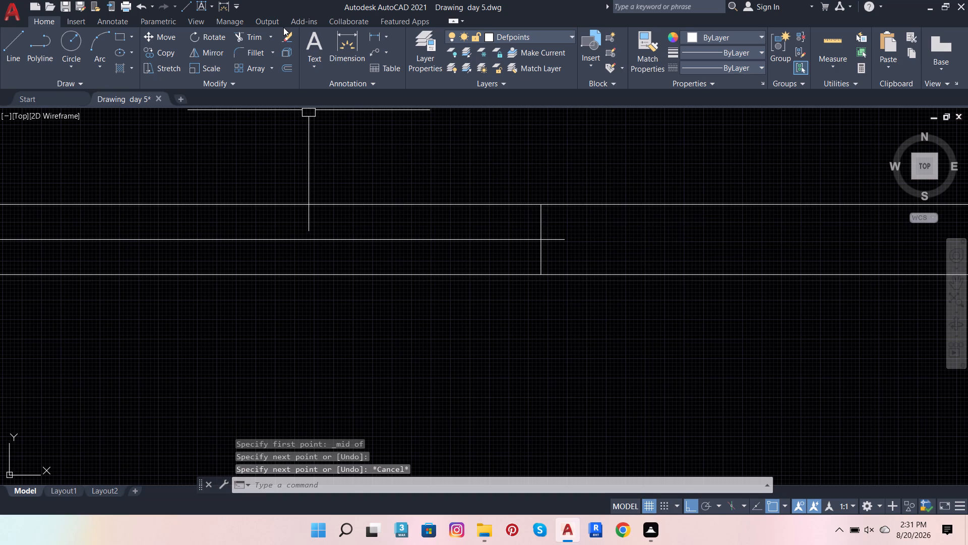
Trim the horizontal centre line's overhang beyond the short wall line at its right-hand end.
left_click(284, 39)
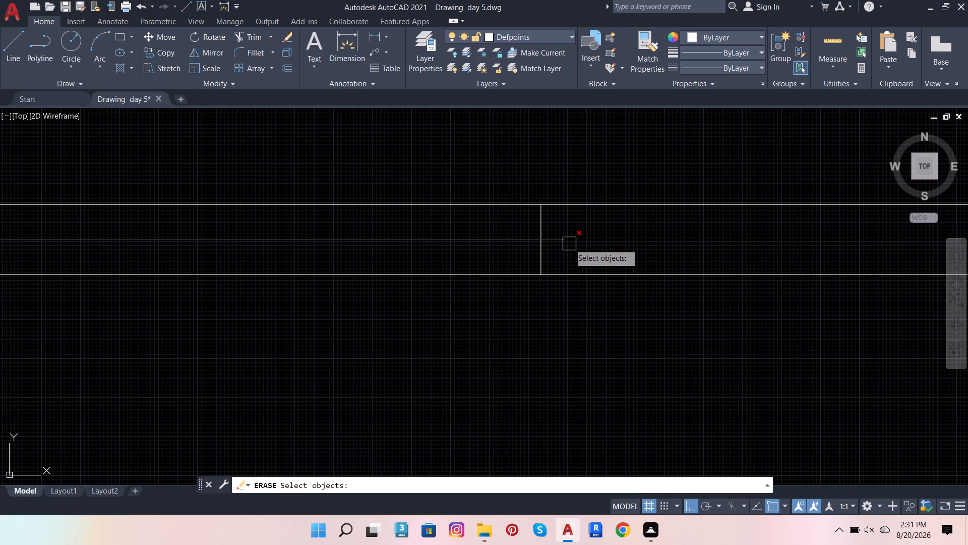
left_click(253, 36)
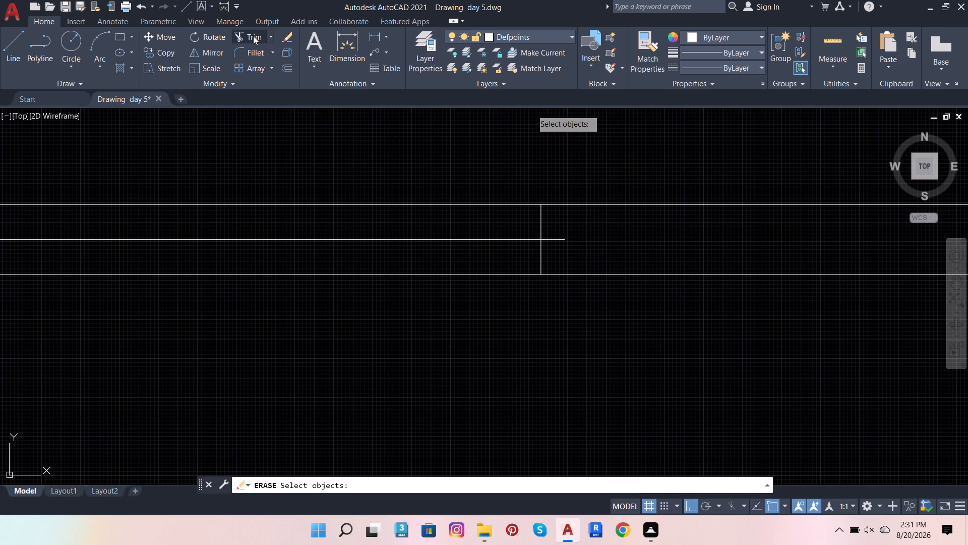
left_click(566, 235)
key("Escape")
key("Escape")
key("Escape")
key("Escape")
key("Escape")
key("Escape")
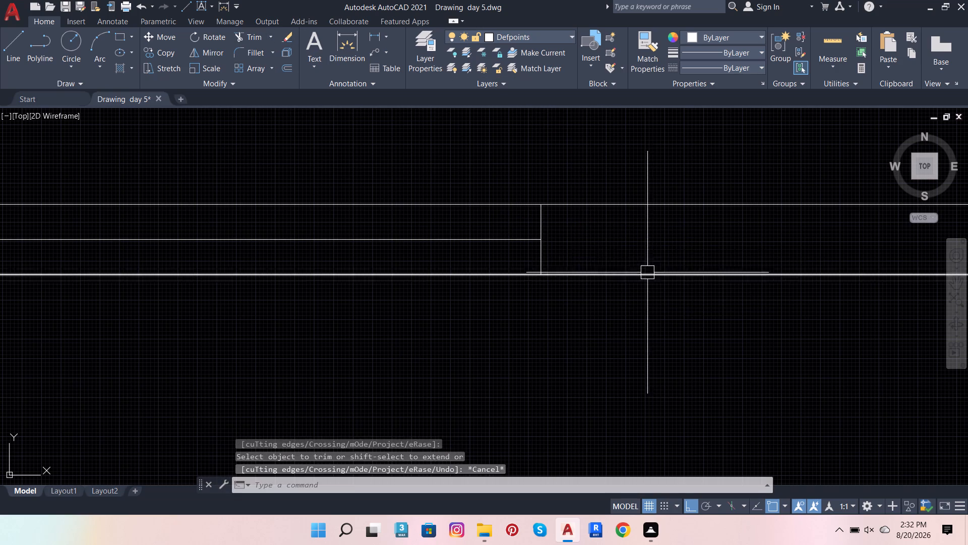
Offset the horizontal centre line in the upper wall by 0.2" to both sides, above and below.
scroll(647, 278, "down", 2)
scroll(525, 260, "up", 2)
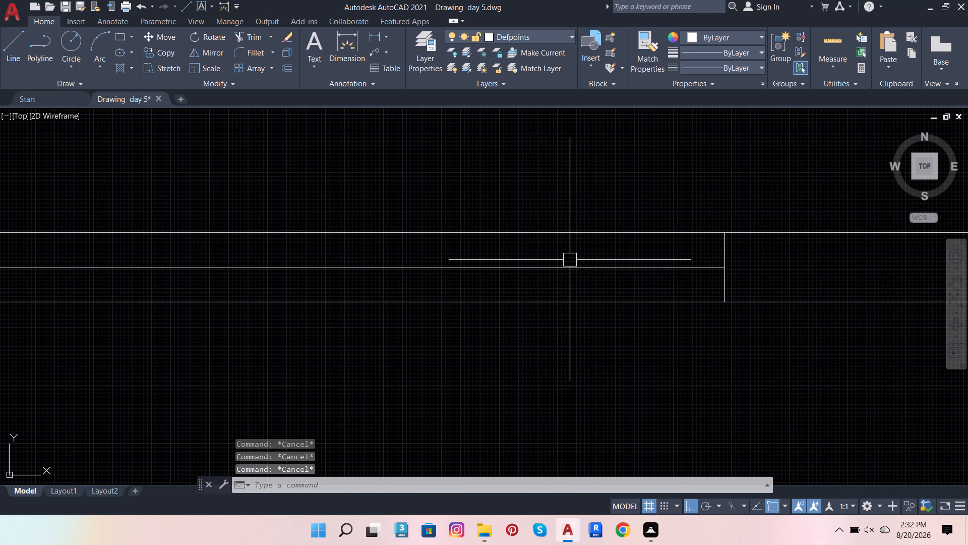
left_click(570, 260)
left_click_drag(553, 267, 553, 272)
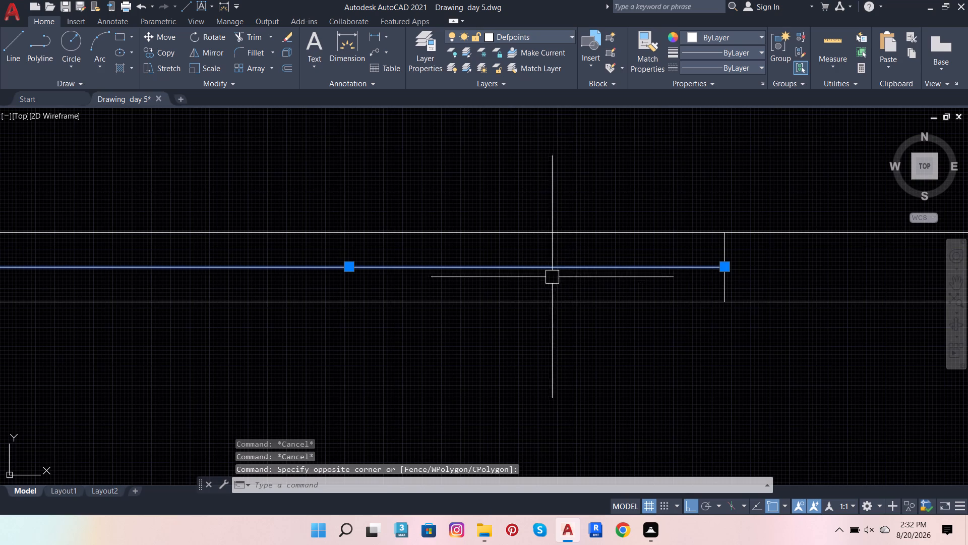
left_click(286, 72)
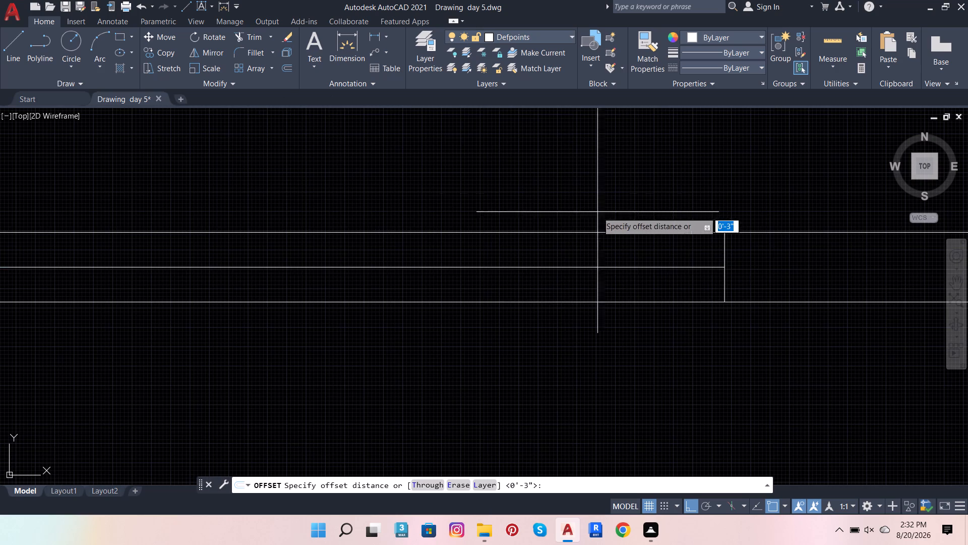
left_click(723, 268)
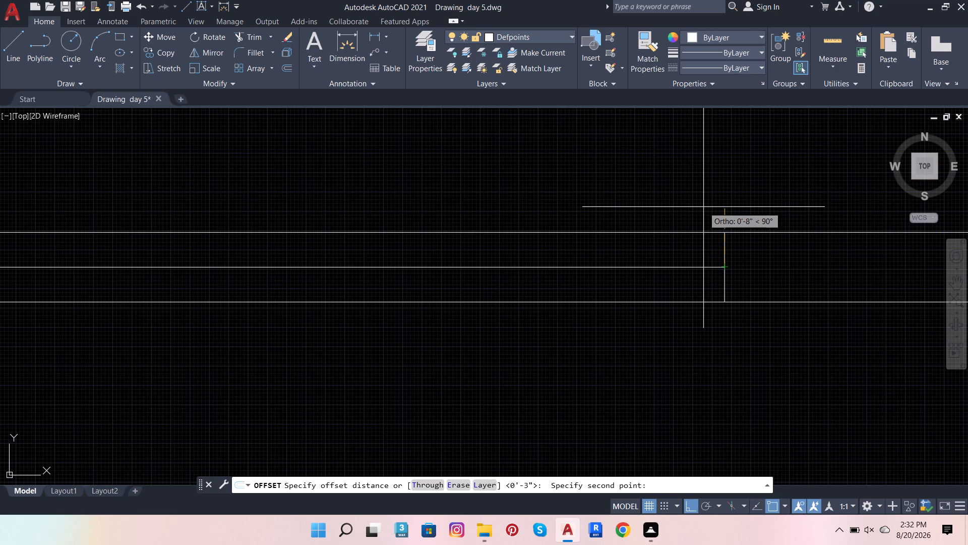
key("period")
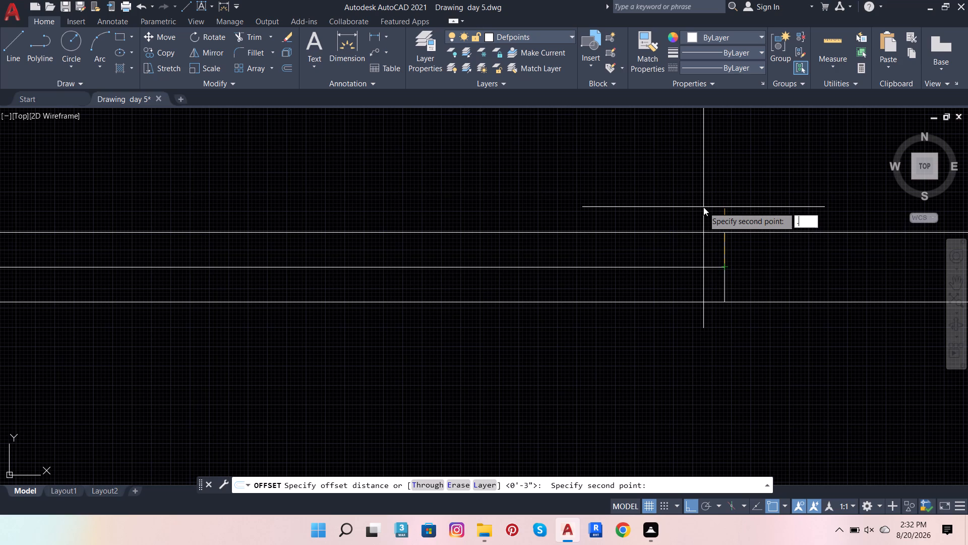
key("2")
key("Return")
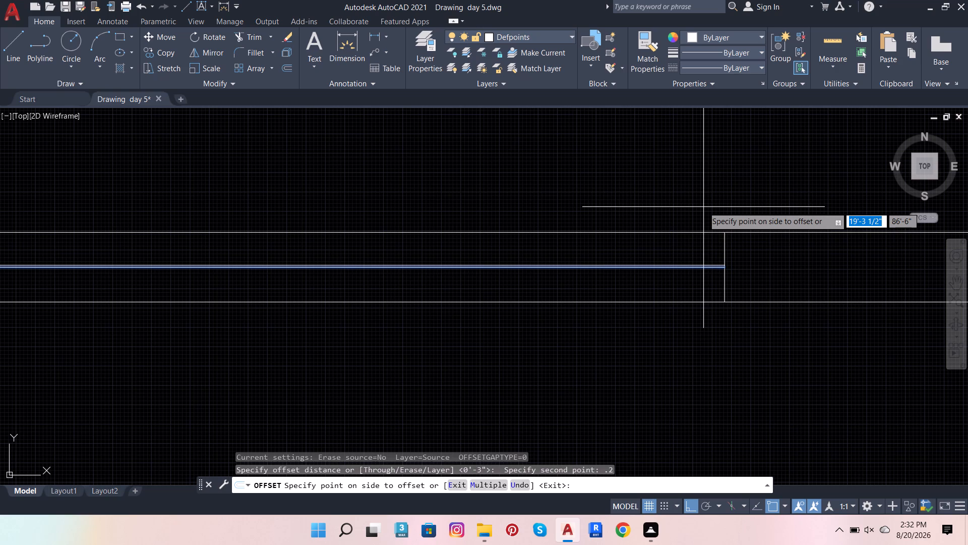
left_click(702, 200)
scroll(704, 298, "up", 2)
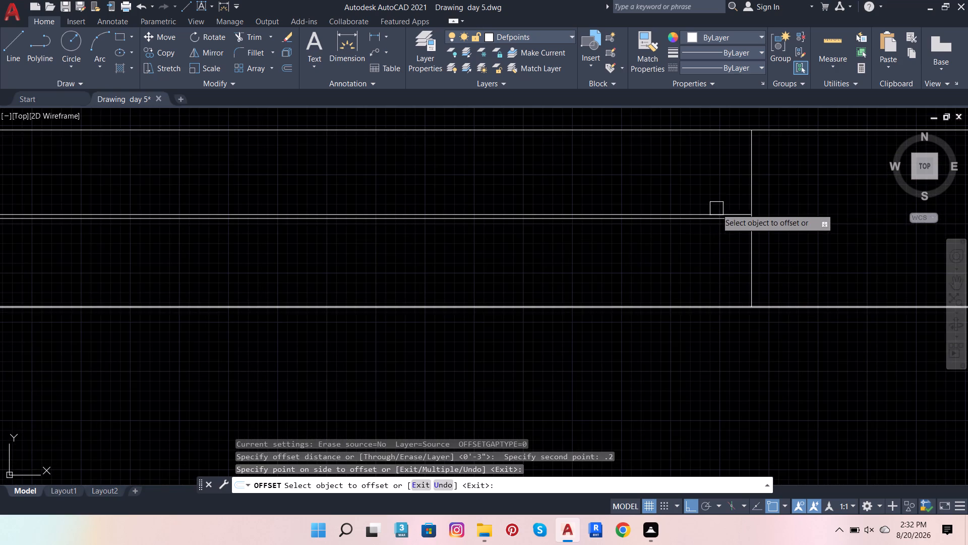
scroll(721, 215, "up", 3)
left_click(724, 232)
left_click(724, 325)
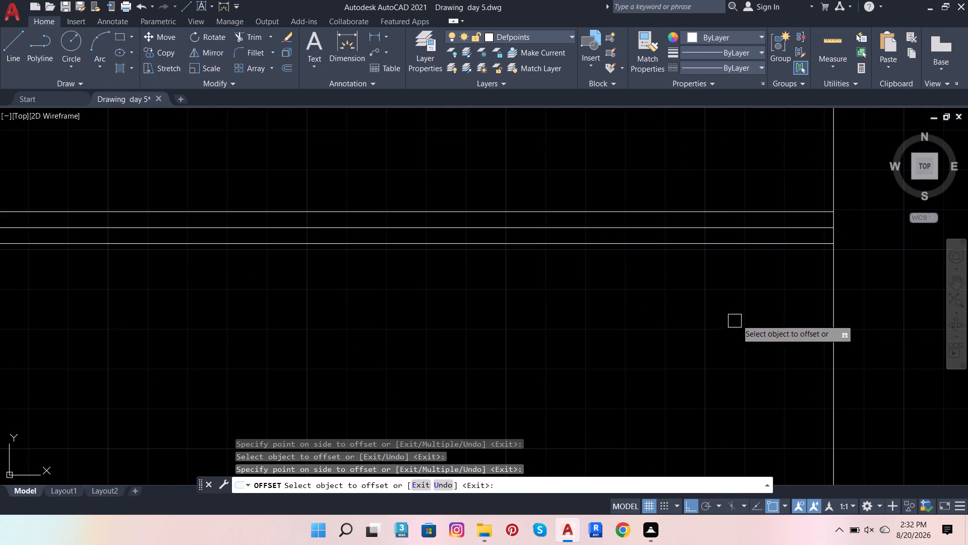
key("Escape")
key("Escape")
key("Escape")
key("Escape")
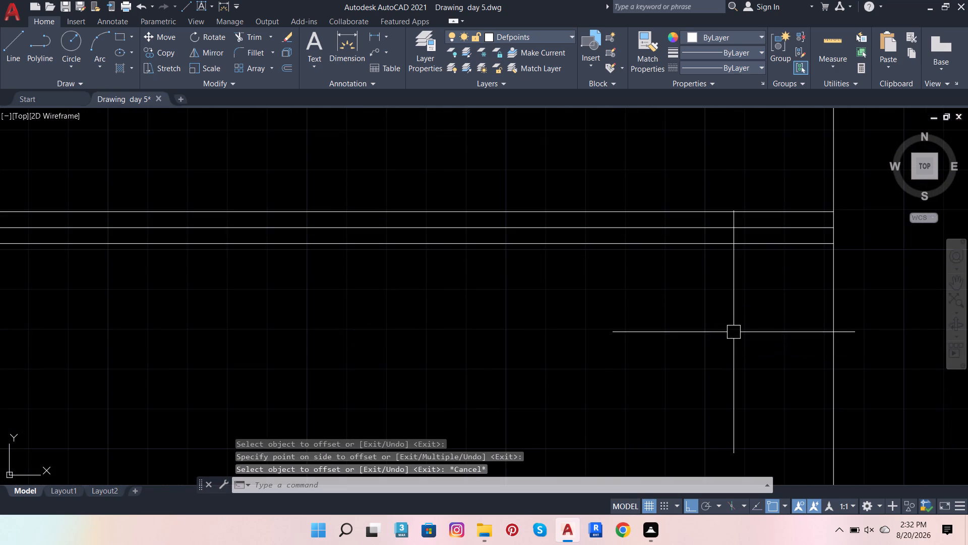
Delete the original centre line between the two offset lines in the upper wall.
left_click(794, 223)
key("Delete")
scroll(891, 315, "down", 3)
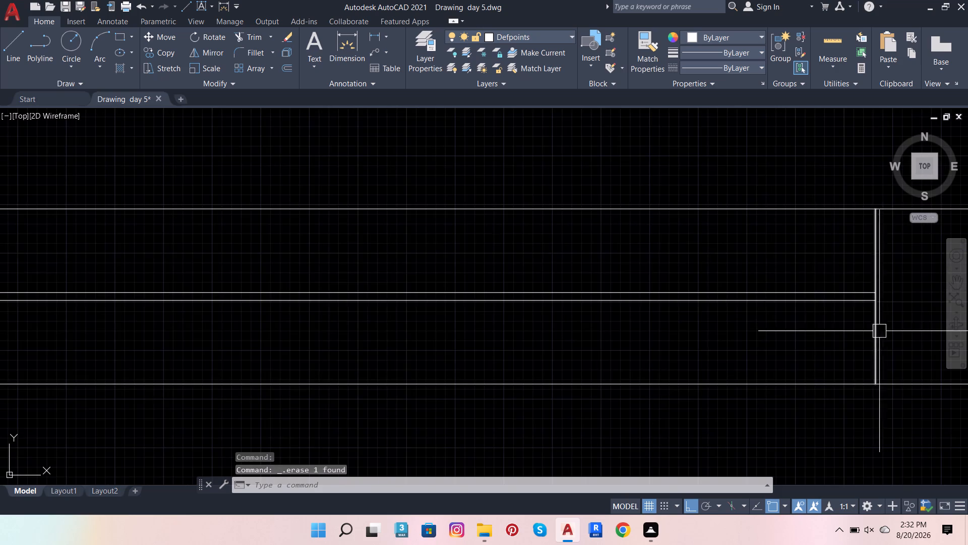
scroll(747, 252, "down", 2)
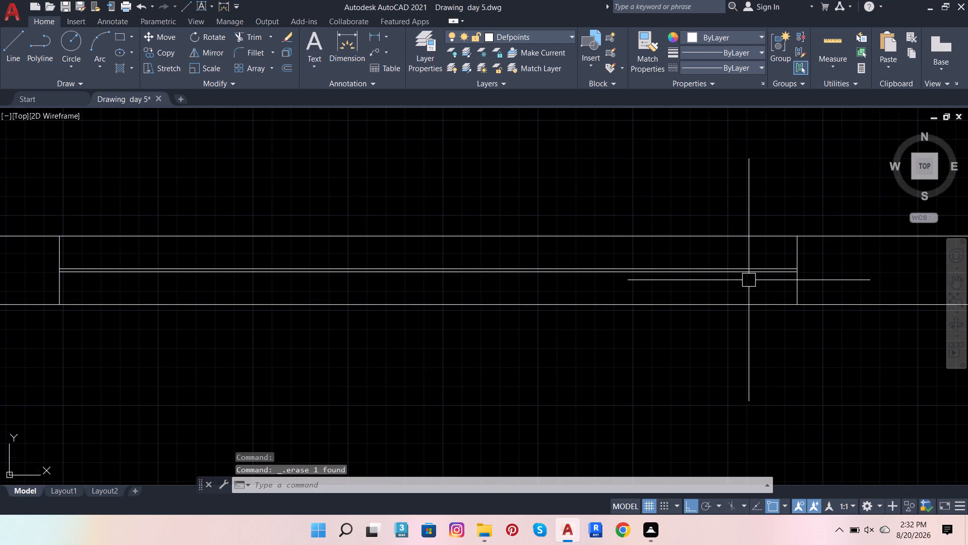